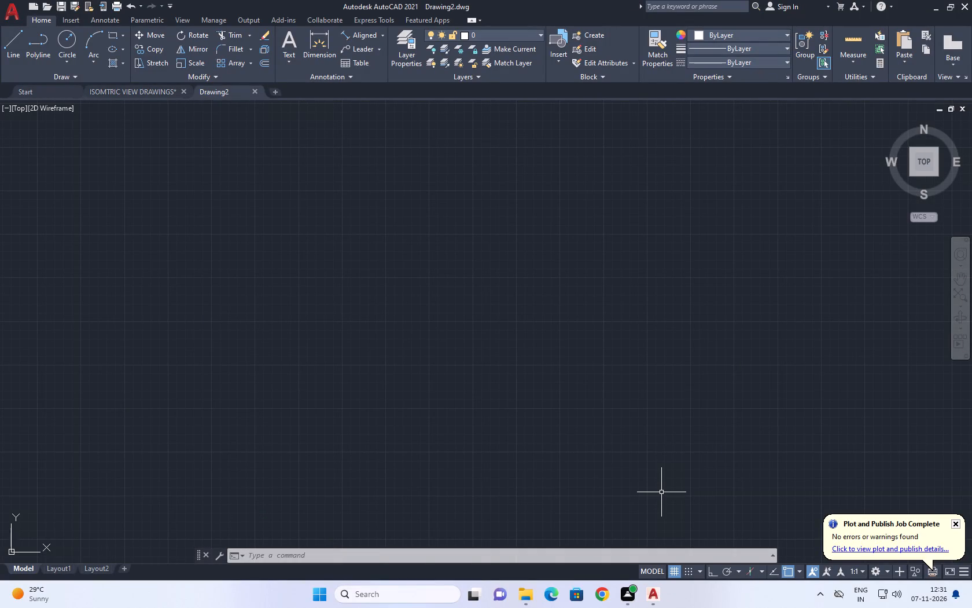
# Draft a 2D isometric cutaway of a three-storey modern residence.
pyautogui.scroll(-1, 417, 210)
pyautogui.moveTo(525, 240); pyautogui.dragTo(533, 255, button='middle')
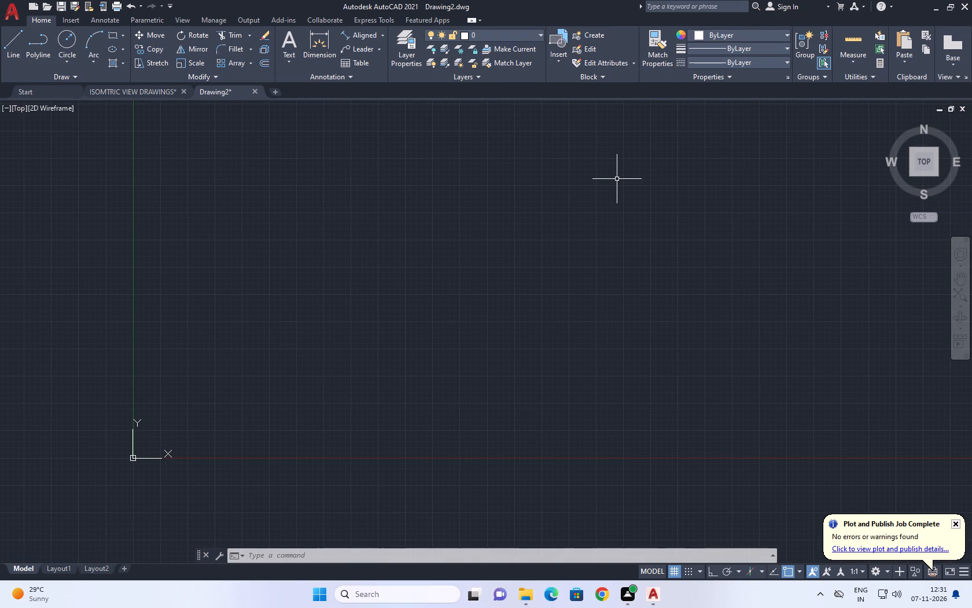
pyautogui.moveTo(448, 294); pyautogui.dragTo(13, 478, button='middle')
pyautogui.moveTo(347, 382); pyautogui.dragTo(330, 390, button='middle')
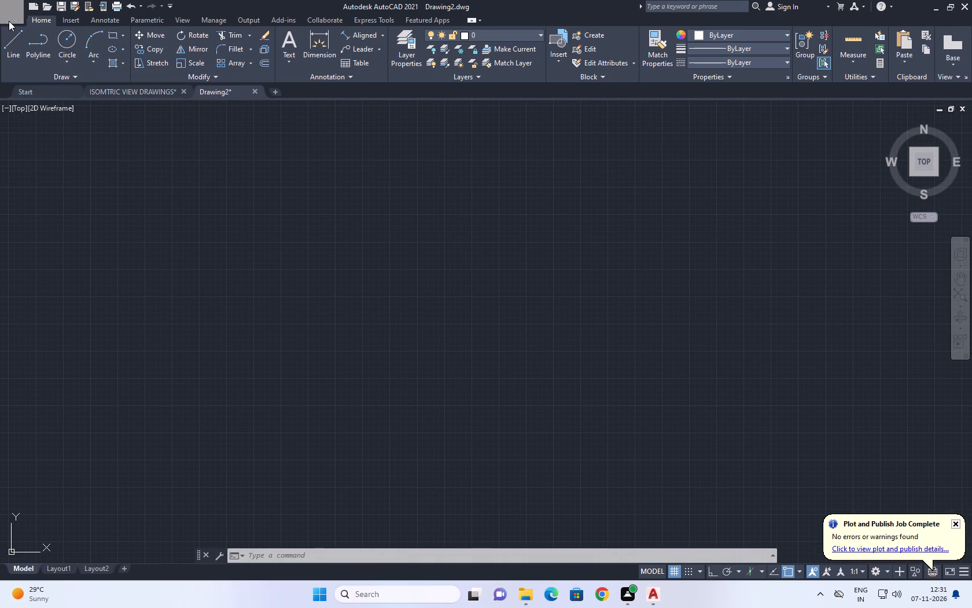
# Save the drawing in the MANISHA folder as RESIDENTIAL BUILDING DRAWING, in AutoCAD 2018 format.
pyautogui.click(9, 21)
pyautogui.click(50, 150)
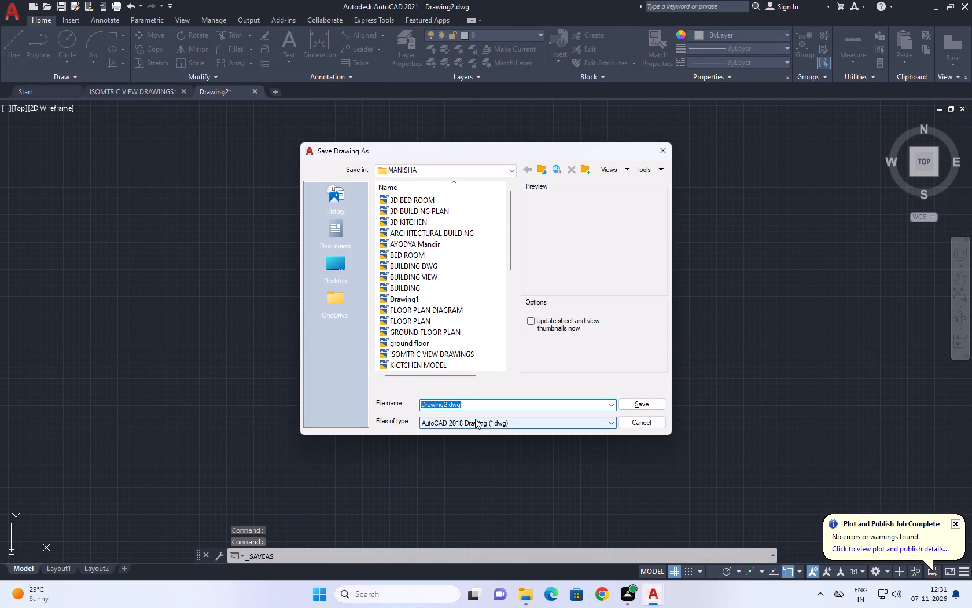
pyautogui.write('RESIN')
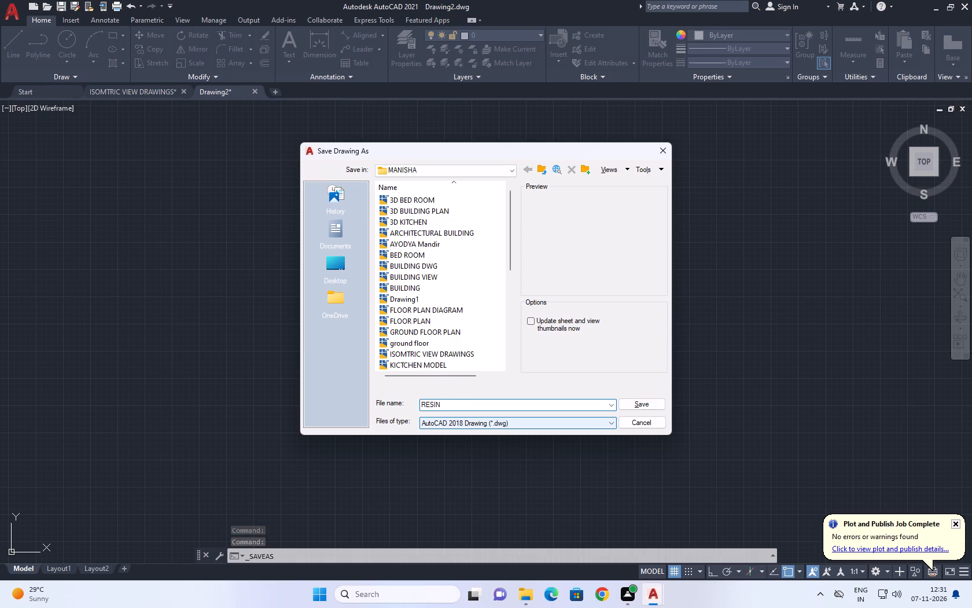
pyautogui.press('BackSpace')
pyautogui.write('DENTIAL BUILDING DRAWING')
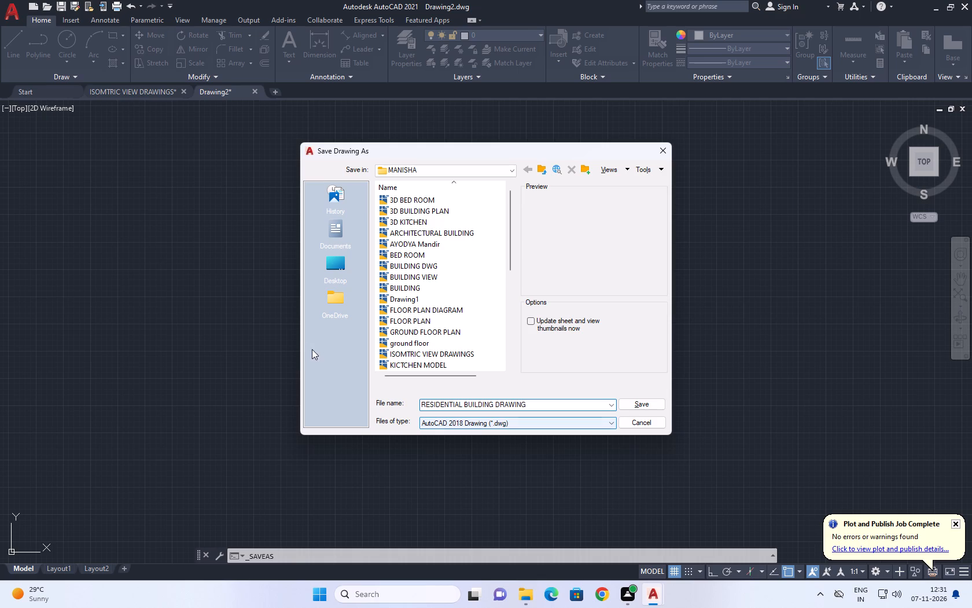
pyautogui.click(651, 404)
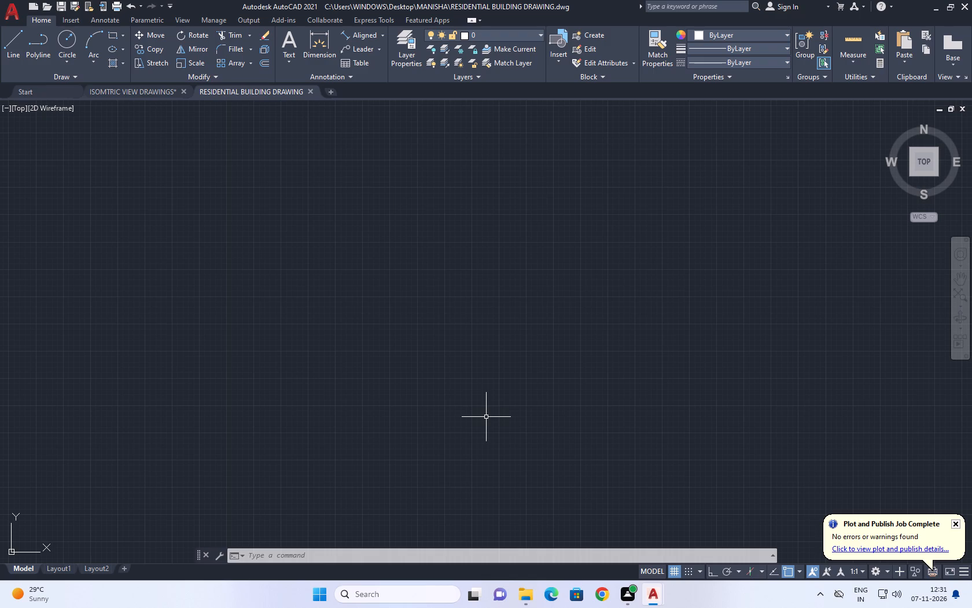
# Open the program options to check the file open and save settings, and close them.
pyautogui.write('OP')
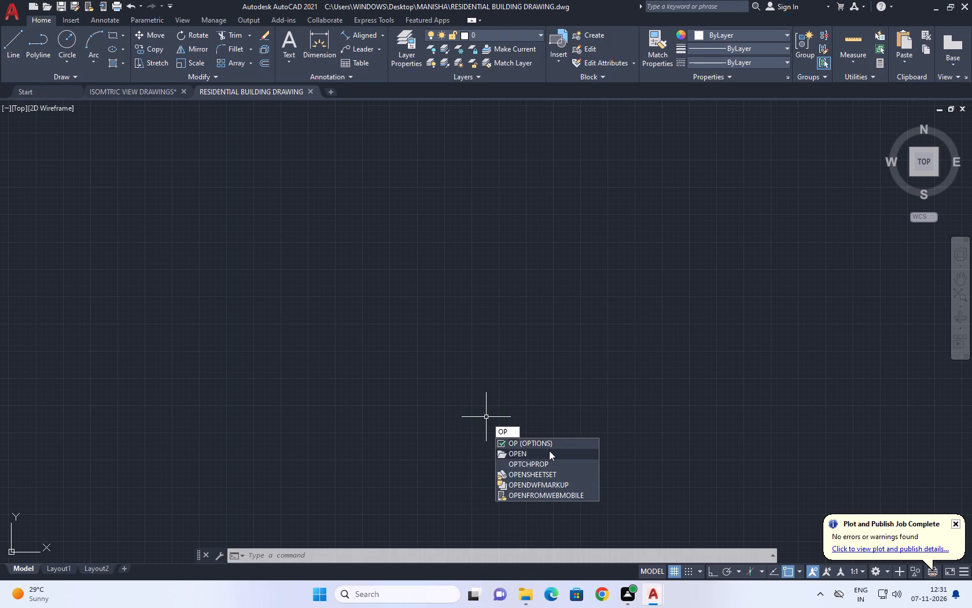
pyautogui.click(554, 445)
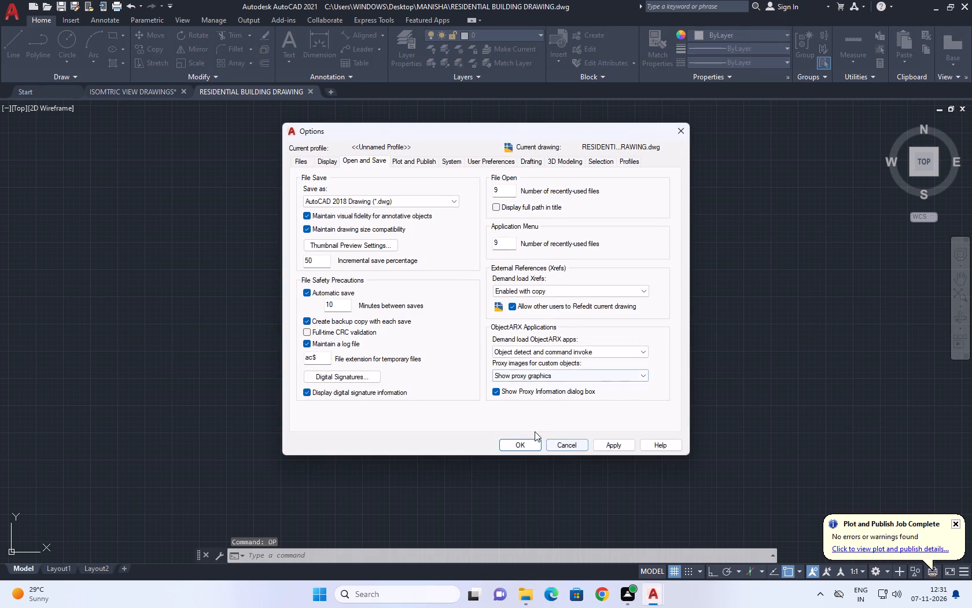
pyautogui.click(533, 439)
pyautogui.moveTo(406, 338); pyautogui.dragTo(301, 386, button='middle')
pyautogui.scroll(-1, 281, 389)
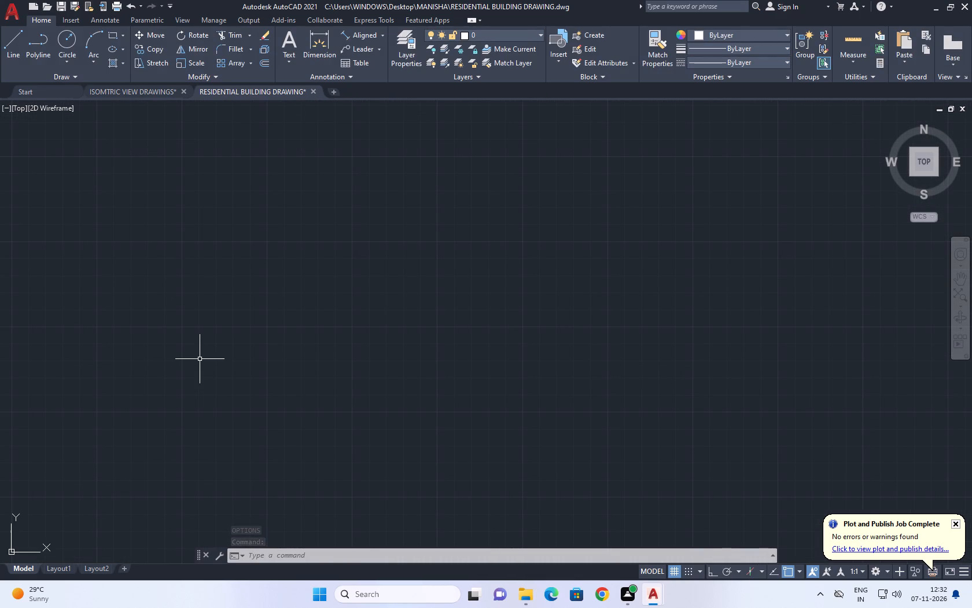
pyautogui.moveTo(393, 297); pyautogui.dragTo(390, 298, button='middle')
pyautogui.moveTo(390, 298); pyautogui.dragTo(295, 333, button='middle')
# Set the drawing units to a Meters insertion scale with a length precision of 0.0.
pyautogui.write('UN')
pyautogui.press('space')
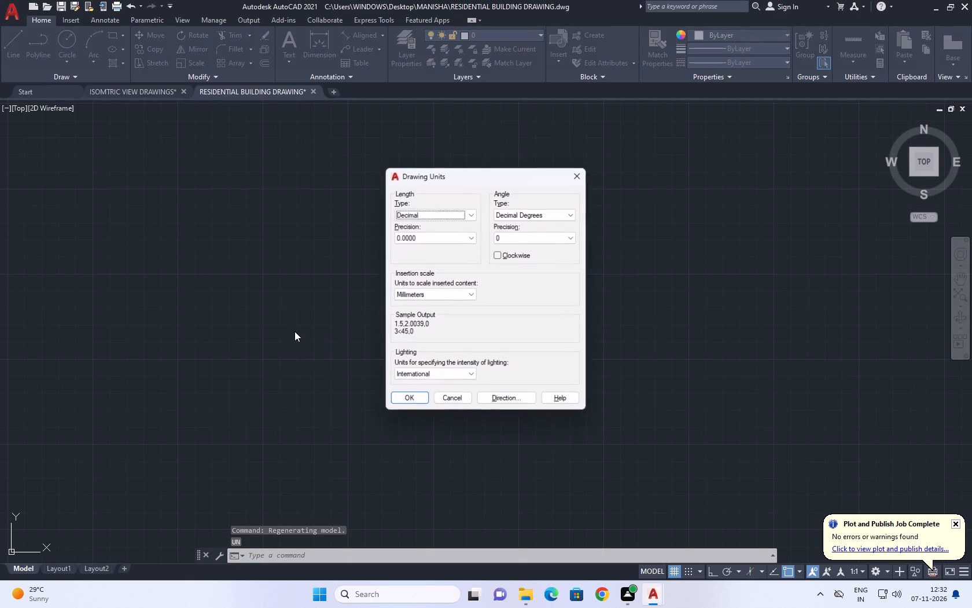
pyautogui.click(466, 296)
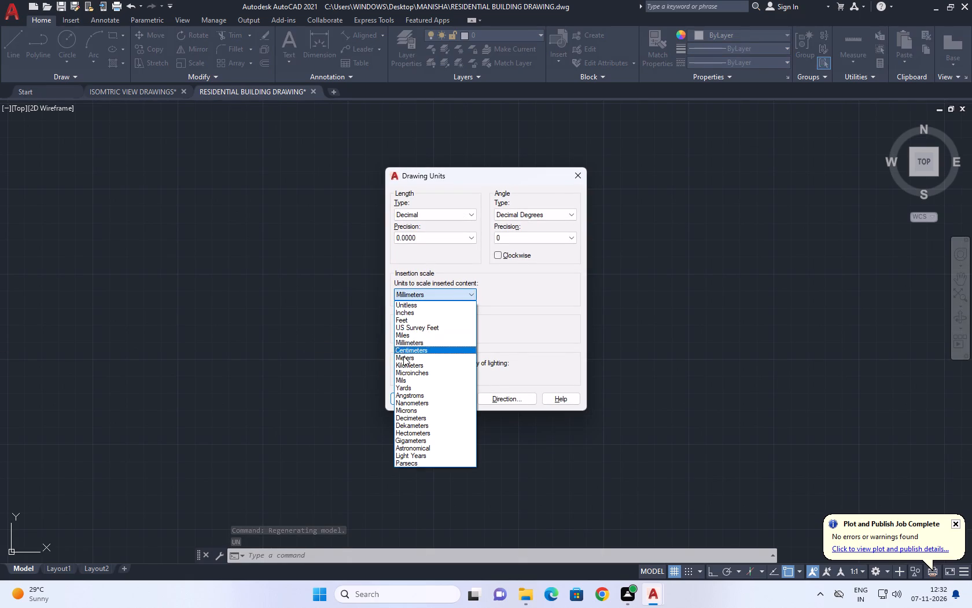
pyautogui.click(408, 360)
pyautogui.click(412, 240)
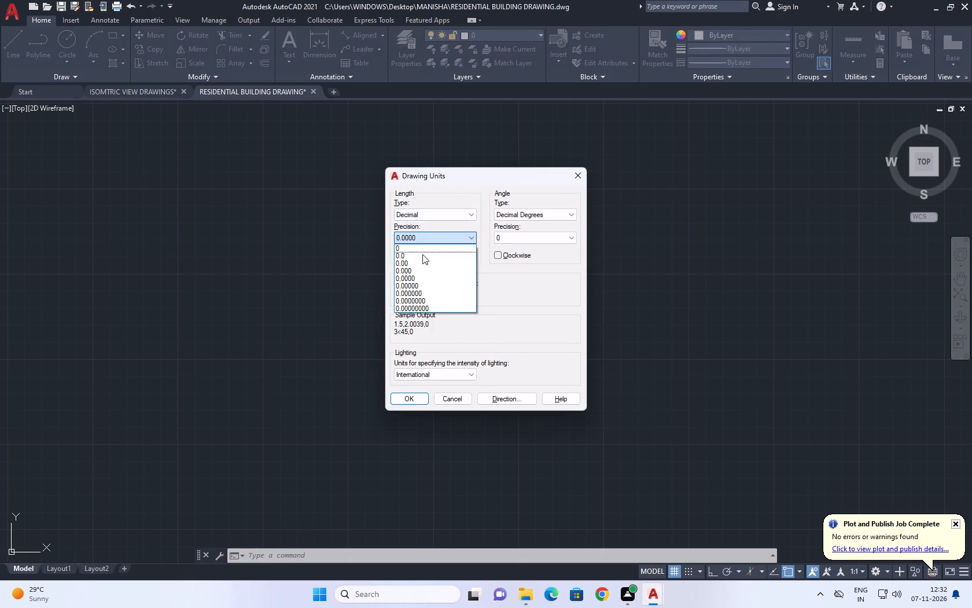
pyautogui.click(429, 255)
pyautogui.click(404, 405)
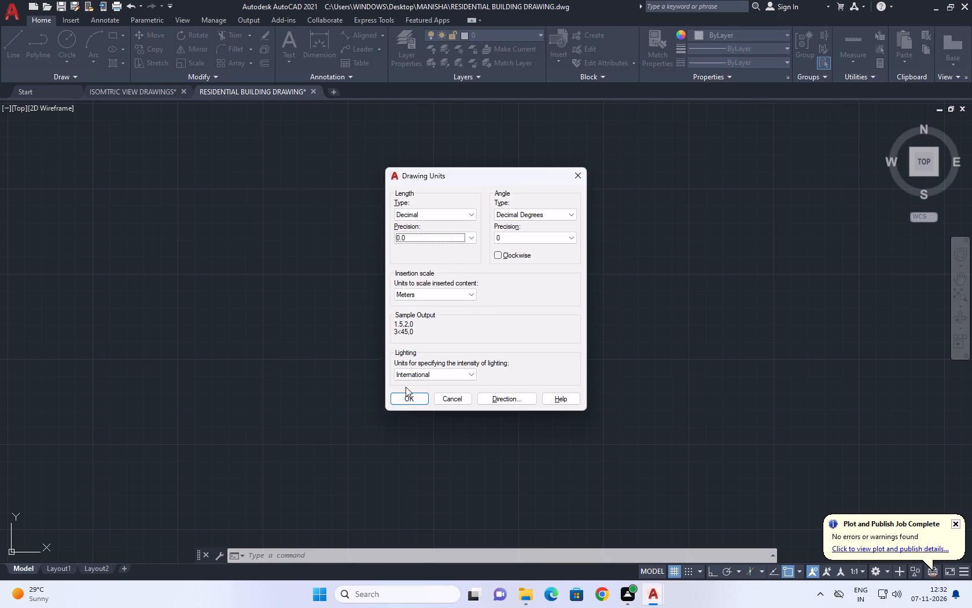
pyautogui.click(407, 398)
# Modify the ISO-25 dimension style to a linear precision of 0.0 and set it as the current style.
pyautogui.press('d')
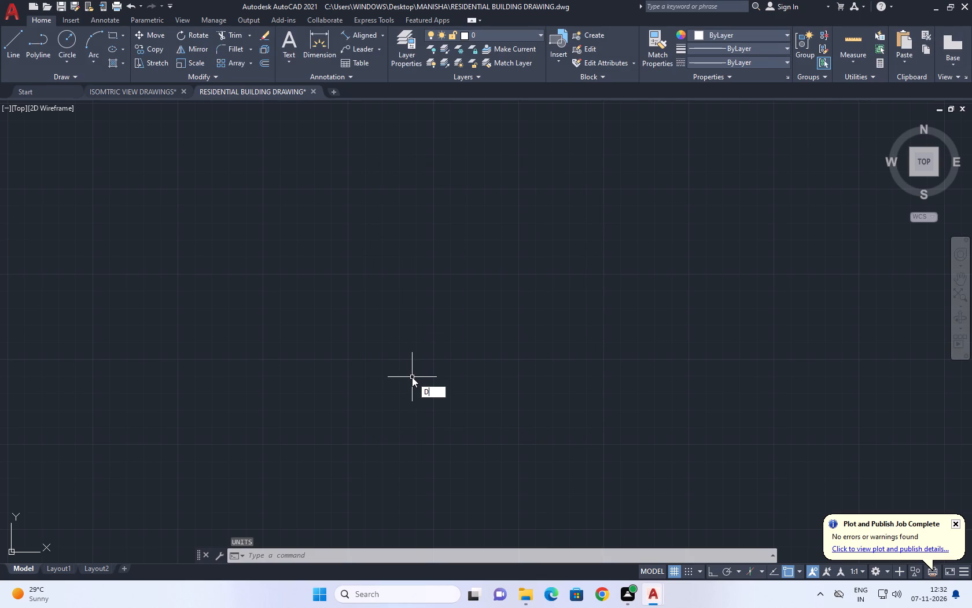
pyautogui.press('space')
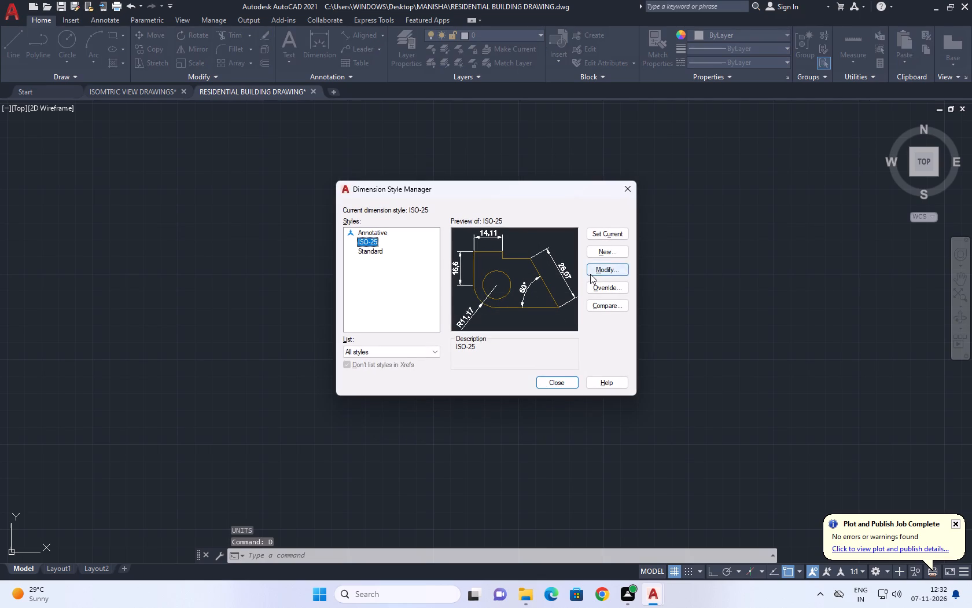
pyautogui.click(590, 274)
pyautogui.click(439, 206)
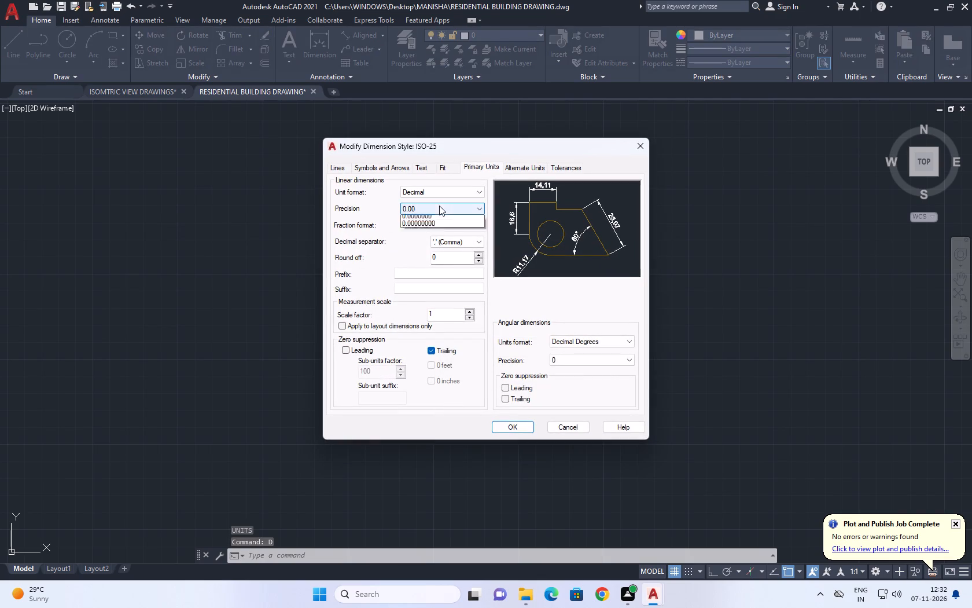
pyautogui.click(439, 225)
pyautogui.click(512, 423)
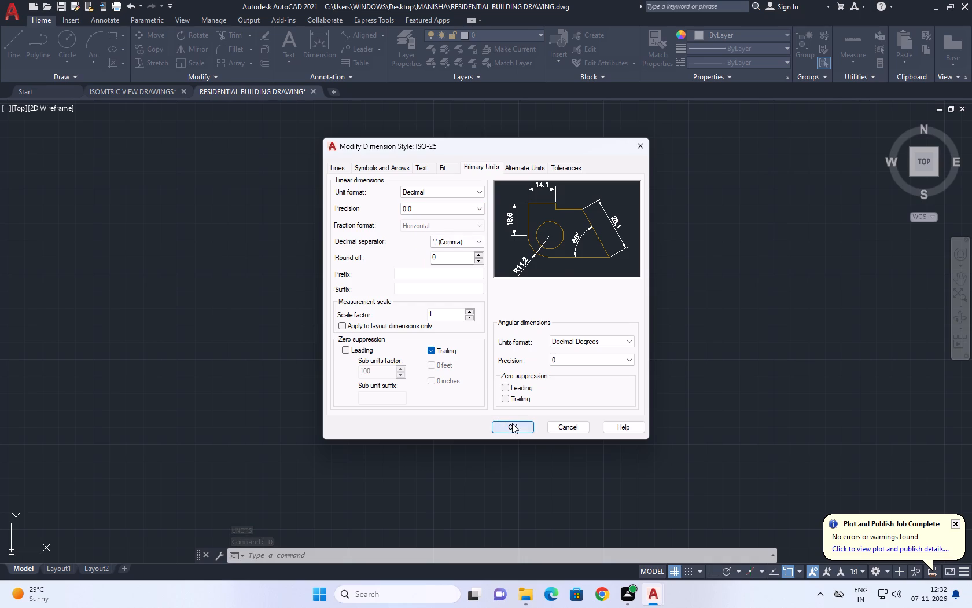
pyautogui.click(612, 229)
pyautogui.click(639, 194)
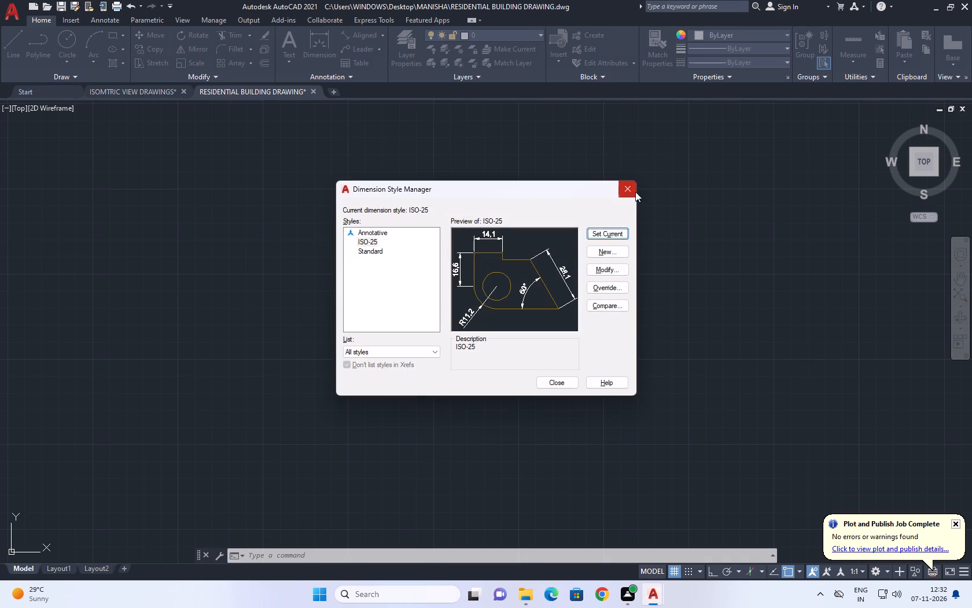
pyautogui.click(632, 190)
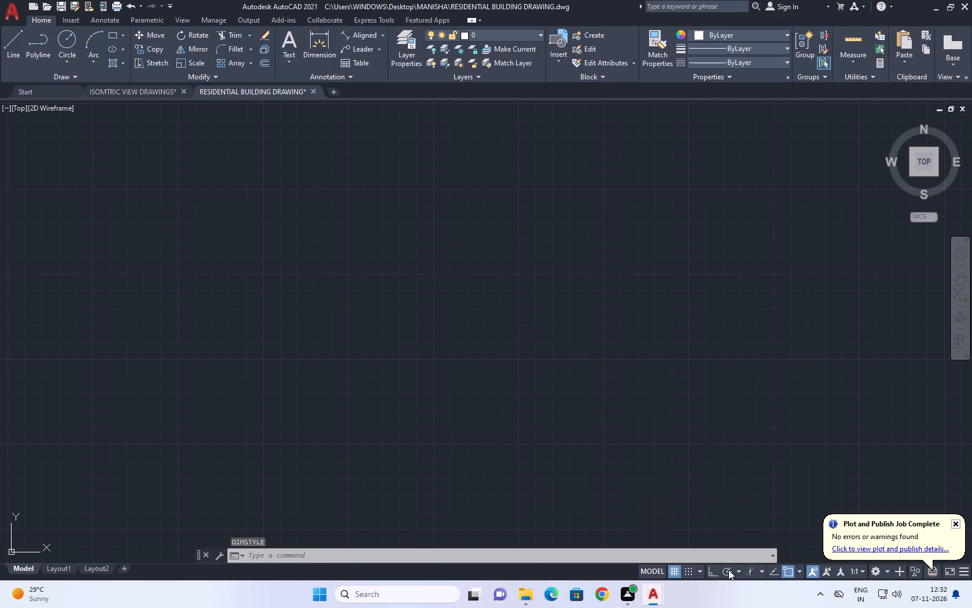
# Turn on isometric drafting with the right isoplane.
pyautogui.click(745, 570)
# Start a line at a free point in the empty drawing area and turn on Ortho mode.
pyautogui.scroll(-2, 513, 419)
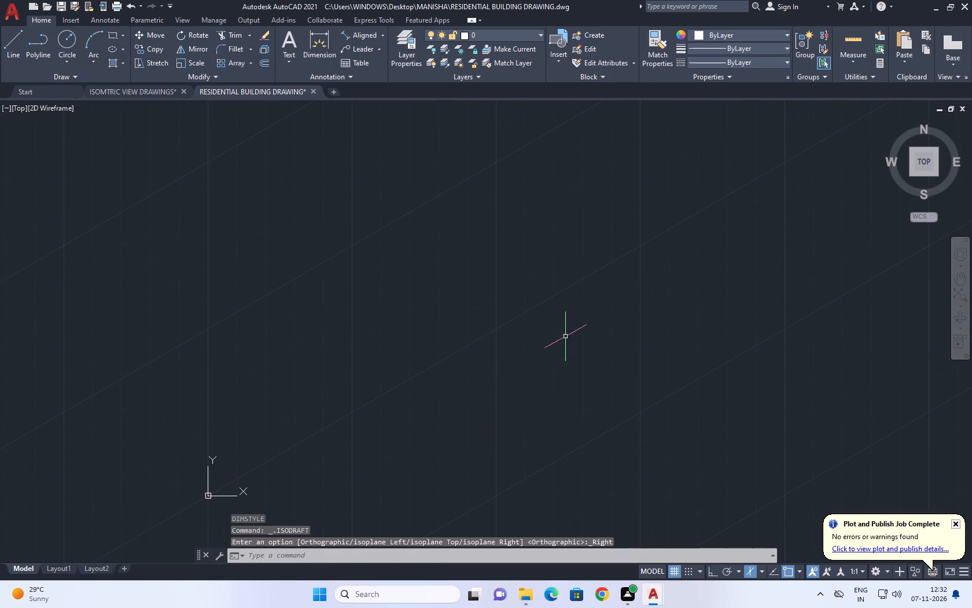
pyautogui.moveTo(565, 336); pyautogui.dragTo(238, 484, button='middle')
pyautogui.moveTo(349, 415); pyautogui.dragTo(64, 607, button='middle')
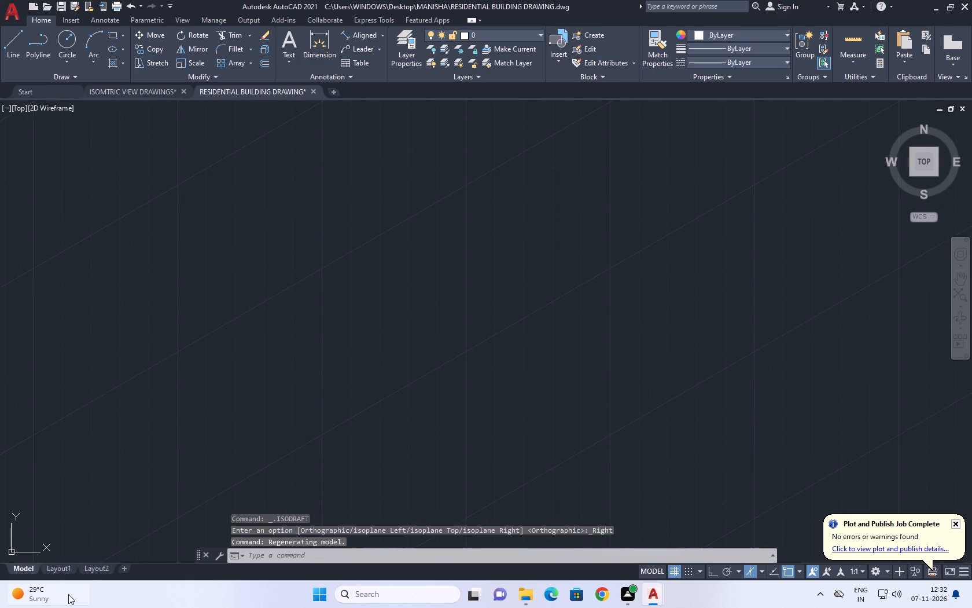
pyautogui.write('L')
pyautogui.press('space')
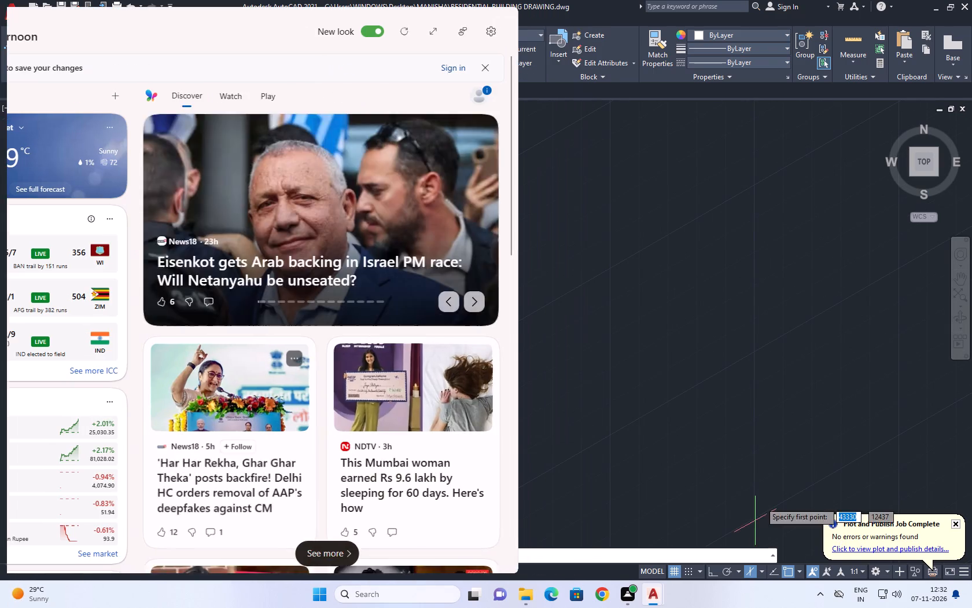
pyautogui.click(297, 473)
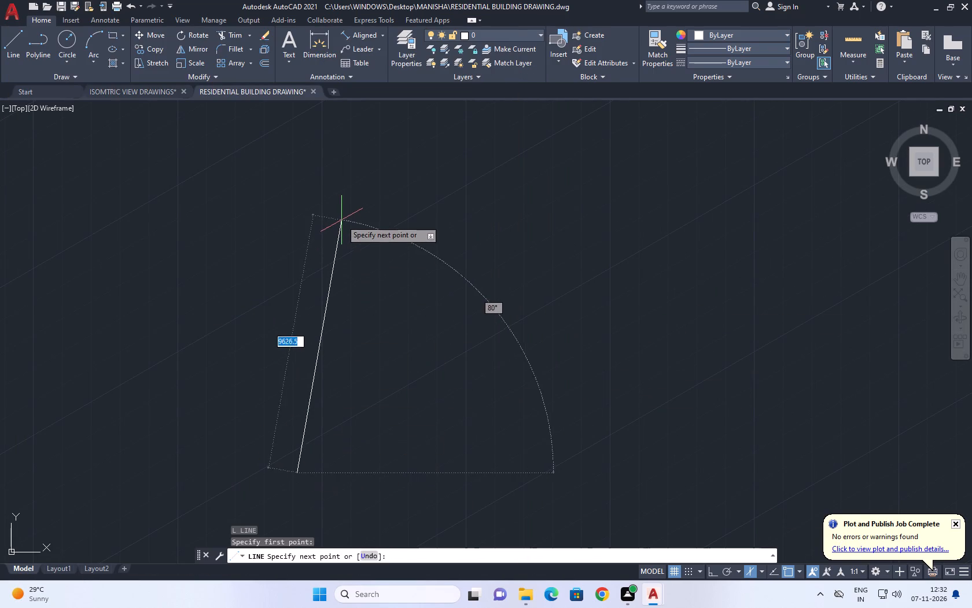
pyautogui.press('F8')
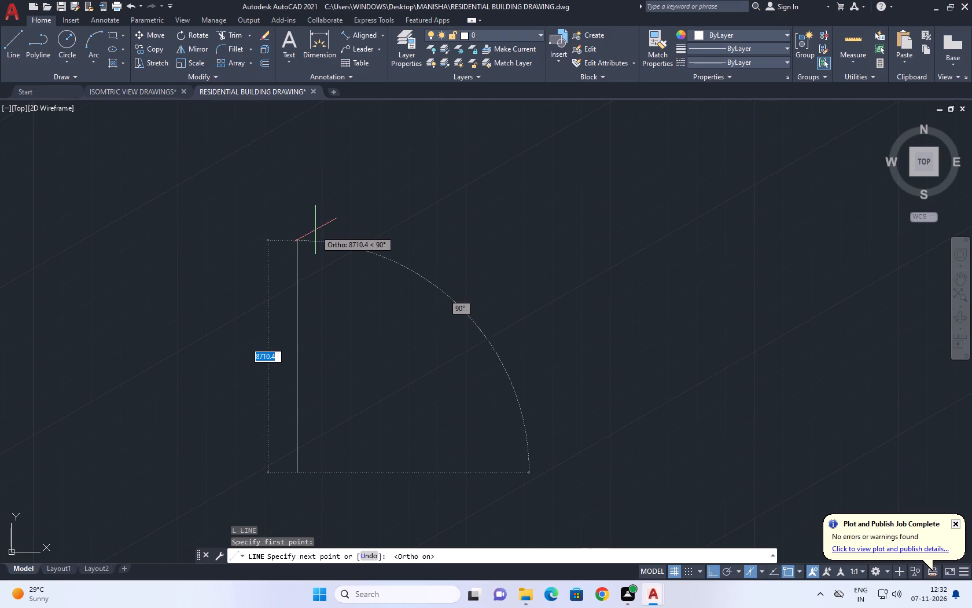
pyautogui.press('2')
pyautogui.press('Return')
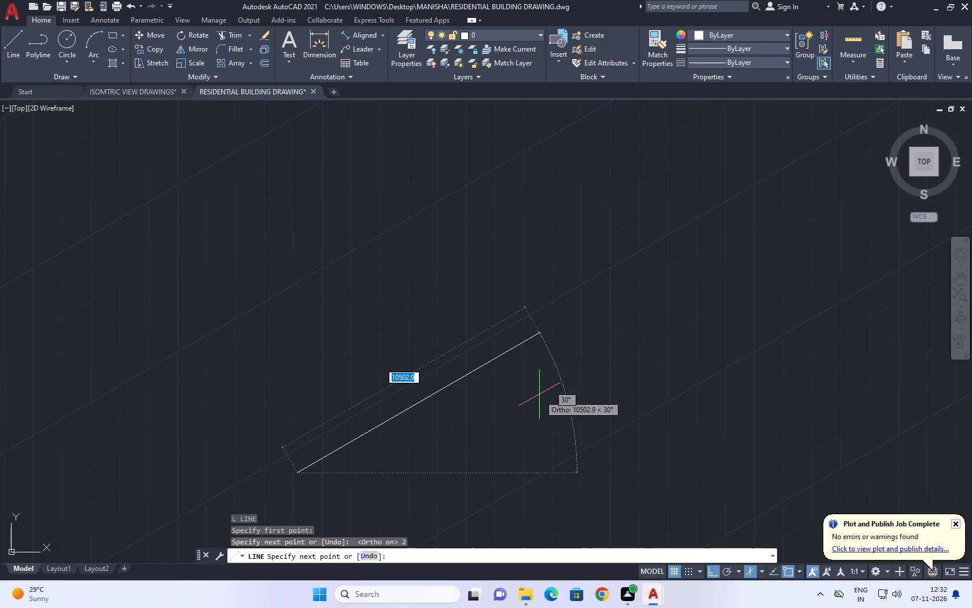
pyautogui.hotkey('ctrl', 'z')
# Draw consecutive line segments of 2 and 6 units from the start point along the 30° isometric axis.
pyautogui.scroll(6, 311, 462)
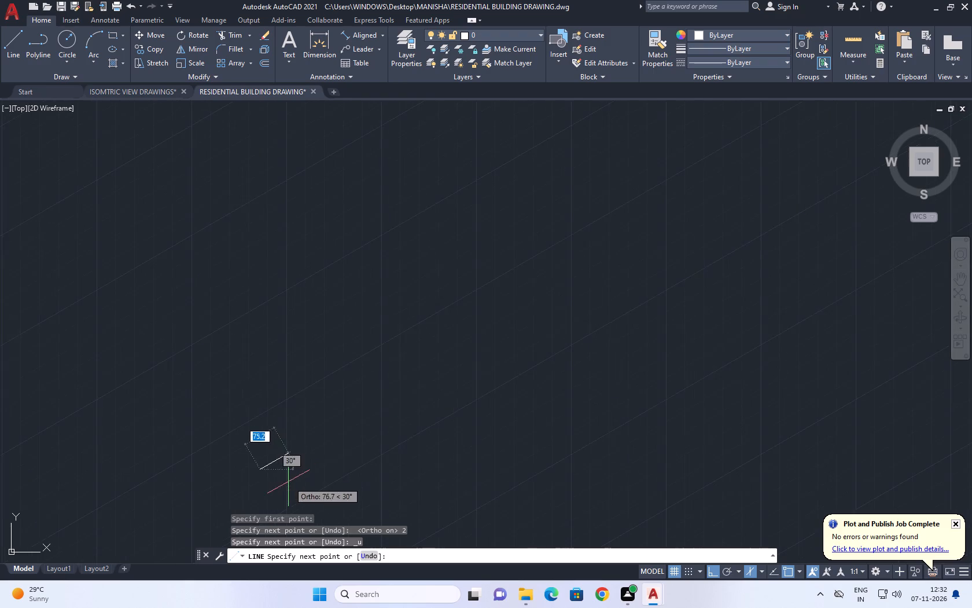
pyautogui.scroll(3, 287, 480)
pyautogui.scroll(4, 149, 478)
pyautogui.moveTo(621, 235); pyautogui.dragTo(130, 435, button='middle')
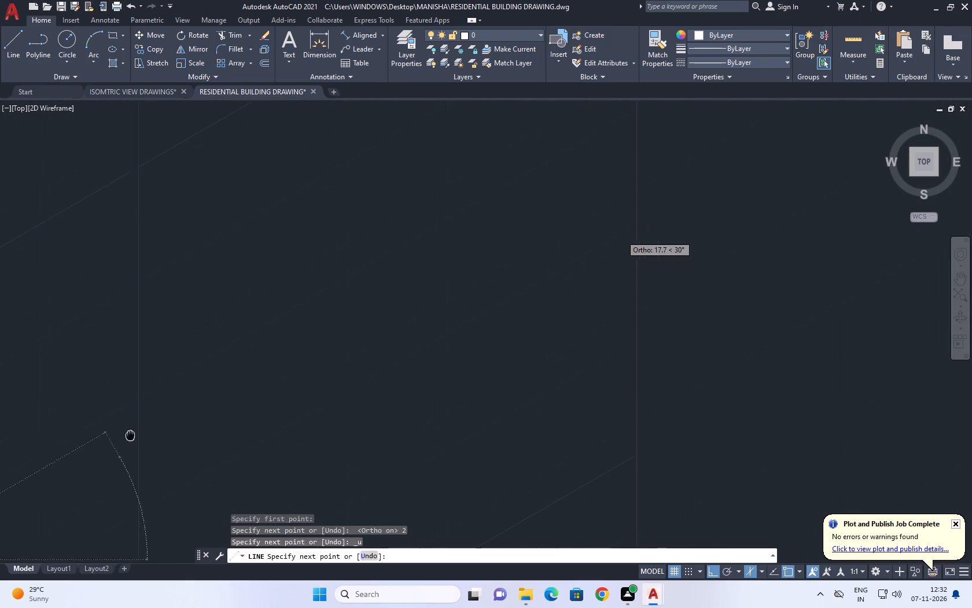
pyautogui.press('2')
pyautogui.press('Return')
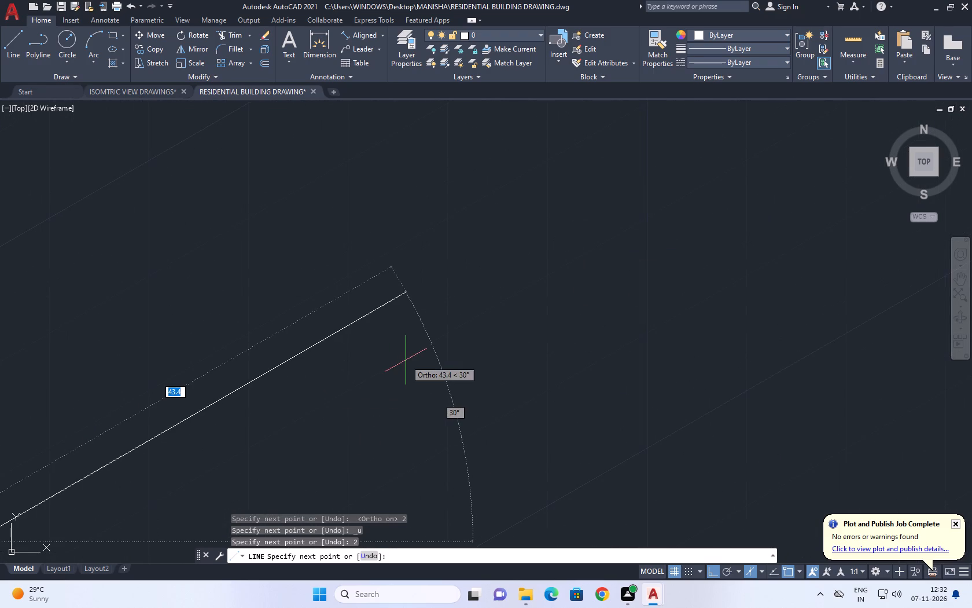
pyautogui.scroll(-4, 436, 352)
pyautogui.scroll(3, 398, 395)
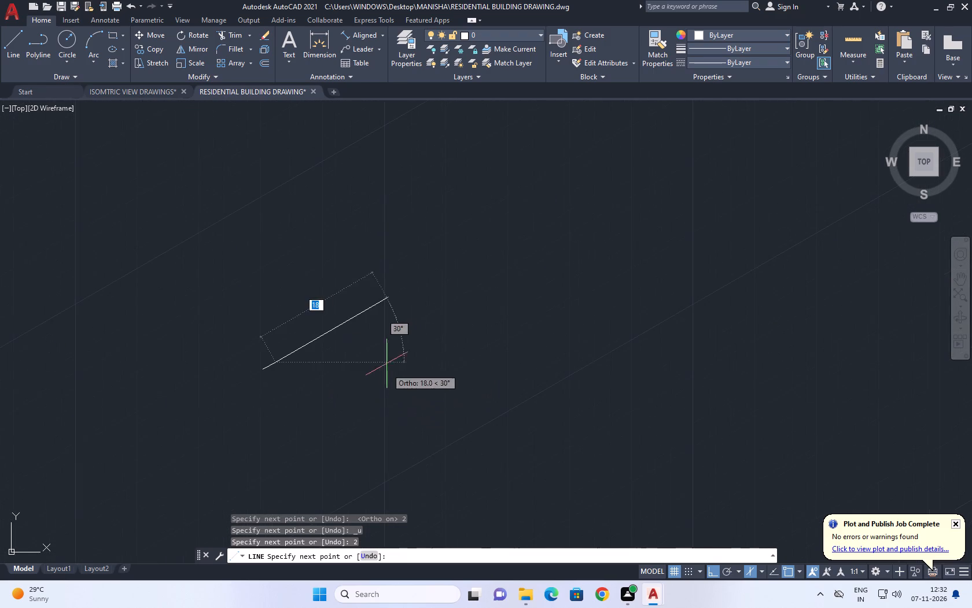
pyautogui.moveTo(551, 216); pyautogui.dragTo(362, 332, button='middle')
pyautogui.scroll(1, 469, 309)
pyautogui.press('6')
pyautogui.press('Return')
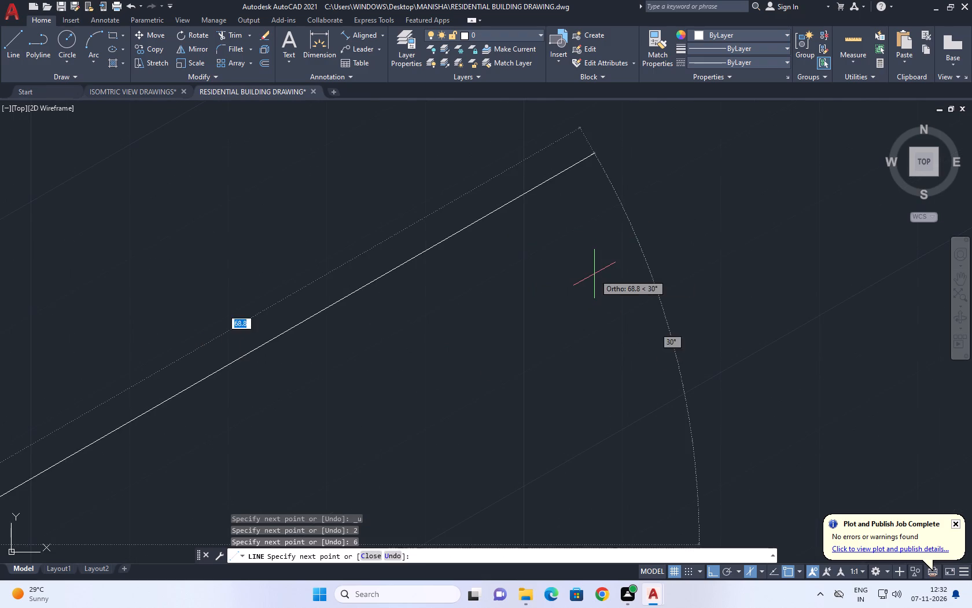
# Continue the line along the 30° isometric axis with segments of 4 and 5.5 units.
pyautogui.scroll(1, 584, 265)
pyautogui.scroll(-5, 534, 283)
pyautogui.moveTo(509, 296); pyautogui.dragTo(0, 351, button='middle')
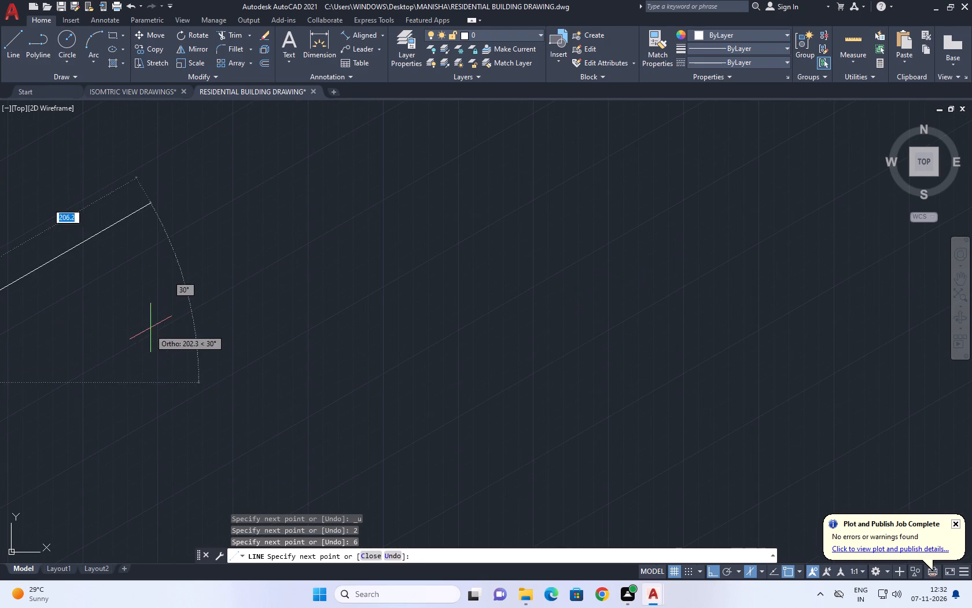
pyautogui.press('4')
pyautogui.press('Return')
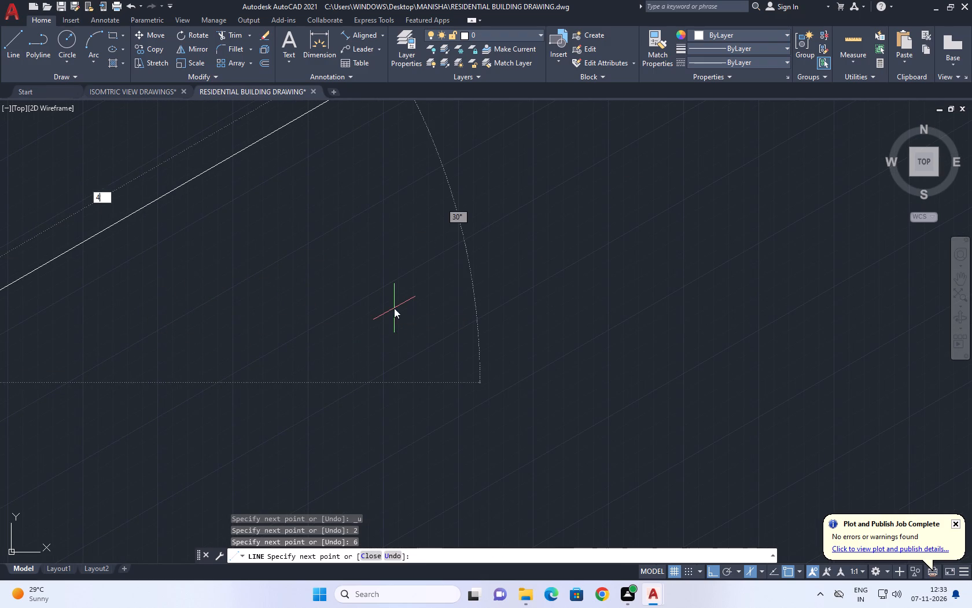
pyautogui.scroll(-5, 436, 307)
pyautogui.moveTo(516, 372); pyautogui.dragTo(349, 500, button='middle')
pyautogui.scroll(-1, 344, 507)
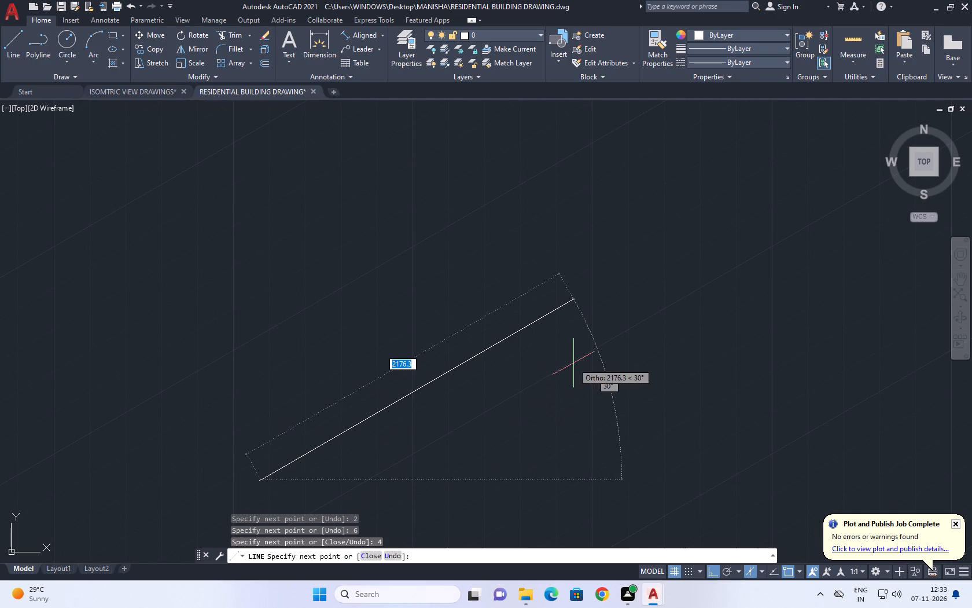
pyautogui.write('5.5')
pyautogui.press('Return')
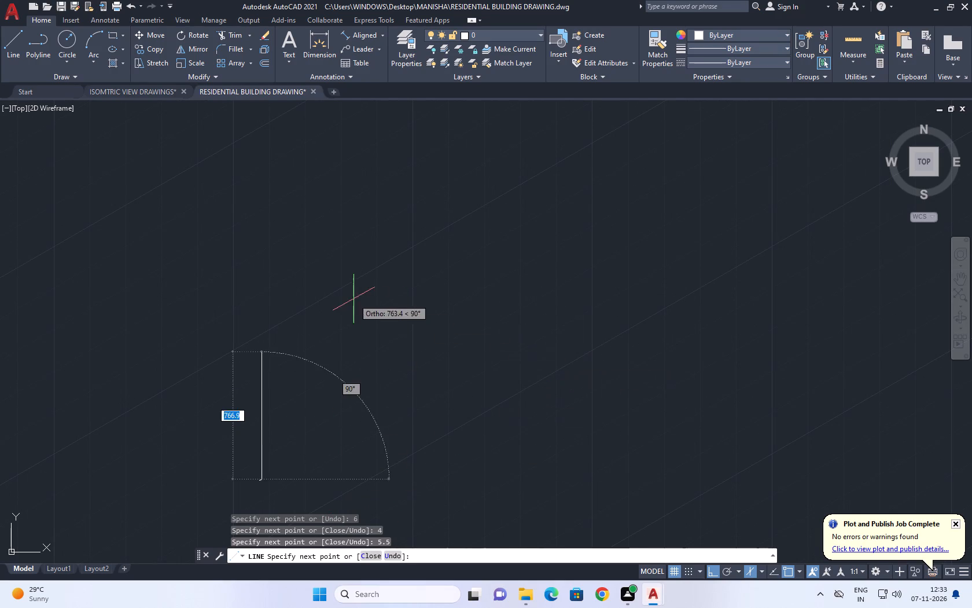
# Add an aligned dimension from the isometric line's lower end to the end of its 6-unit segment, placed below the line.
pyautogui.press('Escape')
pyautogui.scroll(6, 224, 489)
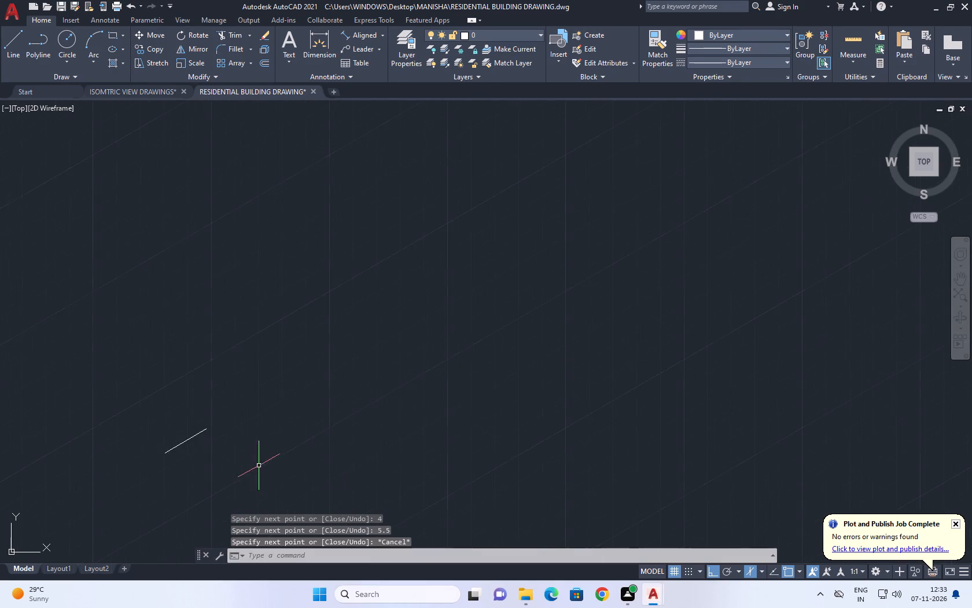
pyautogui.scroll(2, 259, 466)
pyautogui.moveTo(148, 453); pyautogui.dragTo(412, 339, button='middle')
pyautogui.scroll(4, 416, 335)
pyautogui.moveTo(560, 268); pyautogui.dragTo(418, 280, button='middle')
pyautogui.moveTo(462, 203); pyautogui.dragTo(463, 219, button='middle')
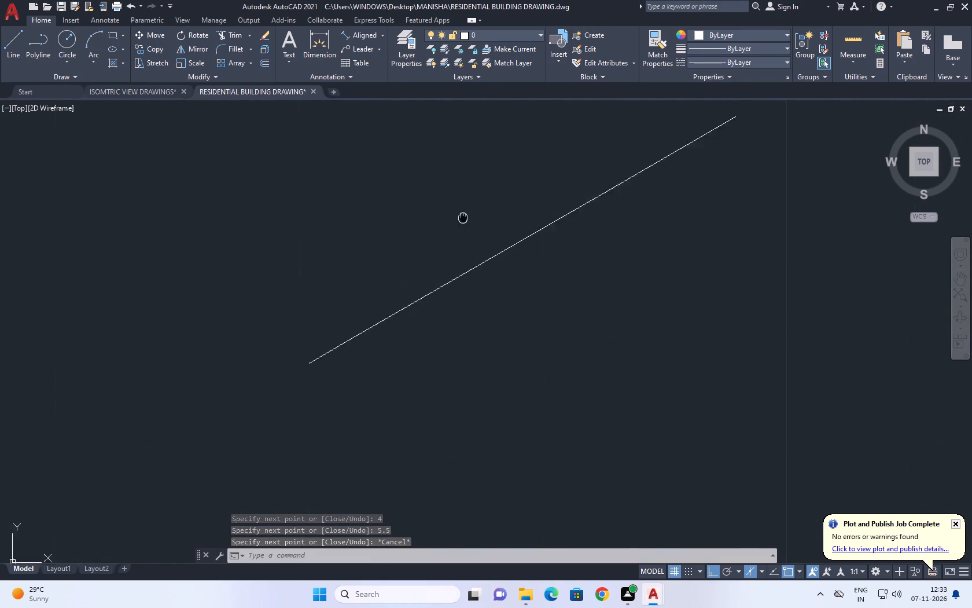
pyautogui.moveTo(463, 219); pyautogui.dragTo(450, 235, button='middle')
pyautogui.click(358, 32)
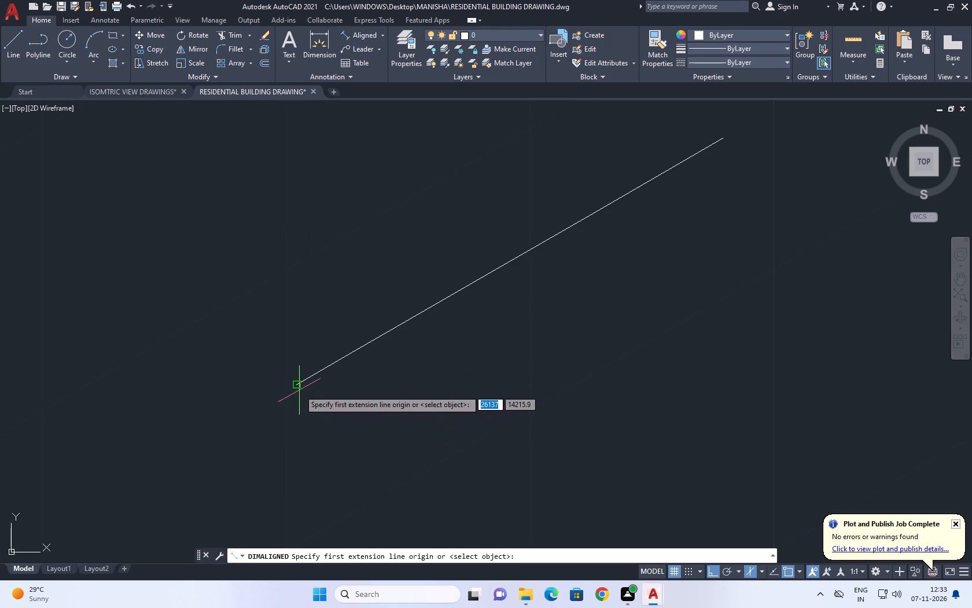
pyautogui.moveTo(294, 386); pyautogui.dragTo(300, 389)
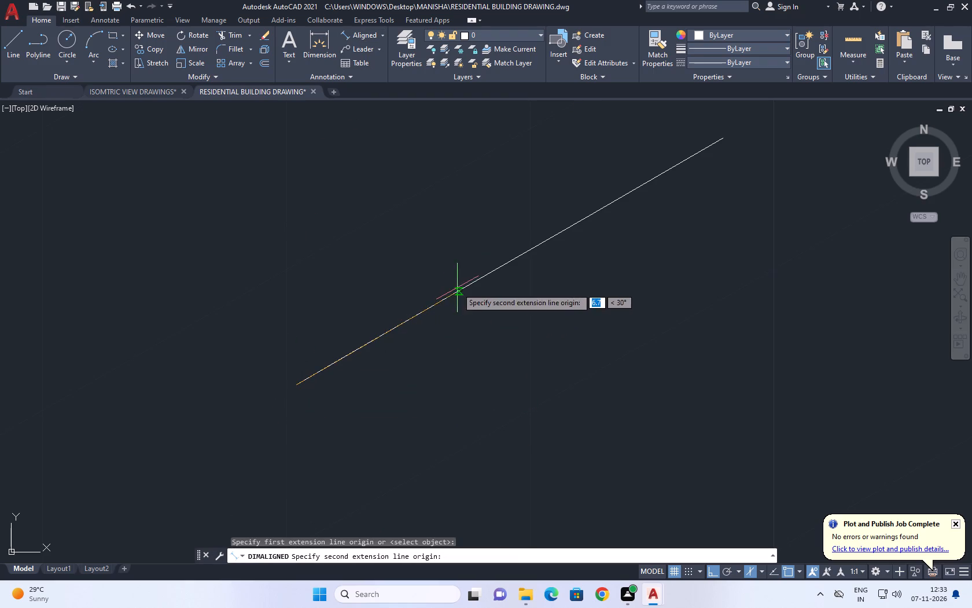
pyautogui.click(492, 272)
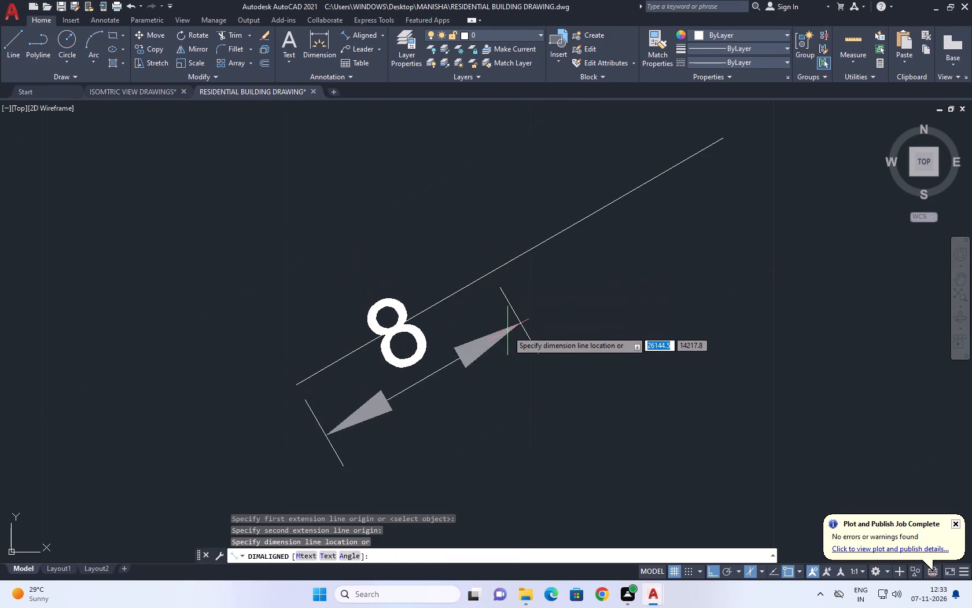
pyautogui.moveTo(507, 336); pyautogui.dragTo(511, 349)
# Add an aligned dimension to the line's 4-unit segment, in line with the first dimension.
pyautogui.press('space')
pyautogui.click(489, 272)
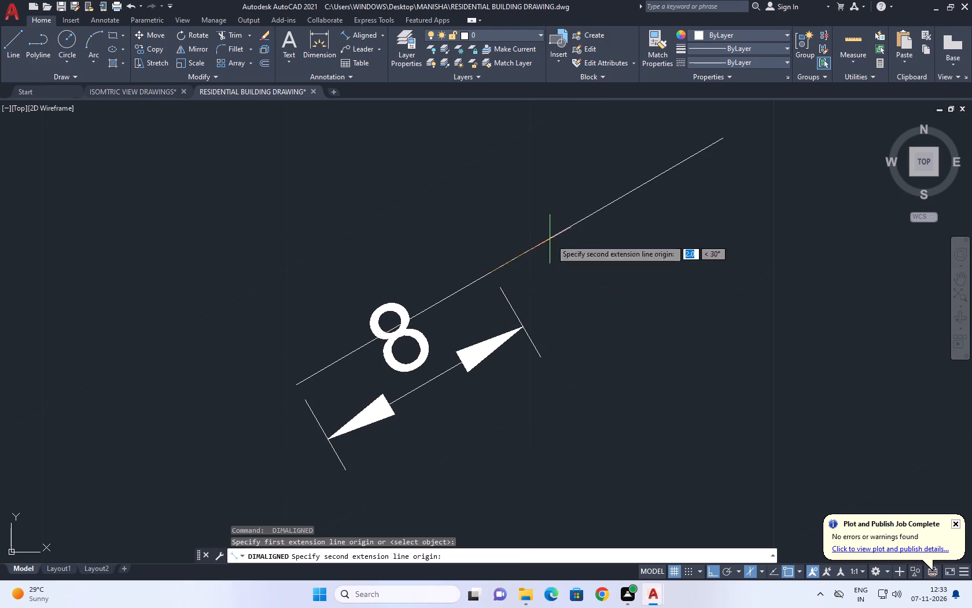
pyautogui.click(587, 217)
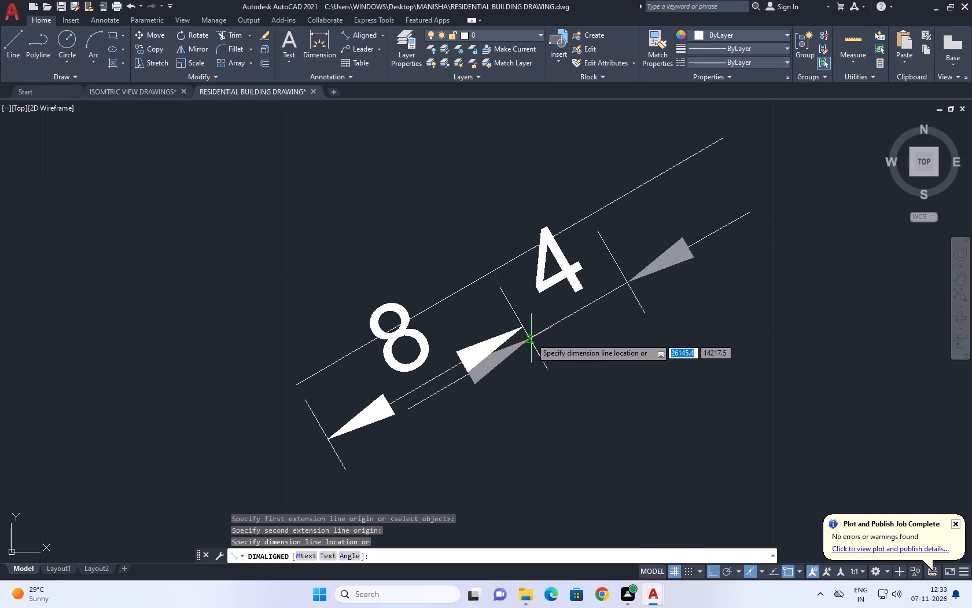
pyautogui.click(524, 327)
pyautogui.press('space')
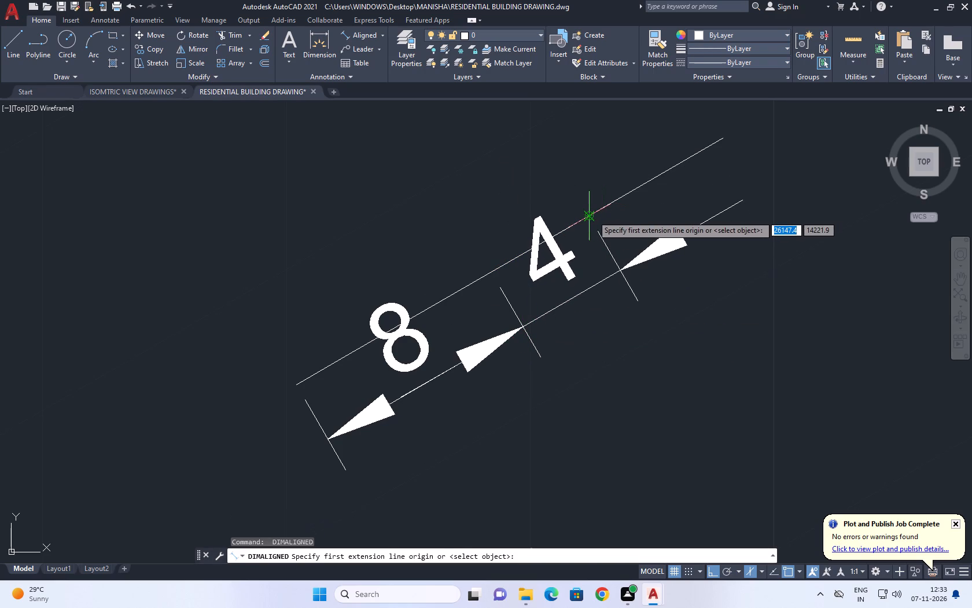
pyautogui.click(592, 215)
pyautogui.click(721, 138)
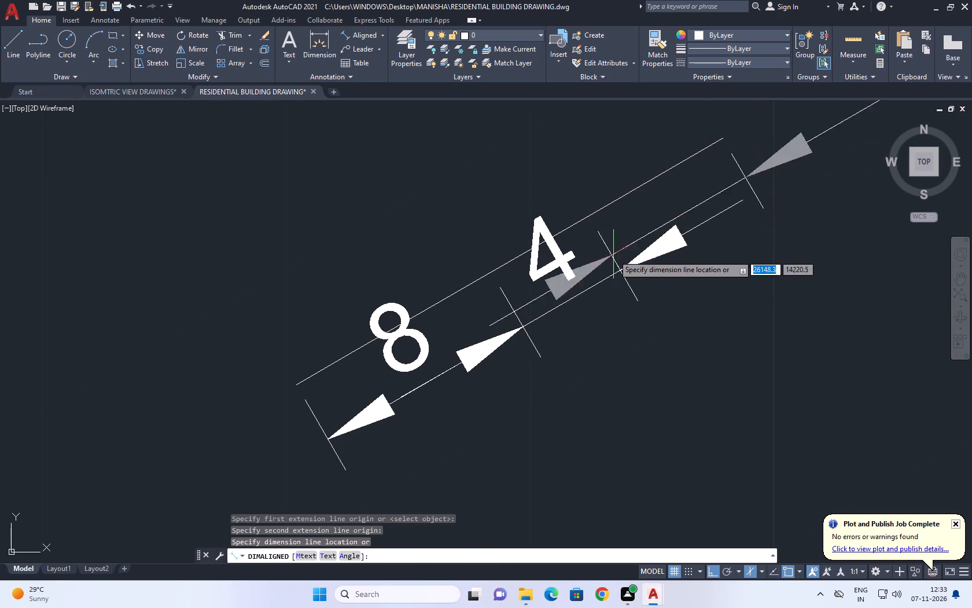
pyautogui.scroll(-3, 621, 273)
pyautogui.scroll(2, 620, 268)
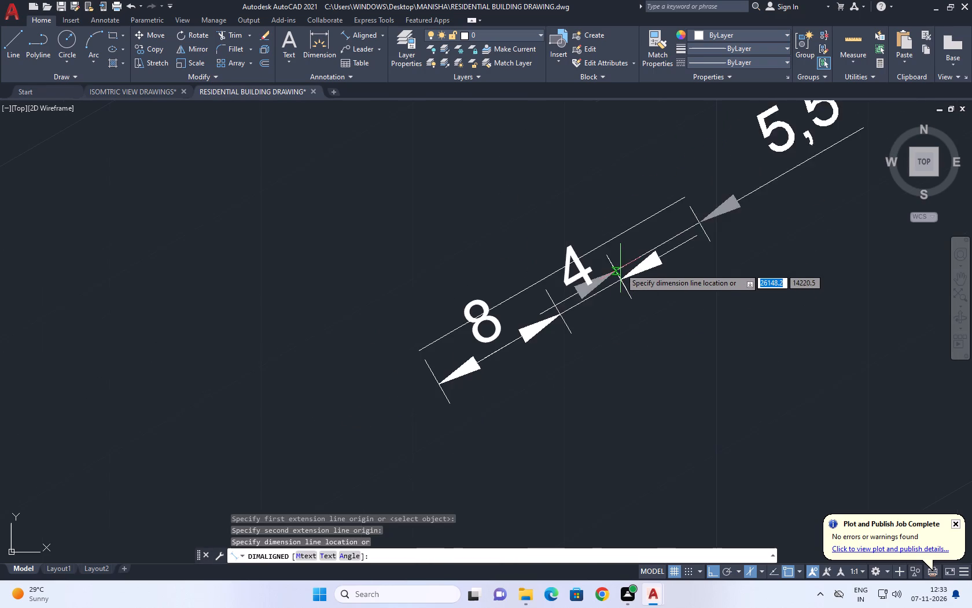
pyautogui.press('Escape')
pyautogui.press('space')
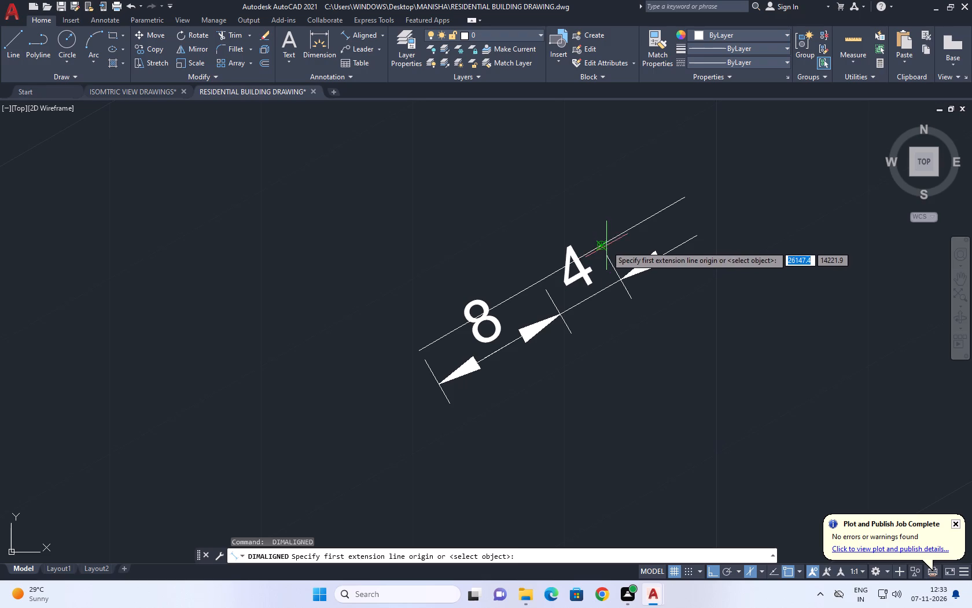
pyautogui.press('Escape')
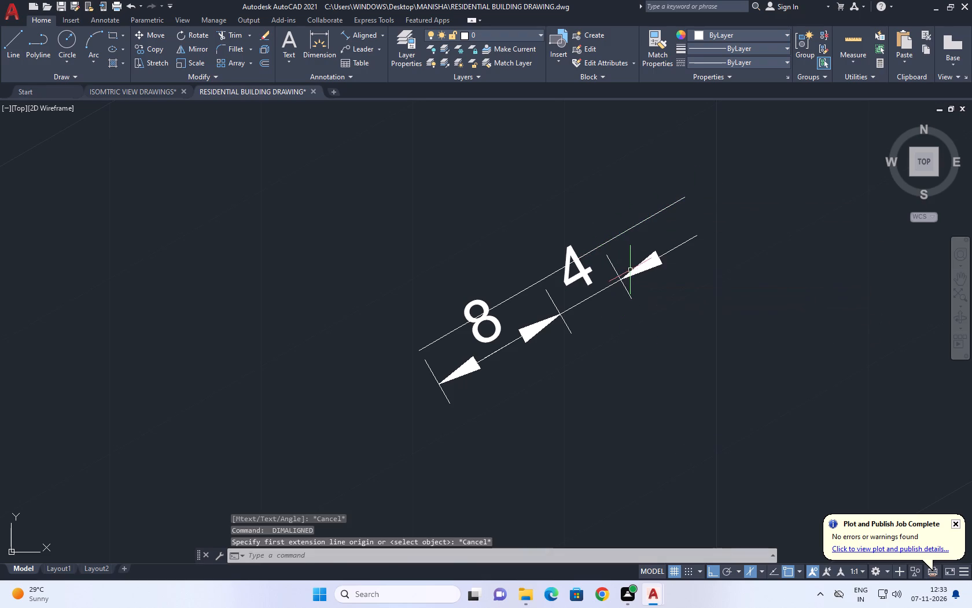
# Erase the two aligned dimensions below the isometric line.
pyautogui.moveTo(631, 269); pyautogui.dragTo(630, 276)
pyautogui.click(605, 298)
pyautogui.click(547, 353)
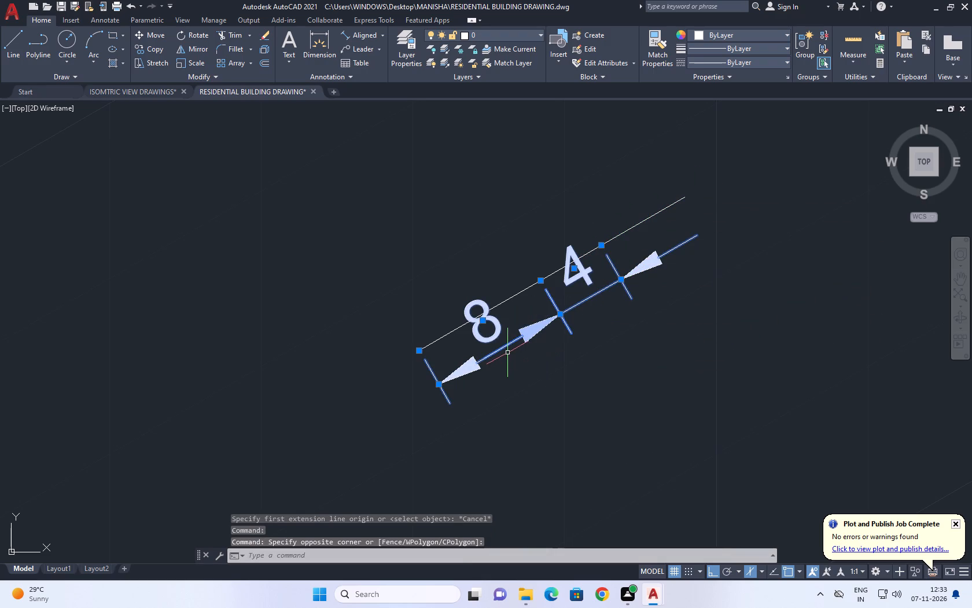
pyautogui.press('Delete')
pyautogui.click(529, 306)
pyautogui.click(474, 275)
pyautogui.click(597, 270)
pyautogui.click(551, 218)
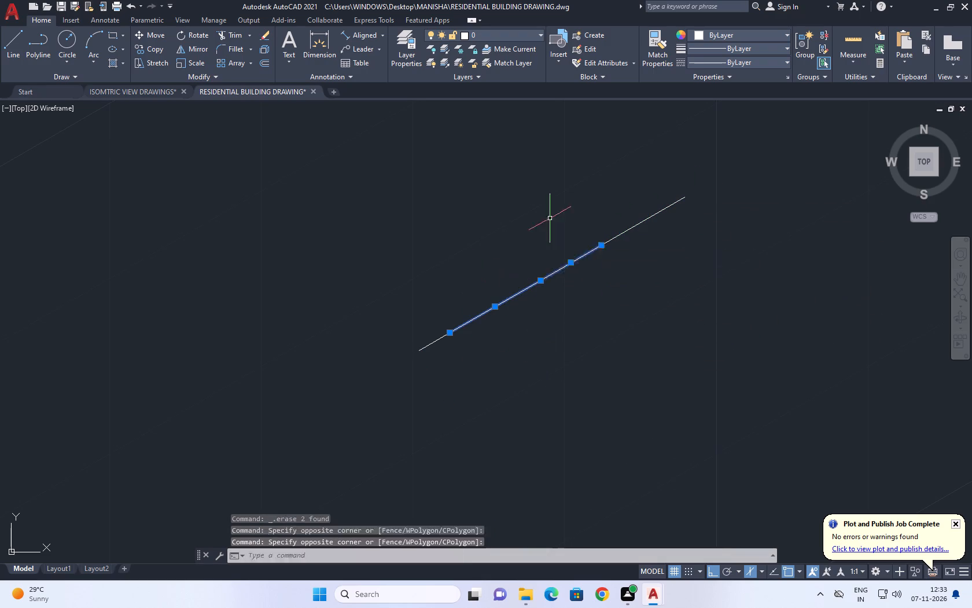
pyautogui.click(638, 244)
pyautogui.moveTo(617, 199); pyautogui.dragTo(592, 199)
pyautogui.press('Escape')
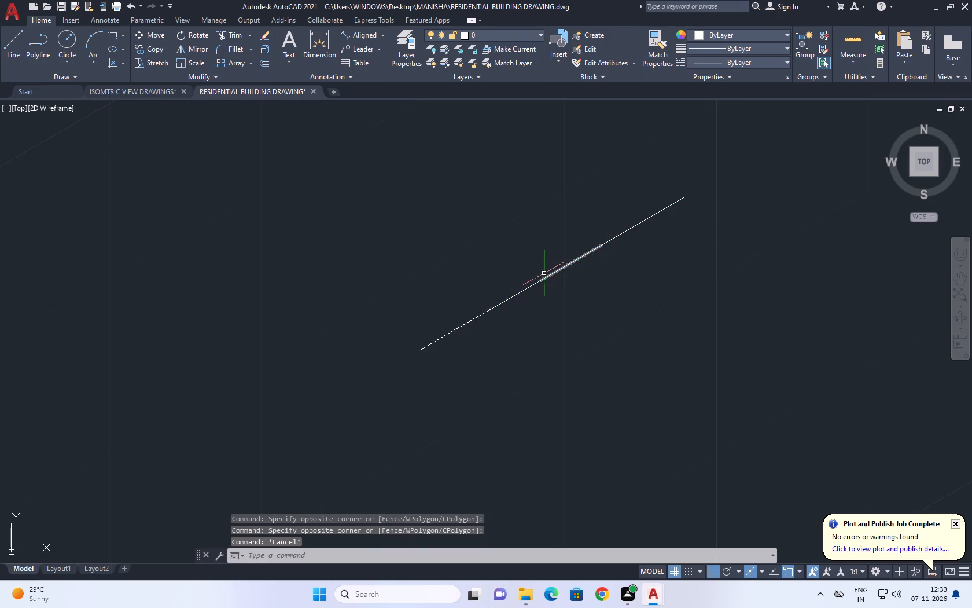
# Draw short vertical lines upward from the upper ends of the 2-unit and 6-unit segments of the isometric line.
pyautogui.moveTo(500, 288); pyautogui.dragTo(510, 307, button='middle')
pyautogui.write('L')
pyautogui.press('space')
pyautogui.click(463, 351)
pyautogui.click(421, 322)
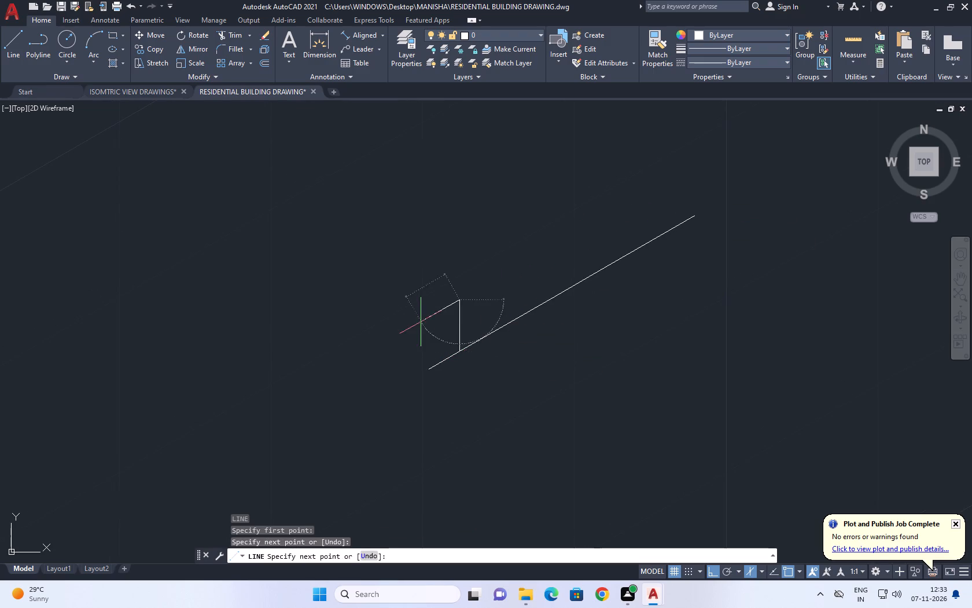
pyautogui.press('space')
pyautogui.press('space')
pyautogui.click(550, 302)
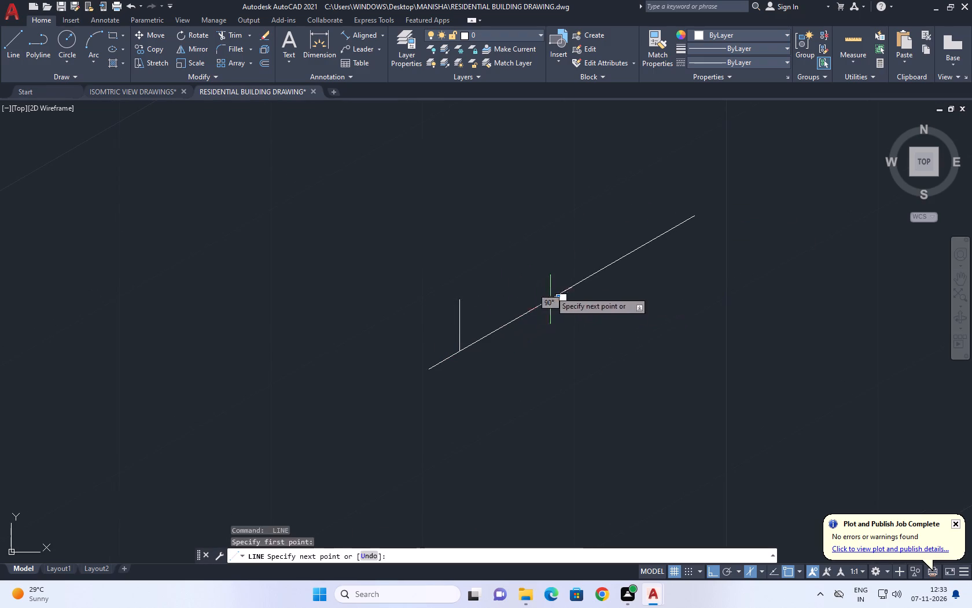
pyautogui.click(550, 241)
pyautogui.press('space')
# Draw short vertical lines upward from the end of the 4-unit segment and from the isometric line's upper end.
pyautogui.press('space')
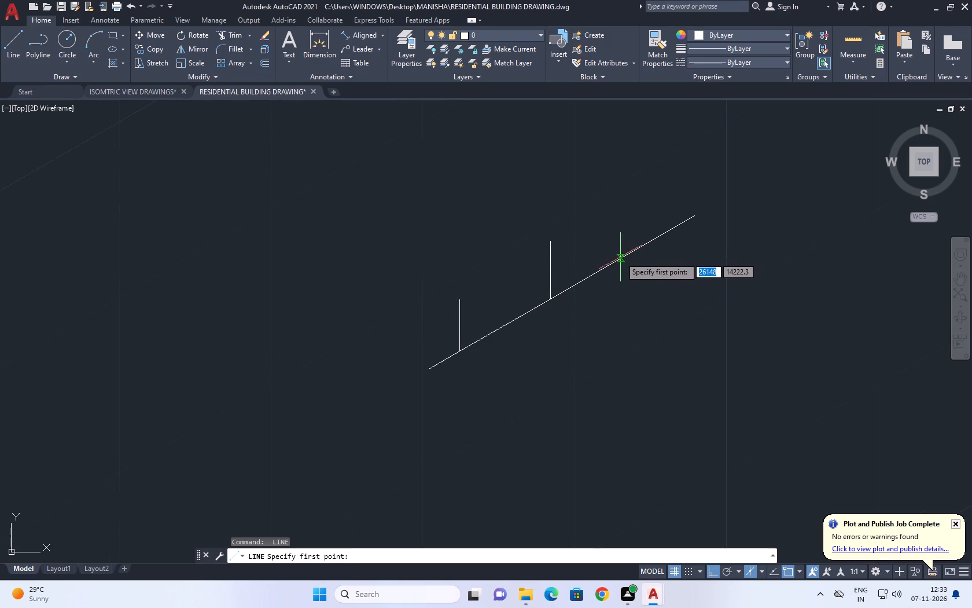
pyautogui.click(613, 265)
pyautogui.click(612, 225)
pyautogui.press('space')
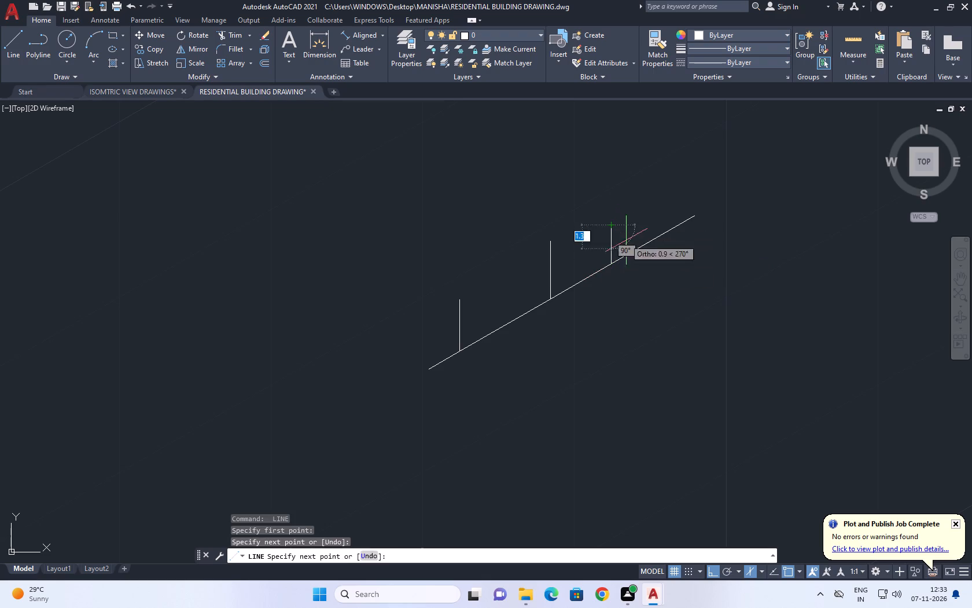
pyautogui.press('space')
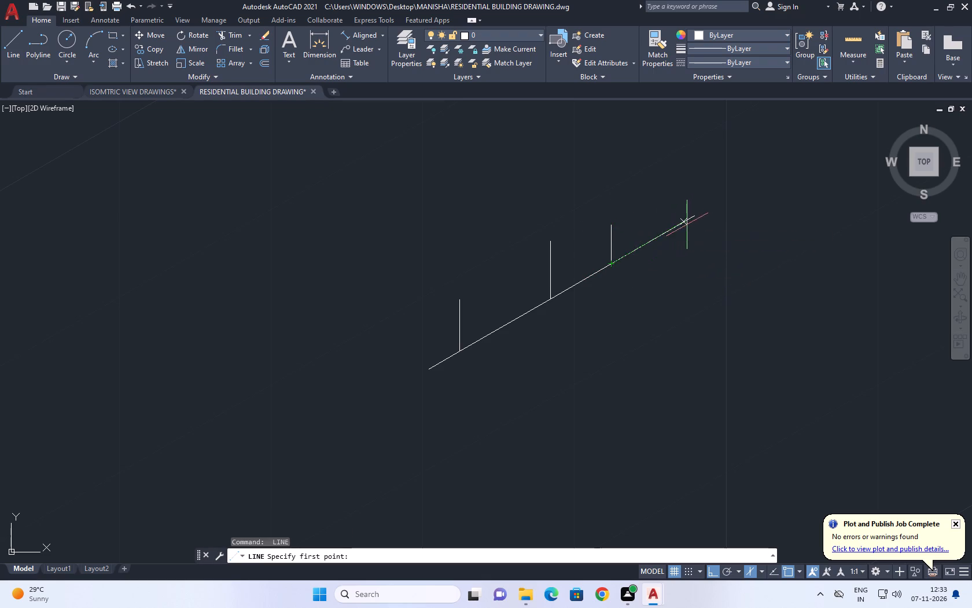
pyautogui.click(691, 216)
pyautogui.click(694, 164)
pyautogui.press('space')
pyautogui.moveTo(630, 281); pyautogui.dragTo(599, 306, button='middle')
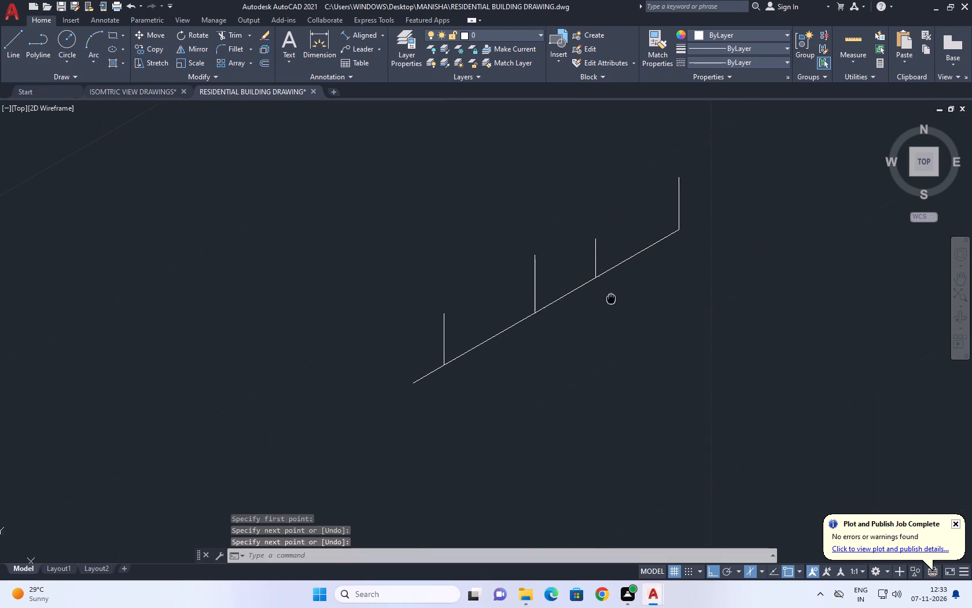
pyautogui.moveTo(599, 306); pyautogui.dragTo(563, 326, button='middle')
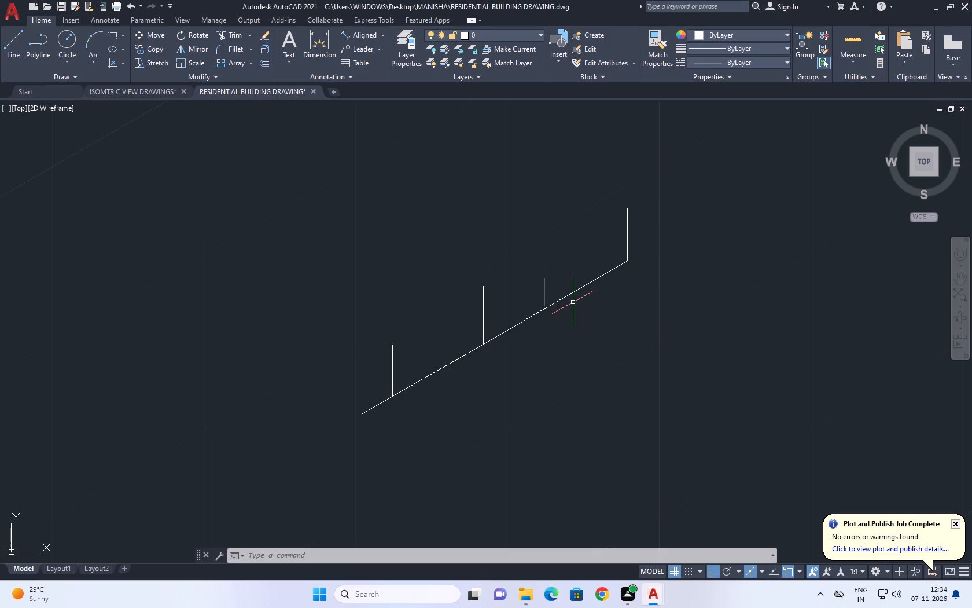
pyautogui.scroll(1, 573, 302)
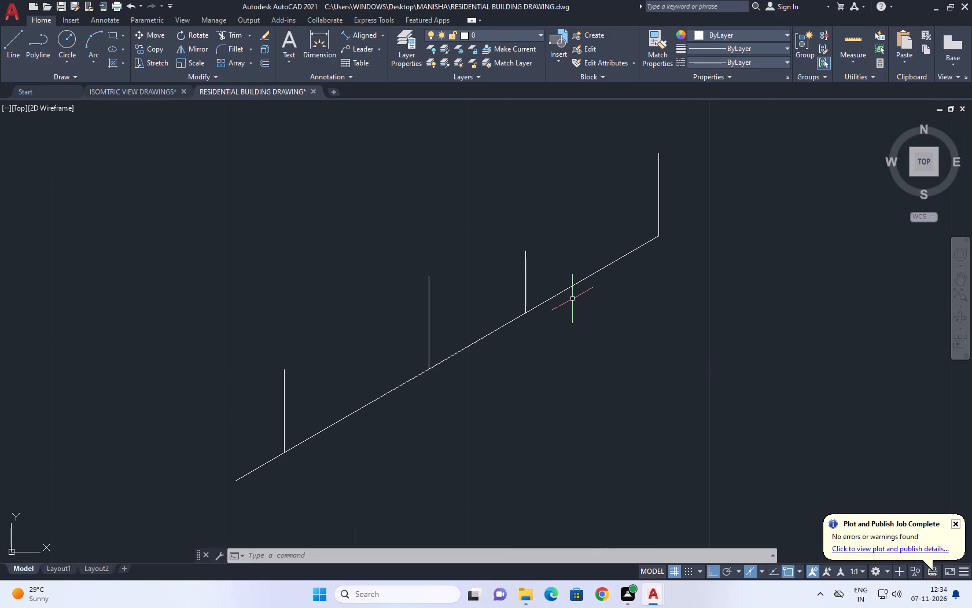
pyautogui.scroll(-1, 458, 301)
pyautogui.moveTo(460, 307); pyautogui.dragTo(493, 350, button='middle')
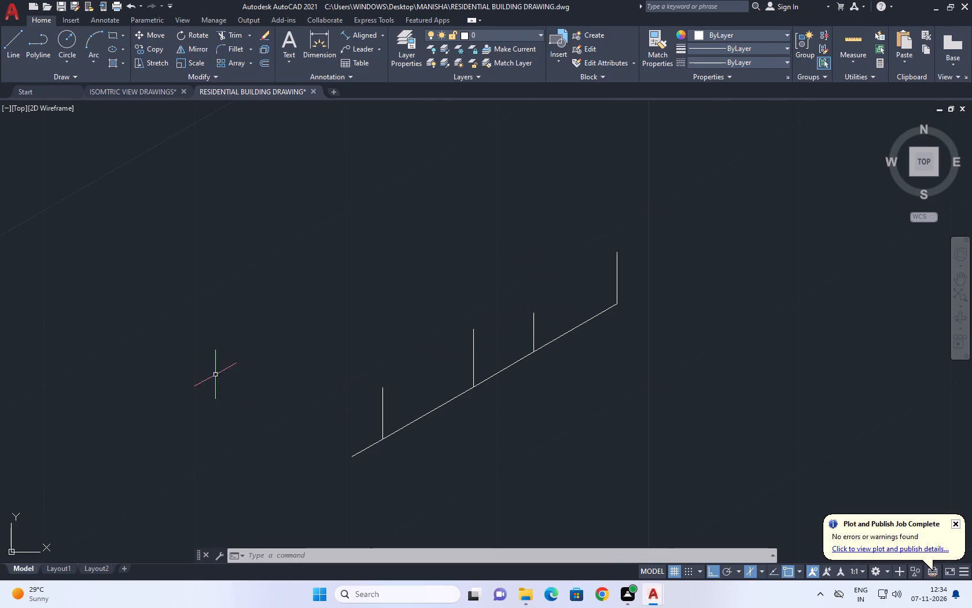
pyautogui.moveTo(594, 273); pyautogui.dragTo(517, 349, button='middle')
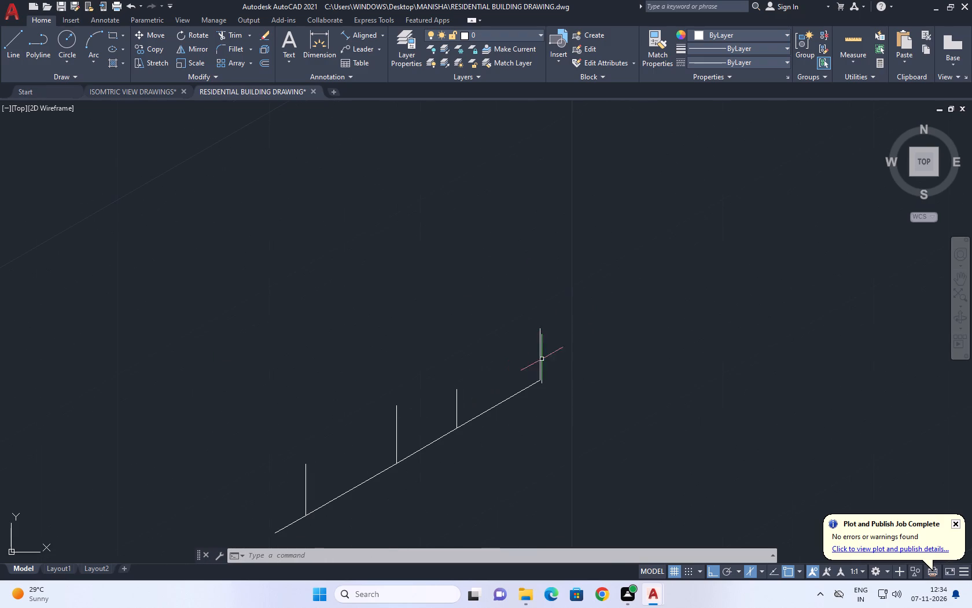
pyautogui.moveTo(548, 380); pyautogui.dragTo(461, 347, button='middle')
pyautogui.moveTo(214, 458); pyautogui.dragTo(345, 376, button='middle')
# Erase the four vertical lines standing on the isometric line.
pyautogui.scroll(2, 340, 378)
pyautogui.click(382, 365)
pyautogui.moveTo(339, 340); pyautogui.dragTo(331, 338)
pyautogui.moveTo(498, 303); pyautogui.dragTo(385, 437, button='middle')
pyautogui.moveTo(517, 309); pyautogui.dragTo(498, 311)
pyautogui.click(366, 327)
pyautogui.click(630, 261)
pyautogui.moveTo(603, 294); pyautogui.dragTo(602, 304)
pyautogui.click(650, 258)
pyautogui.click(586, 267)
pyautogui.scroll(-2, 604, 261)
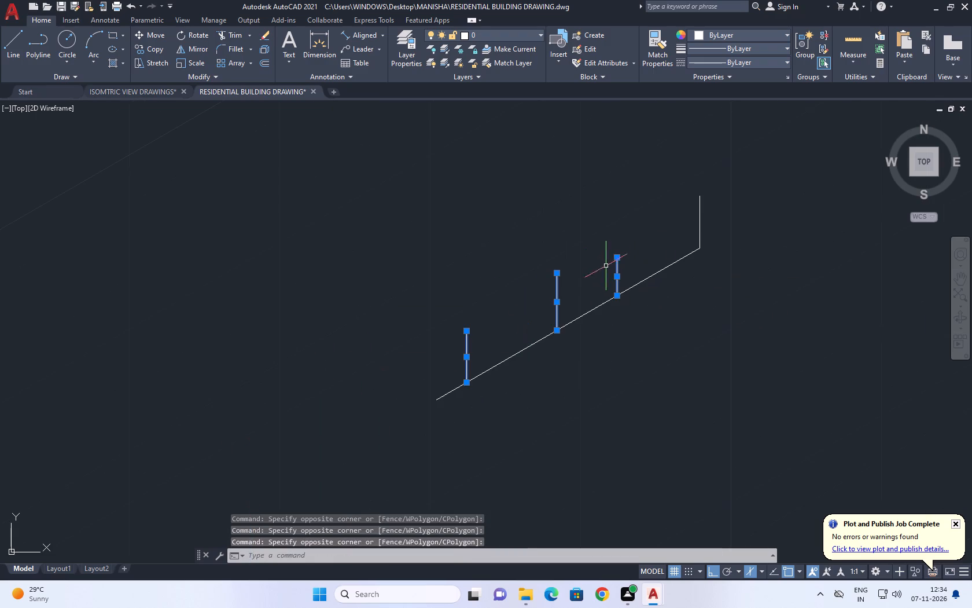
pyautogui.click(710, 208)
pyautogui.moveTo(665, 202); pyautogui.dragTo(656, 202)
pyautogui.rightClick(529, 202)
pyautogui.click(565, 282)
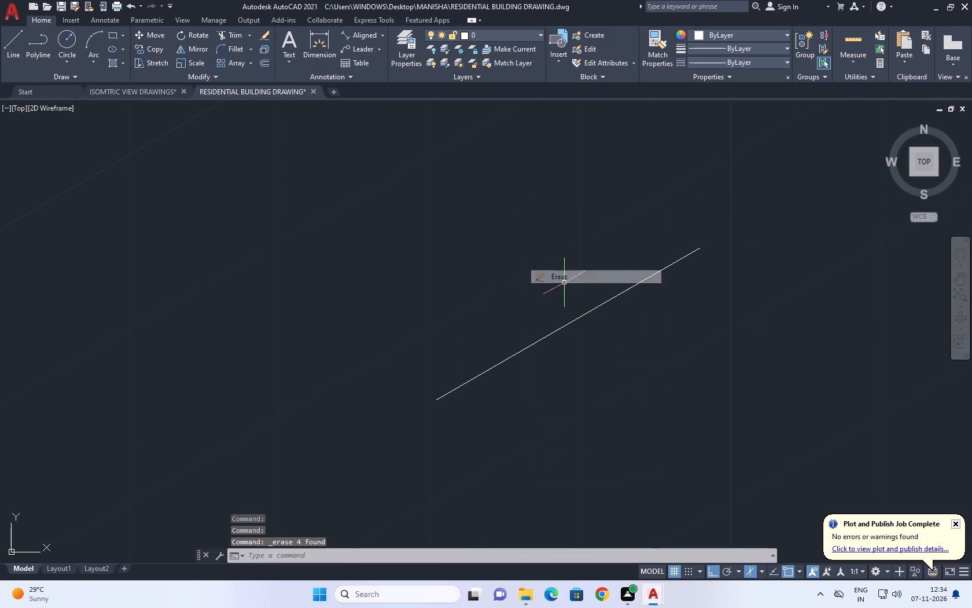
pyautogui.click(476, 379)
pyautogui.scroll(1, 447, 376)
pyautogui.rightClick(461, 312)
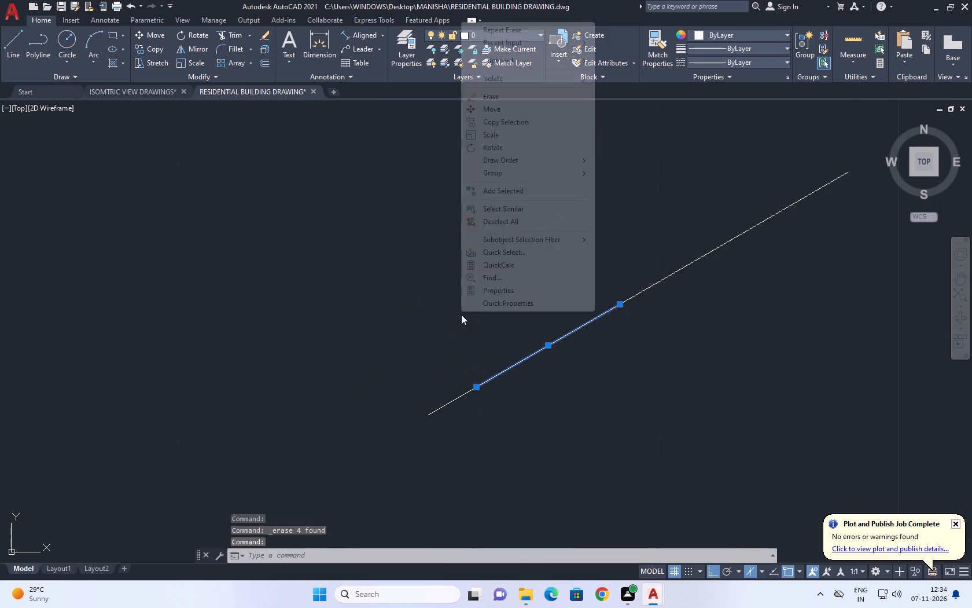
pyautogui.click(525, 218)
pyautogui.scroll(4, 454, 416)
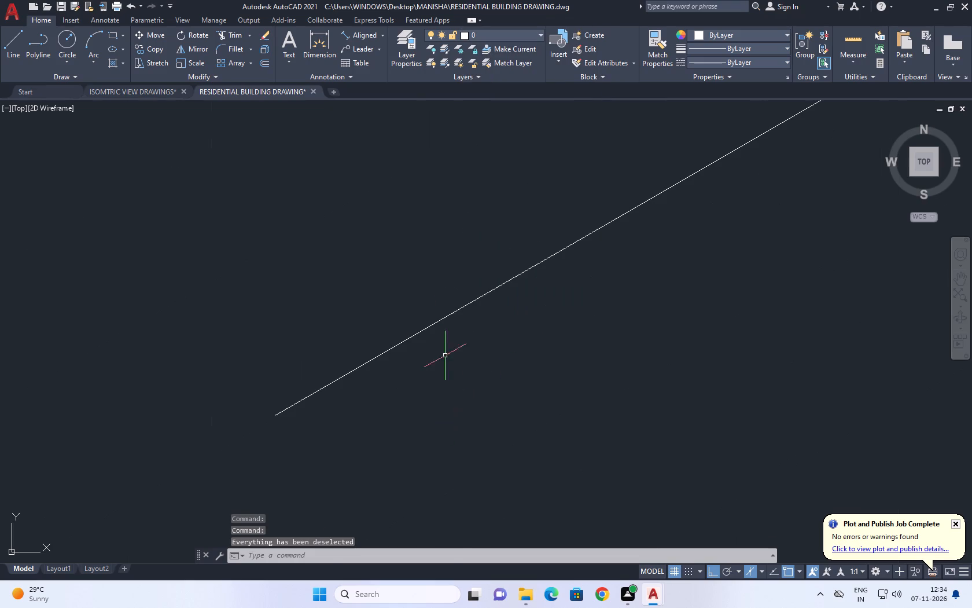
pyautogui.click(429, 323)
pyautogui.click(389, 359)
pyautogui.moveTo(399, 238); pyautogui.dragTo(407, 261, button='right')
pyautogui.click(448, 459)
# Erase all four segments of the isometric base line to clear the drawing area.
pyautogui.scroll(-3, 437, 446)
pyautogui.scroll(-2, 346, 297)
pyautogui.moveTo(305, 240); pyautogui.dragTo(487, 439, button='middle')
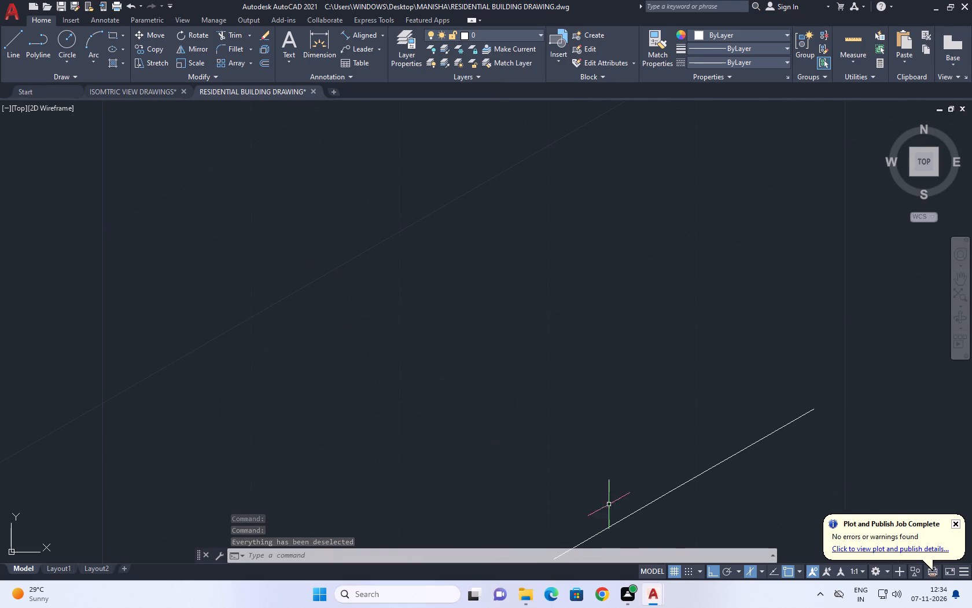
pyautogui.moveTo(705, 503); pyautogui.dragTo(681, 477)
pyautogui.click(599, 389)
pyautogui.moveTo(750, 464); pyautogui.dragTo(749, 451)
pyautogui.click(657, 327)
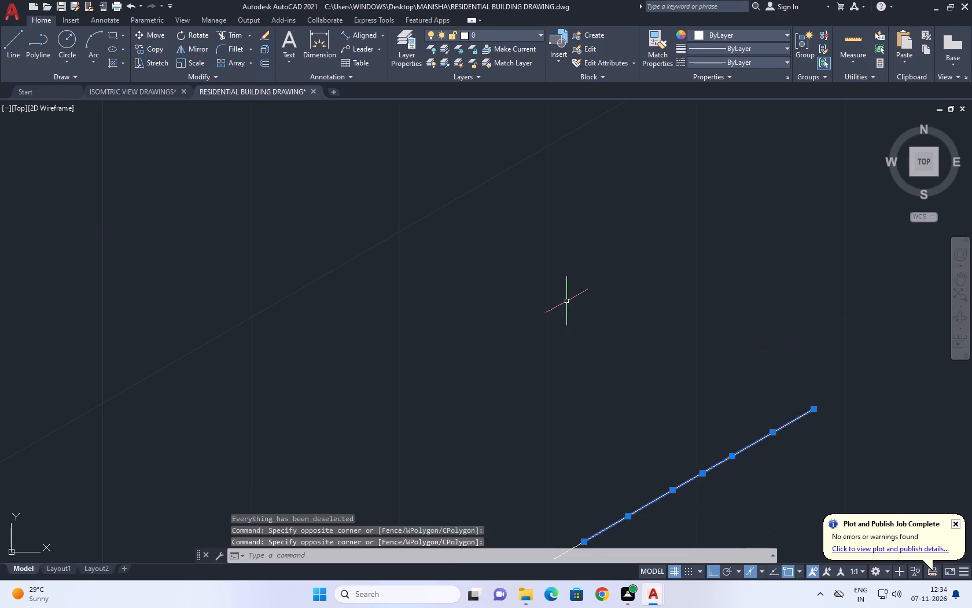
pyautogui.scroll(-2, 562, 294)
pyautogui.click(590, 428)
pyautogui.moveTo(545, 372); pyautogui.dragTo(525, 373)
pyautogui.rightClick(489, 257)
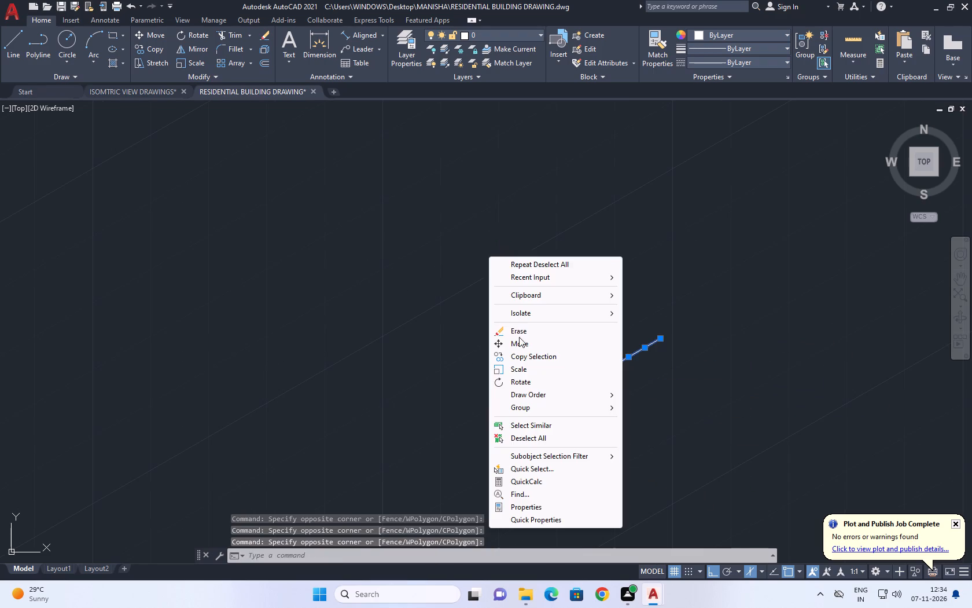
pyautogui.click(526, 333)
# Draw a 10-unit line along the left isoplane at 150°, continuing with a 10.5-unit vertical line upward from its end.
pyautogui.moveTo(439, 206); pyautogui.dragTo(338, 368, button='middle')
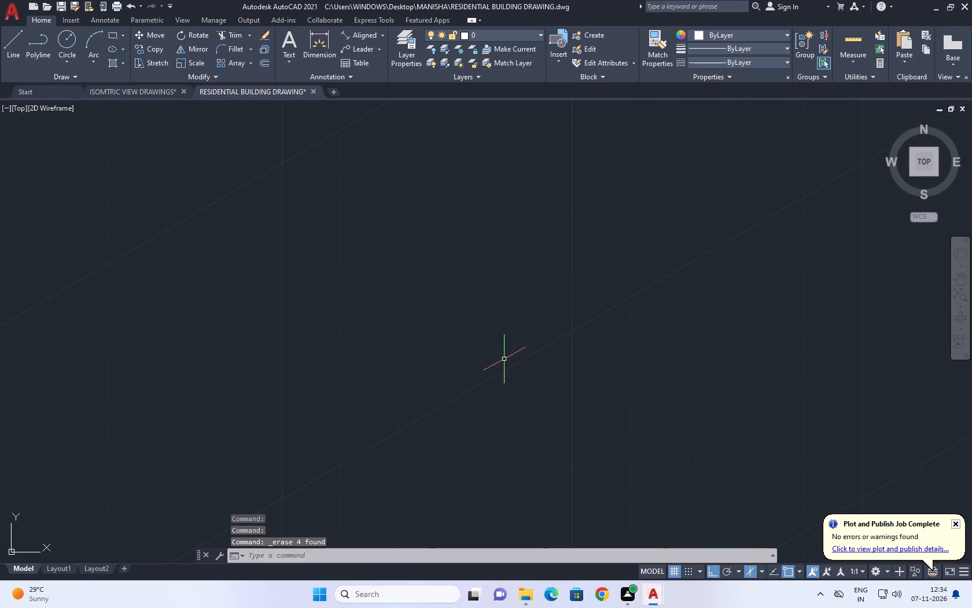
pyautogui.click(13, 53)
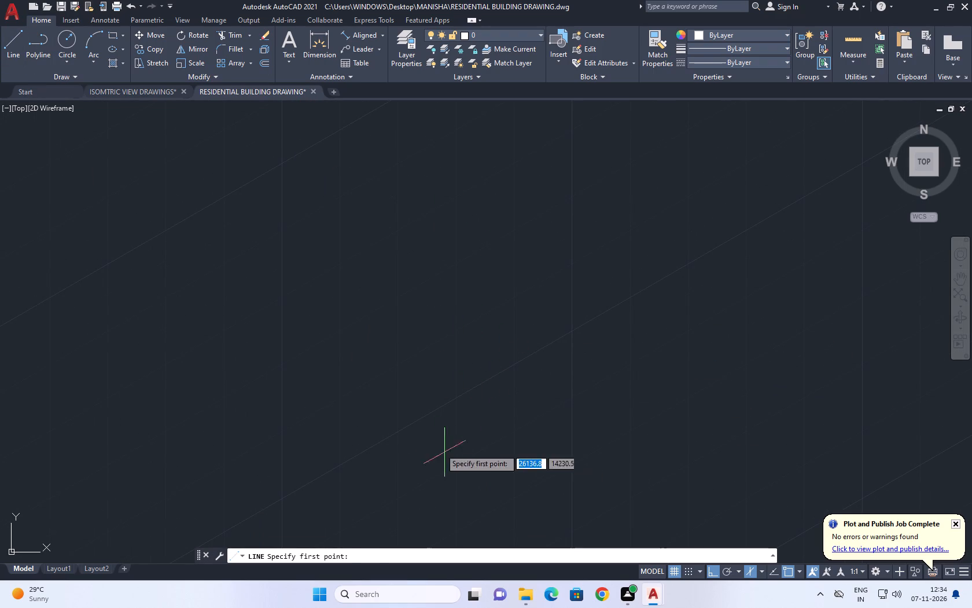
pyautogui.click(433, 445)
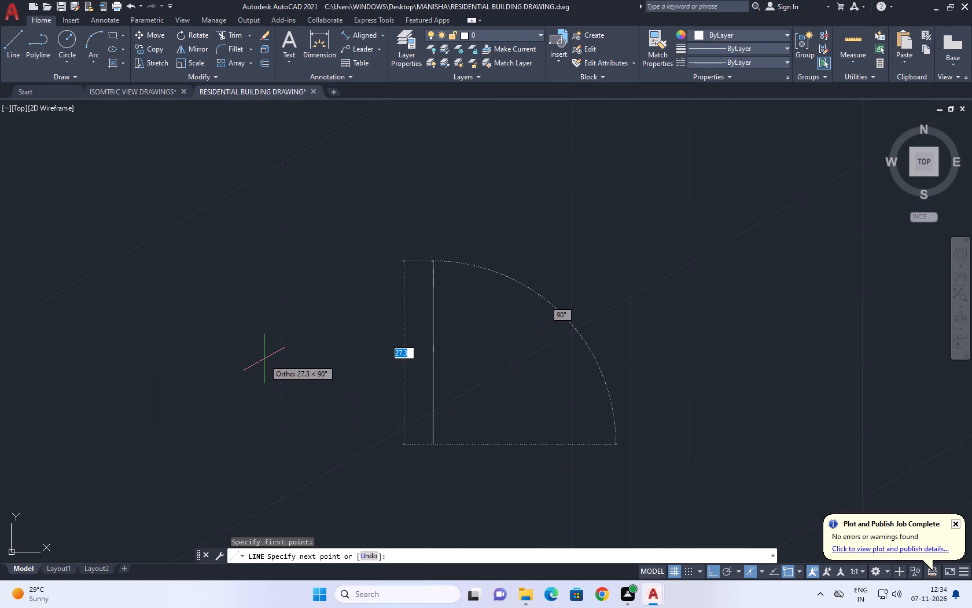
pyautogui.press('F5')
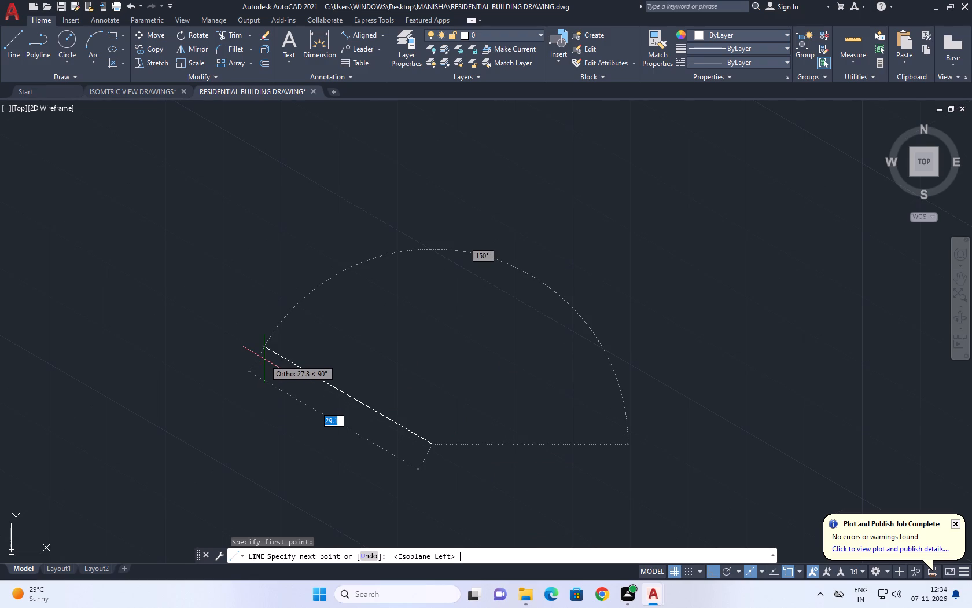
pyautogui.write('10')
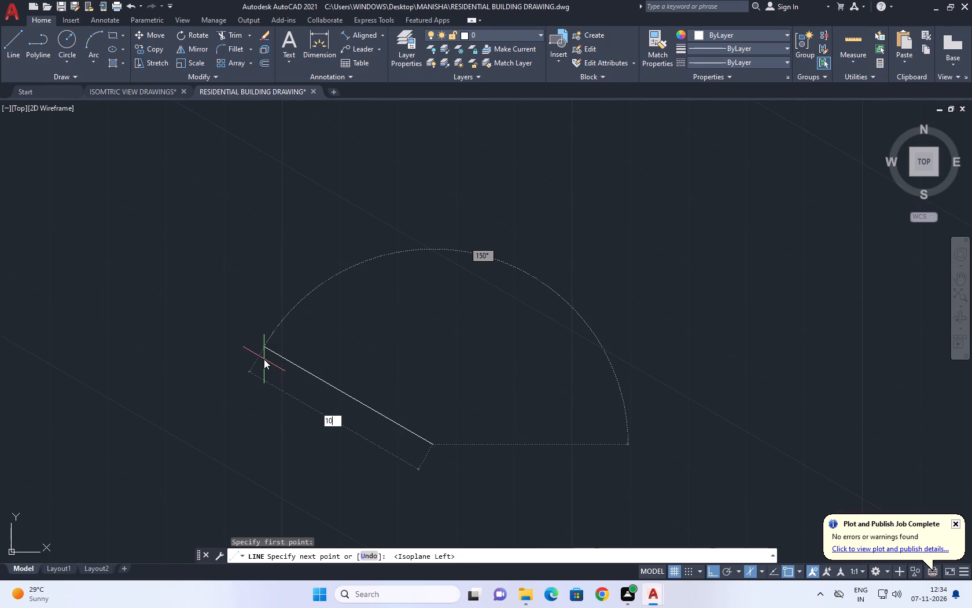
pyautogui.press('Return')
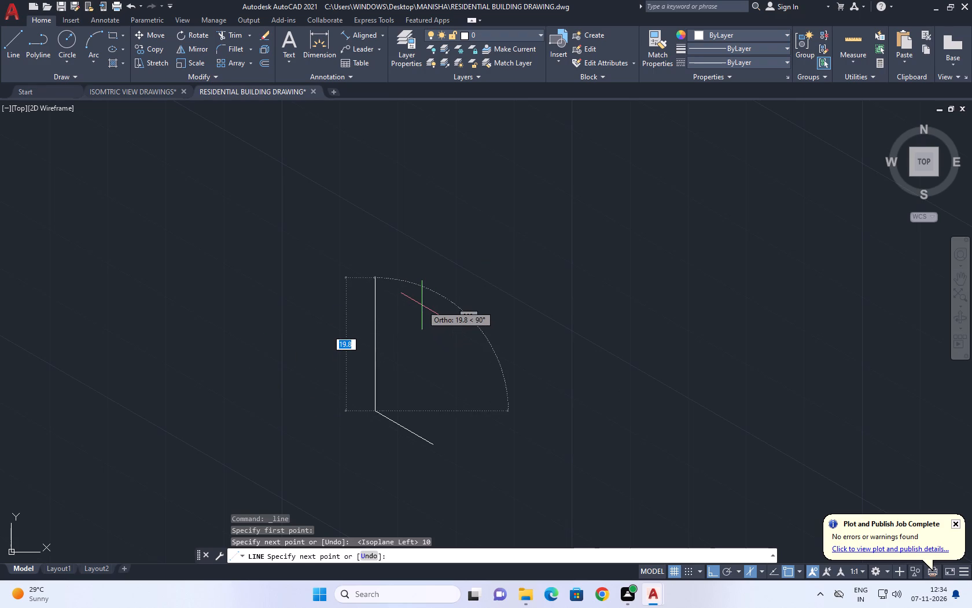
pyautogui.write('10.5')
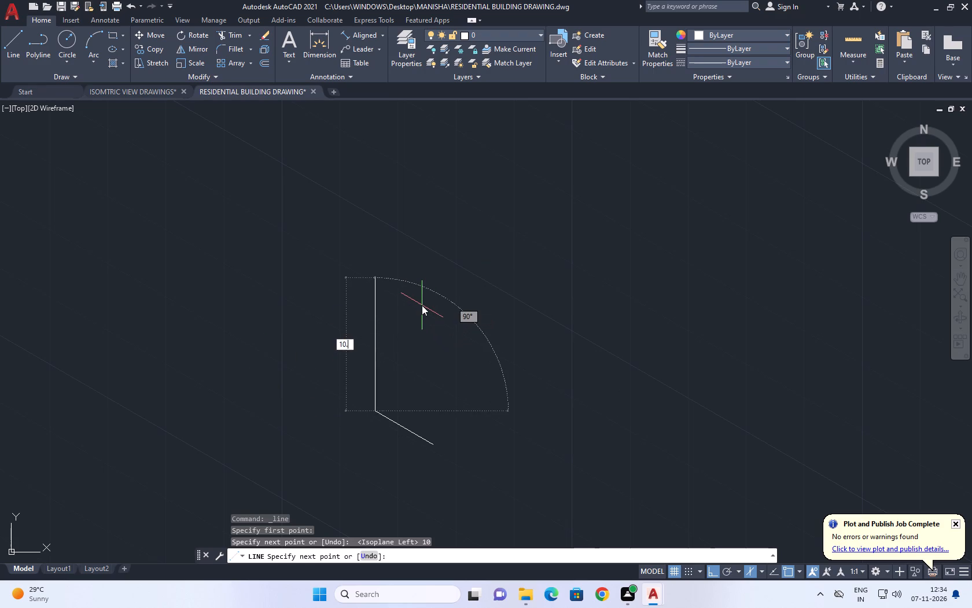
pyautogui.press('Return')
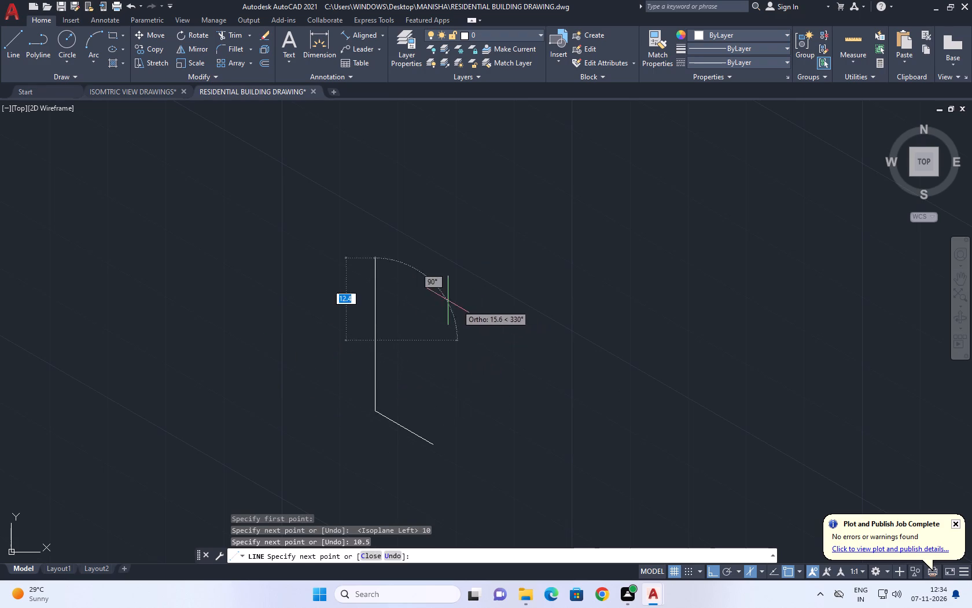
pyautogui.rightClick(322, 210)
pyautogui.click(380, 234)
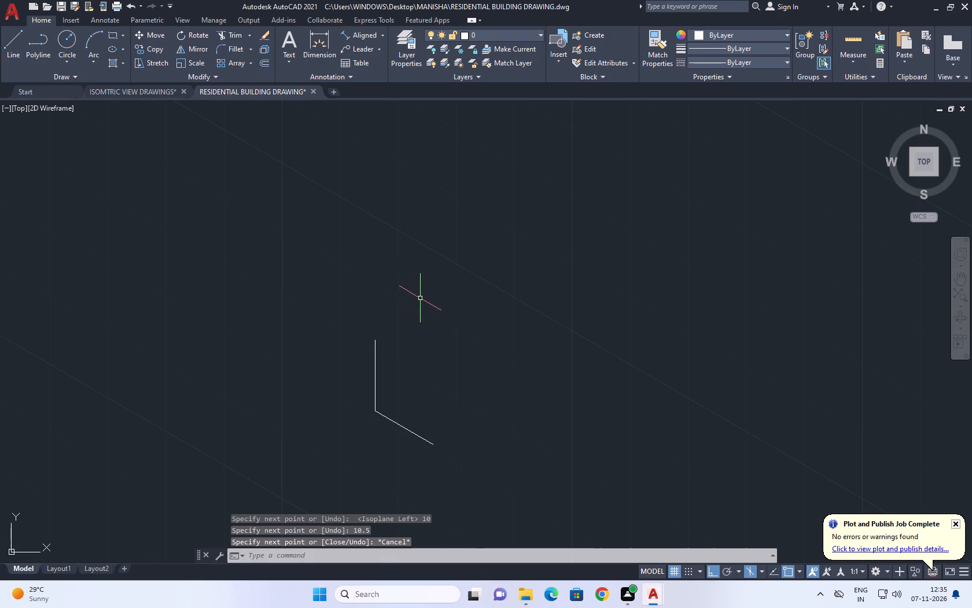
# Copy the sloping 10-unit base line 1.2 units straight up along the vertical line.
pyautogui.click(395, 424)
pyautogui.click(146, 50)
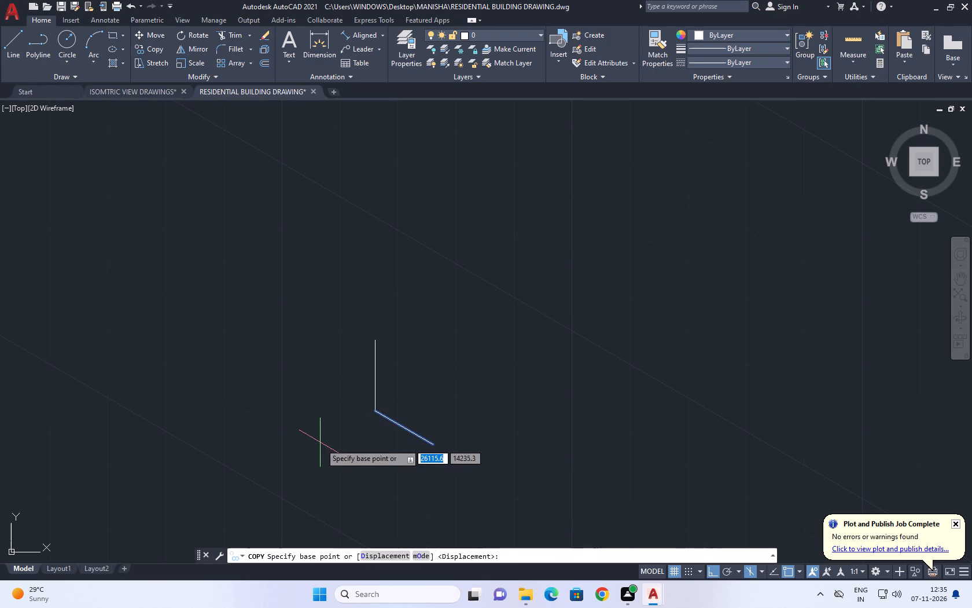
pyautogui.scroll(2, 369, 435)
pyautogui.click(375, 380)
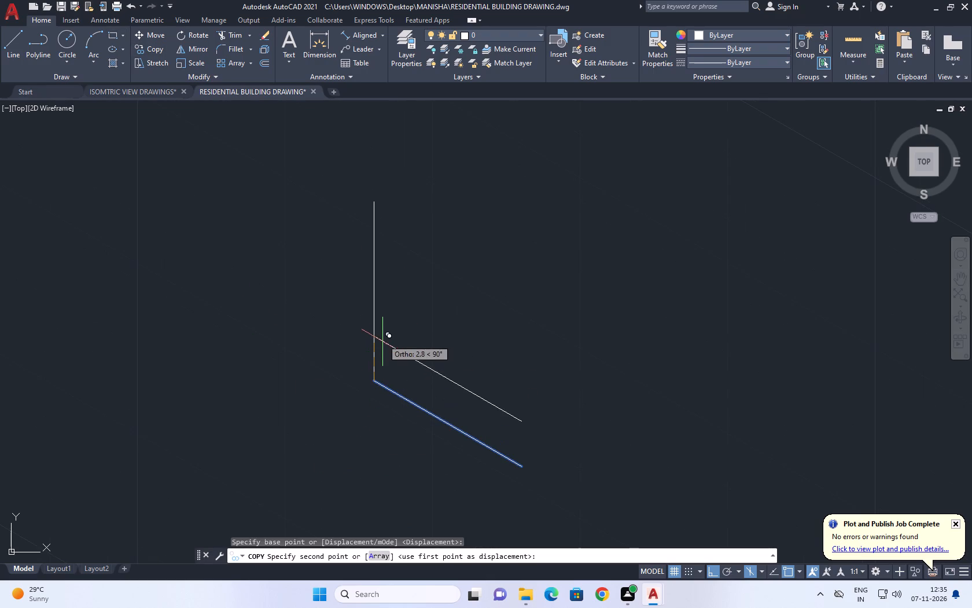
pyautogui.write('1.5')
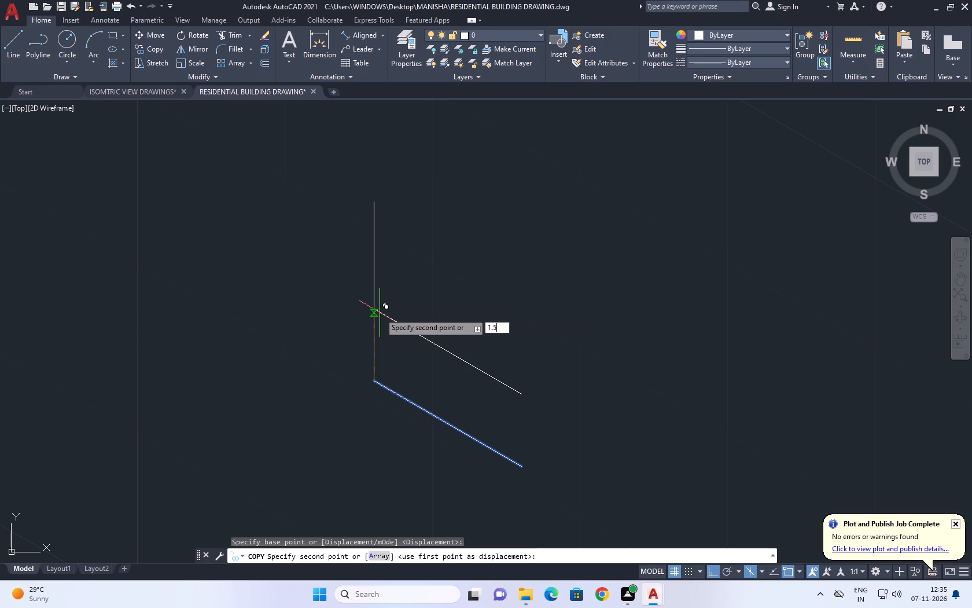
pyautogui.press('BackSpace')
pyautogui.press('2')
pyautogui.press('Return')
pyautogui.rightClick(480, 310)
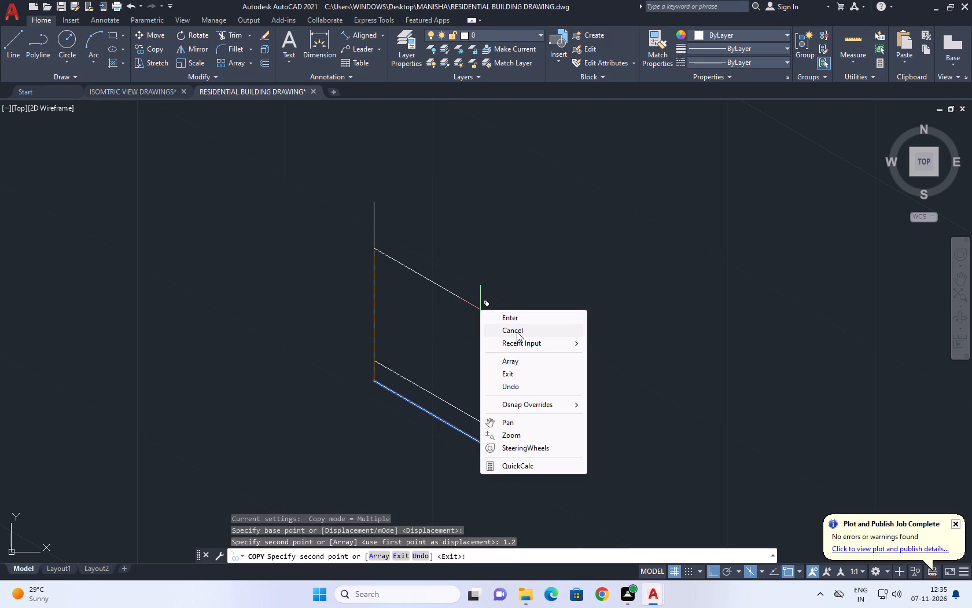
pyautogui.click(519, 334)
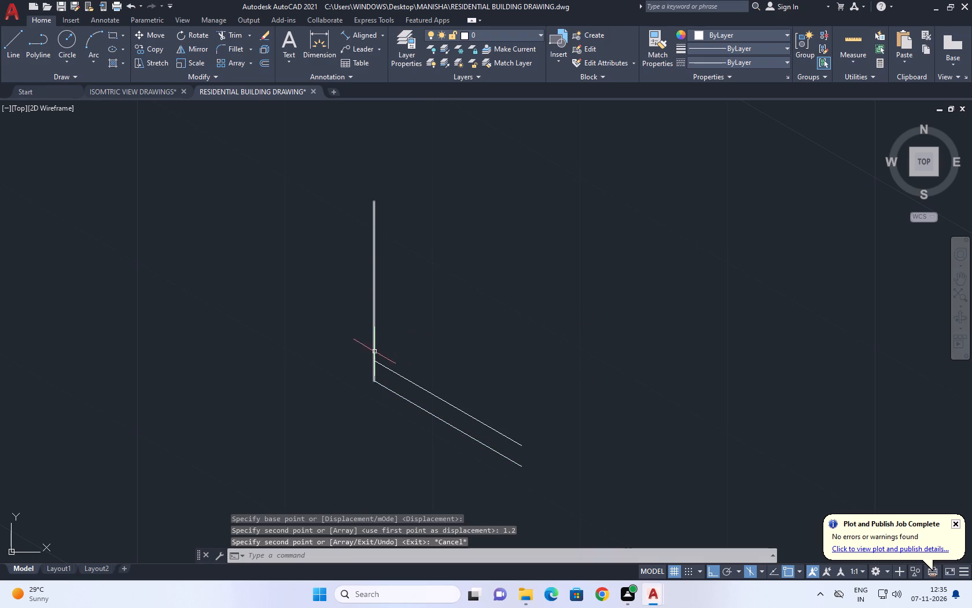
# Copy the 10.5-unit vertical line 0.226 units along the sloping base line.
pyautogui.click(374, 343)
pyautogui.click(146, 47)
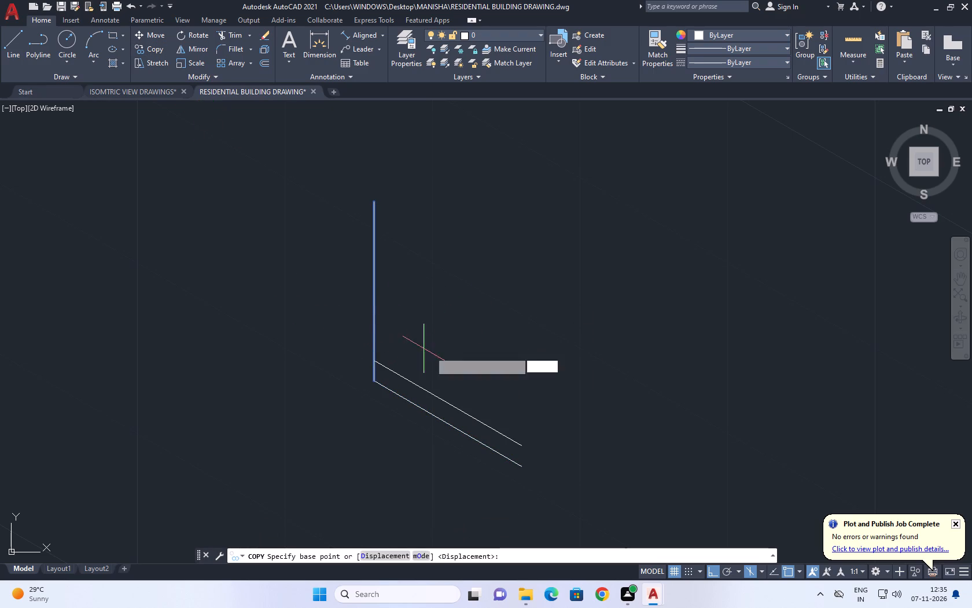
pyautogui.scroll(1, 494, 453)
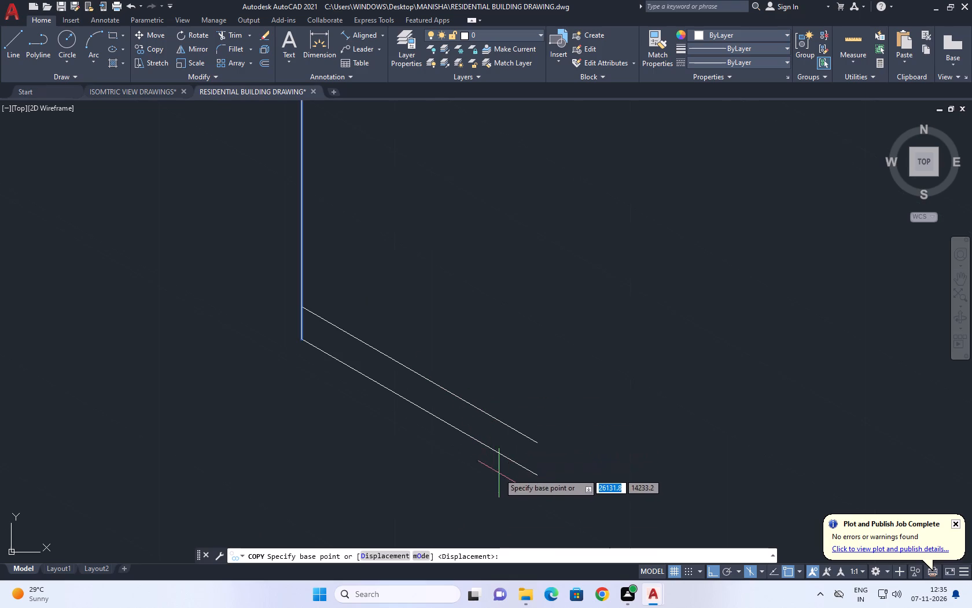
pyautogui.click(300, 334)
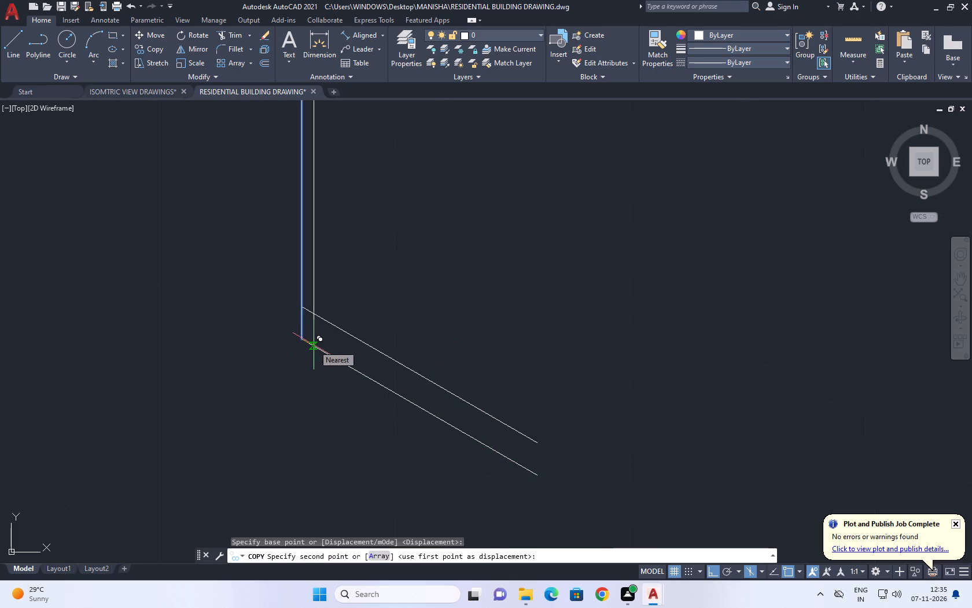
pyautogui.write('0.226')
pyautogui.press('Return')
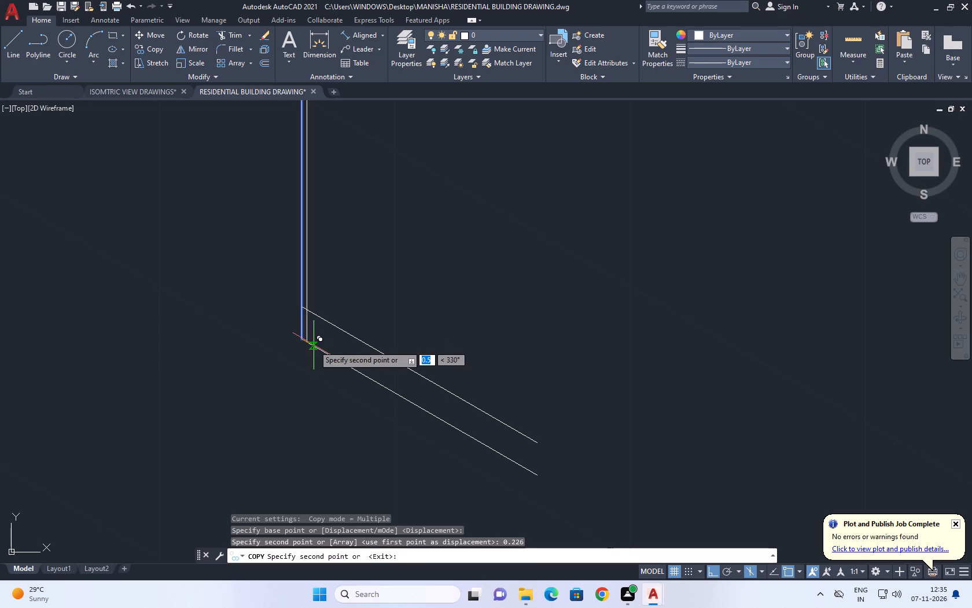
pyautogui.rightClick(447, 276)
pyautogui.click(467, 299)
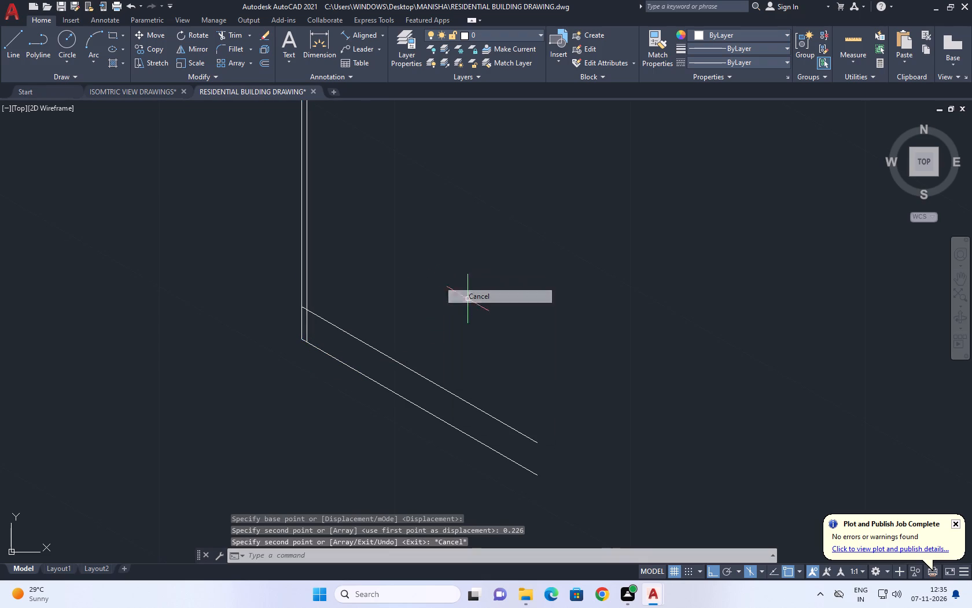
# Trim the copied vertical line above the upper sloping line, keeping the short piece between the two sloping lines.
pyautogui.click(232, 37)
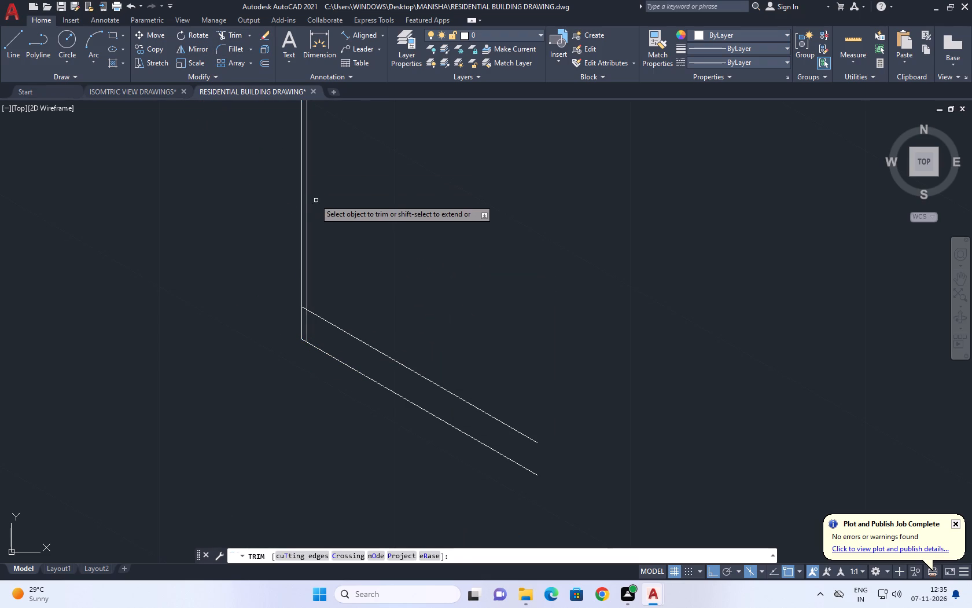
pyautogui.click(305, 189)
pyautogui.rightClick(328, 207)
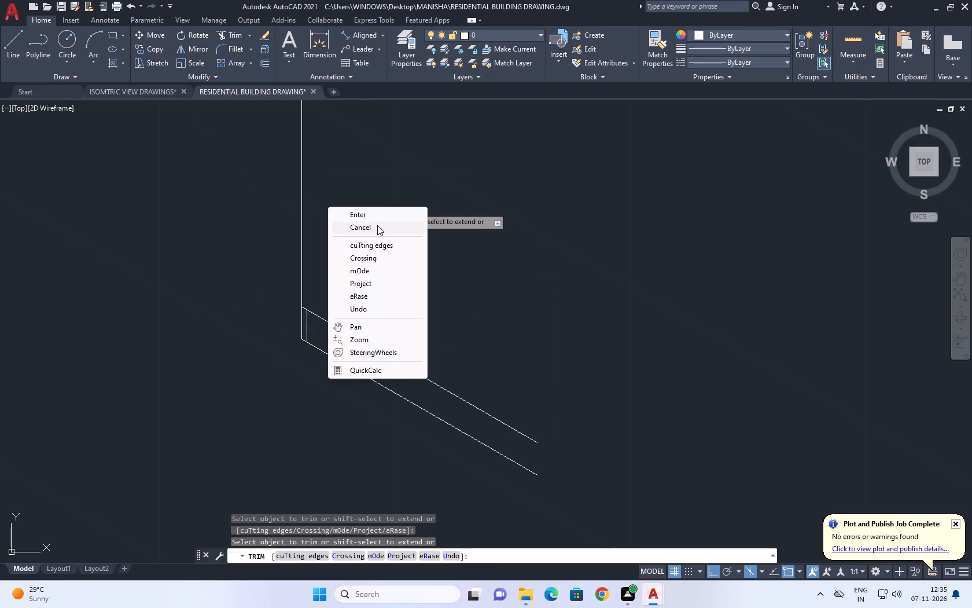
pyautogui.click(377, 225)
# Copy the upper sloping line 0.226 units back along the 30° direction of the top isoplane.
pyautogui.scroll(2, 337, 339)
pyautogui.click(365, 320)
pyautogui.click(337, 344)
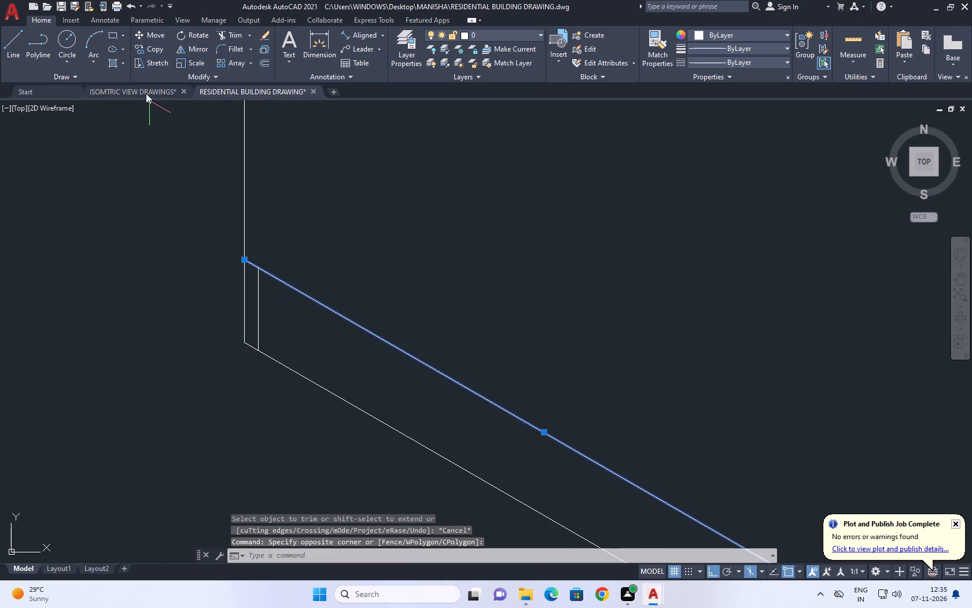
pyautogui.click(156, 53)
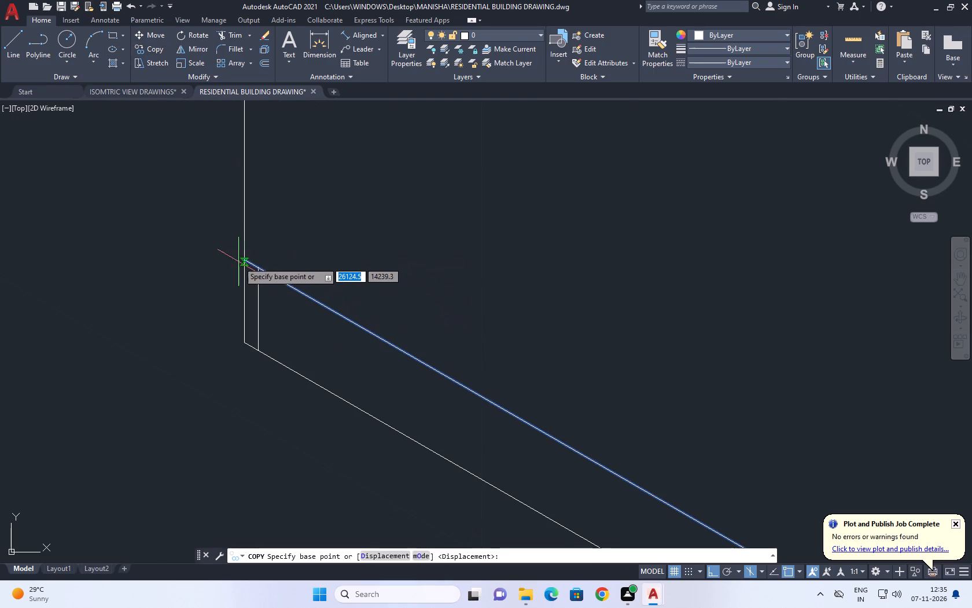
pyautogui.click(245, 261)
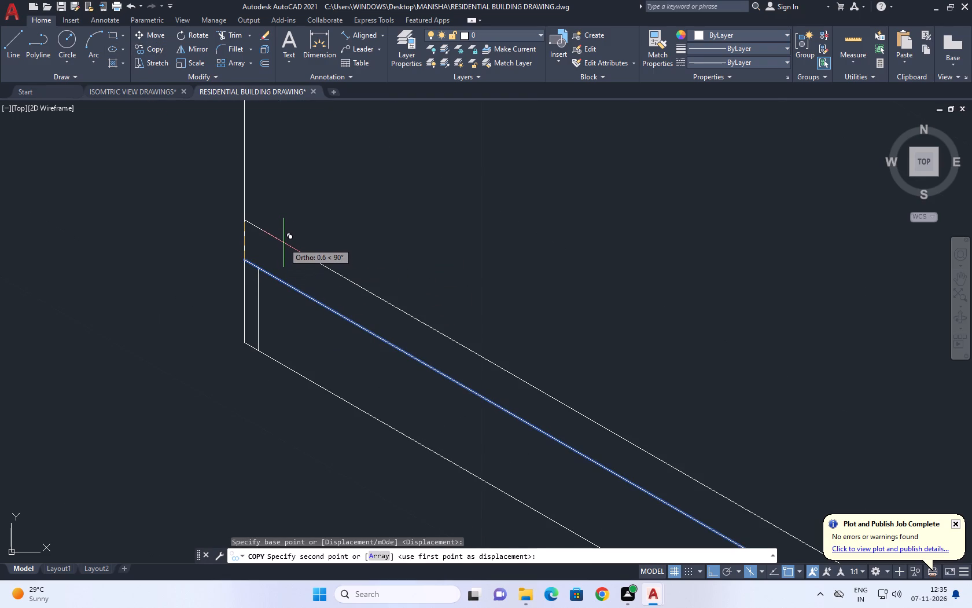
pyautogui.press('F5')
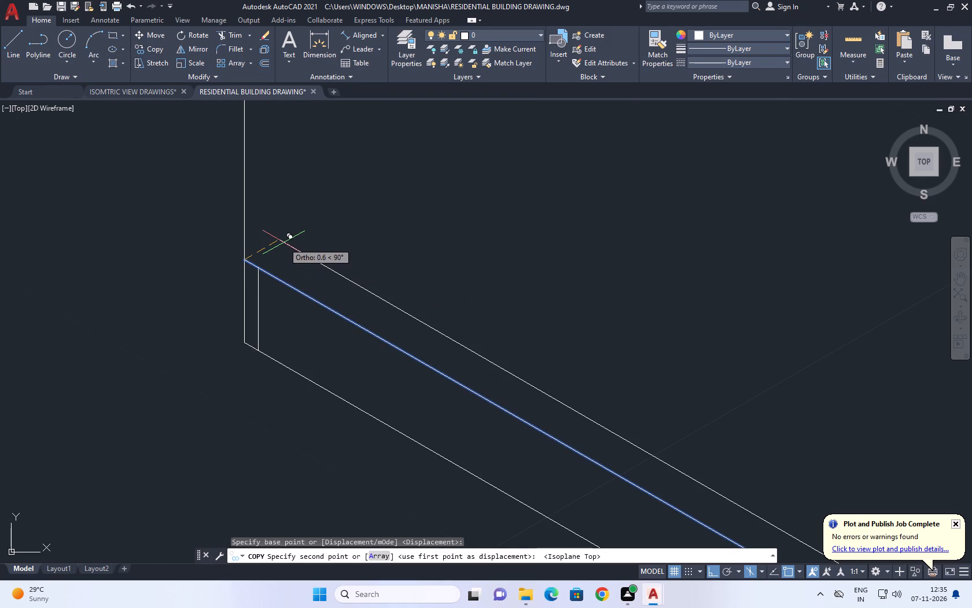
pyautogui.press('0')
pyautogui.write('.226')
pyautogui.press('Return')
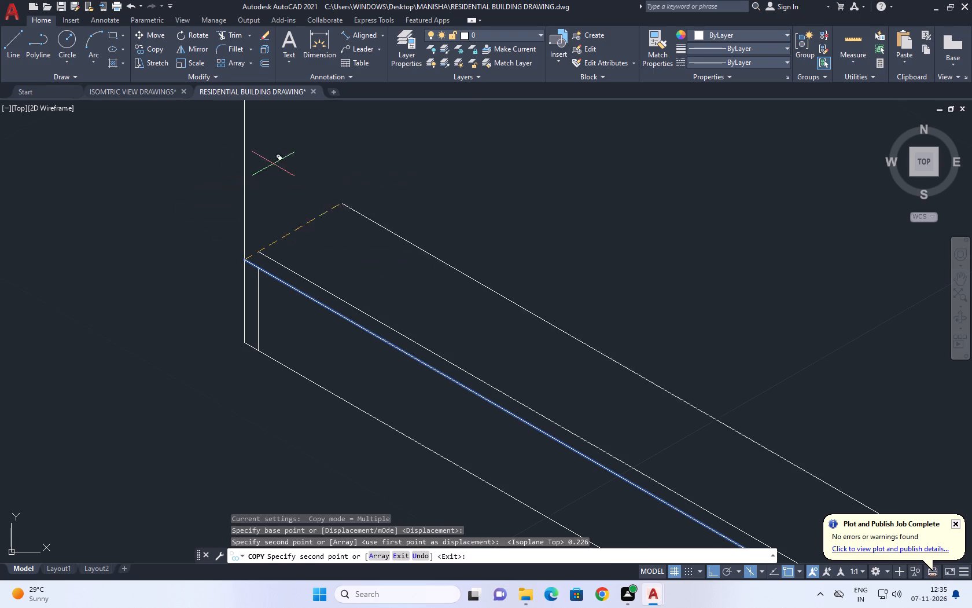
pyautogui.rightClick(297, 206)
pyautogui.click(354, 228)
# Draw a short line joining the upper ends of the two parallel upper sloping lines to close the wall thickness.
pyautogui.click(6, 38)
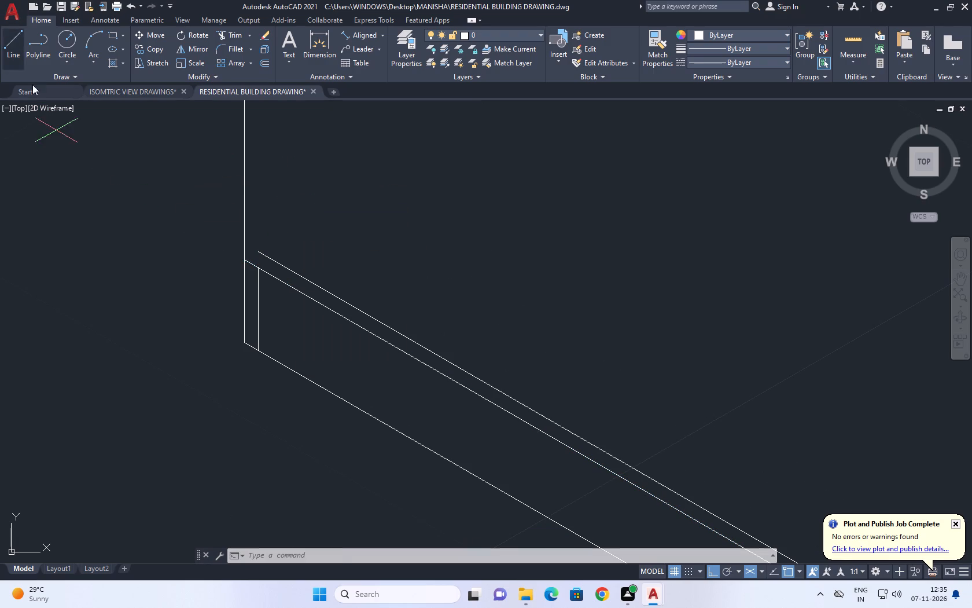
pyautogui.click(244, 262)
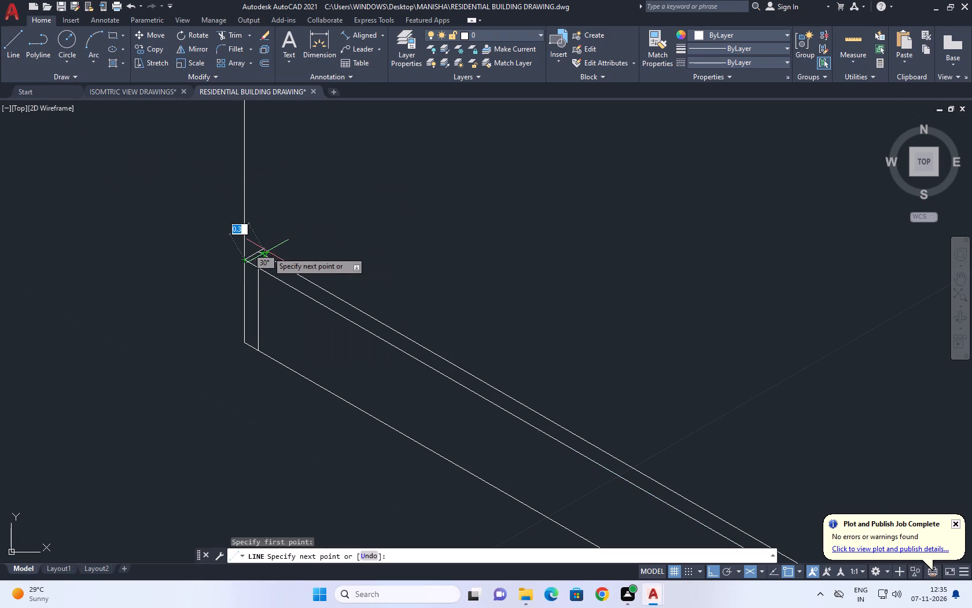
pyautogui.click(258, 252)
pyautogui.moveTo(311, 205); pyautogui.dragTo(318, 217, button='right')
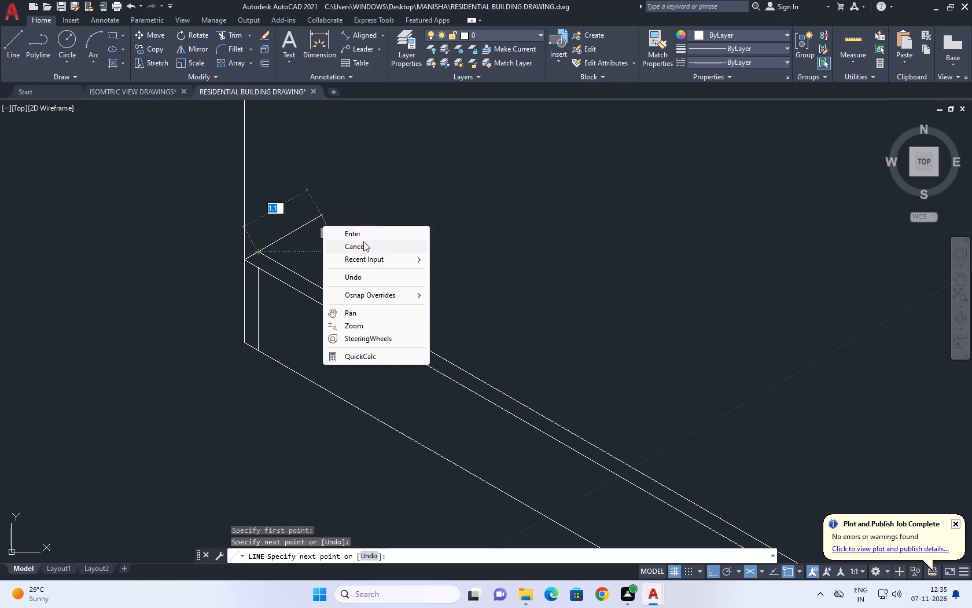
pyautogui.click(364, 241)
# Copy the tall vertical line from the wall's front top corner to the far end of the short thickness line.
pyautogui.scroll(-2, 327, 329)
pyautogui.moveTo(325, 197); pyautogui.dragTo(340, 339, button='middle')
pyautogui.click(314, 285)
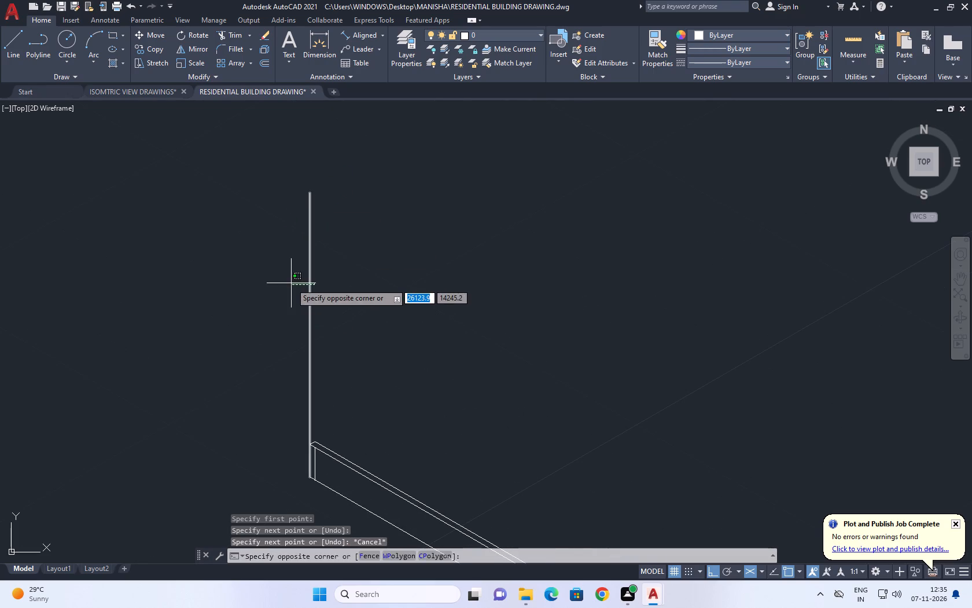
pyautogui.click(291, 283)
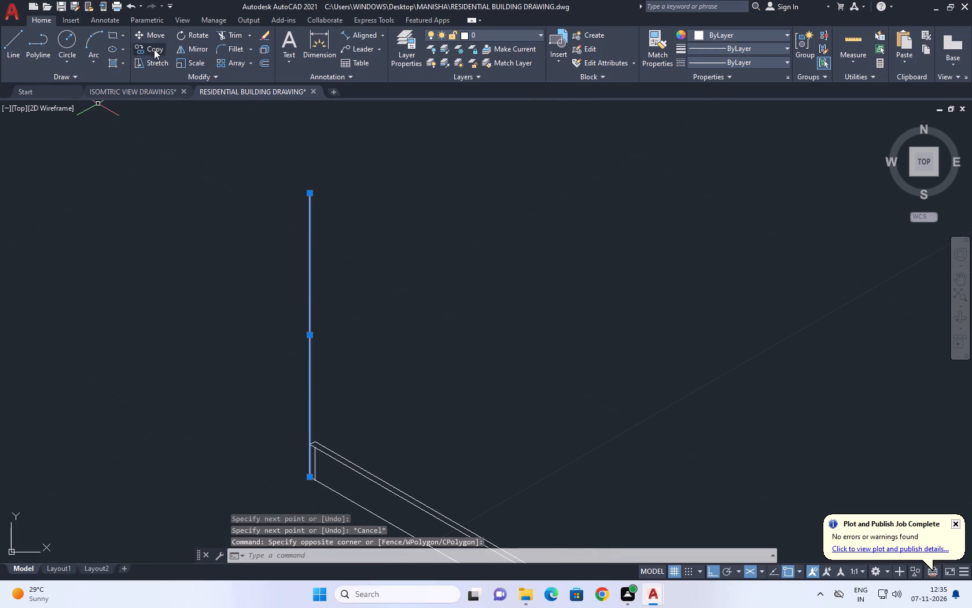
pyautogui.click(154, 49)
pyautogui.scroll(3, 310, 450)
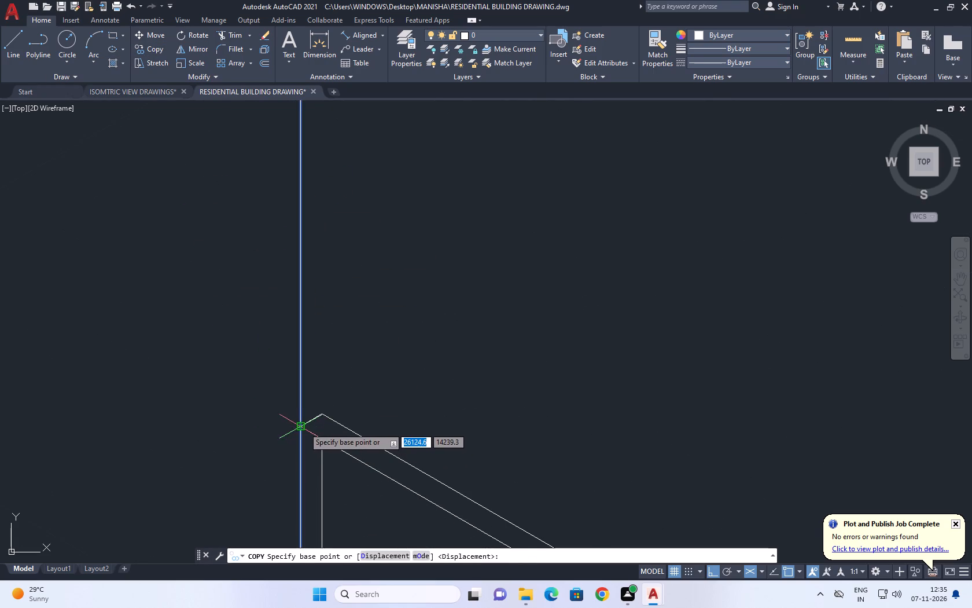
pyautogui.click(301, 427)
pyautogui.click(327, 414)
pyautogui.moveTo(387, 311); pyautogui.dragTo(386, 320, button='right')
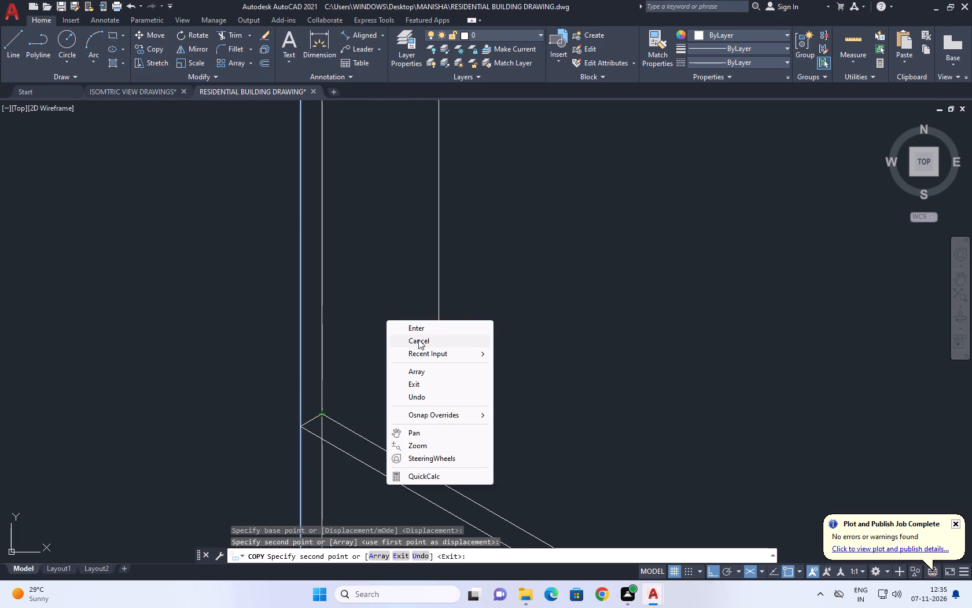
pyautogui.click(443, 339)
pyautogui.scroll(-3, 388, 335)
pyautogui.moveTo(401, 210); pyautogui.dragTo(419, 323, button='middle')
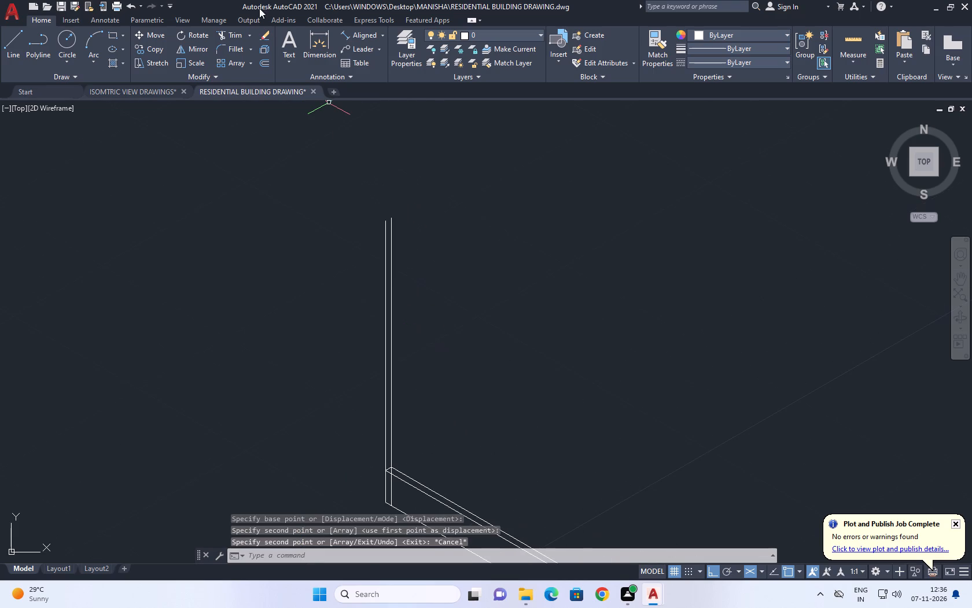
# Draw a short line at 30° across both tall verticals, starting on the front vertical well above the low wall.
pyautogui.click(16, 46)
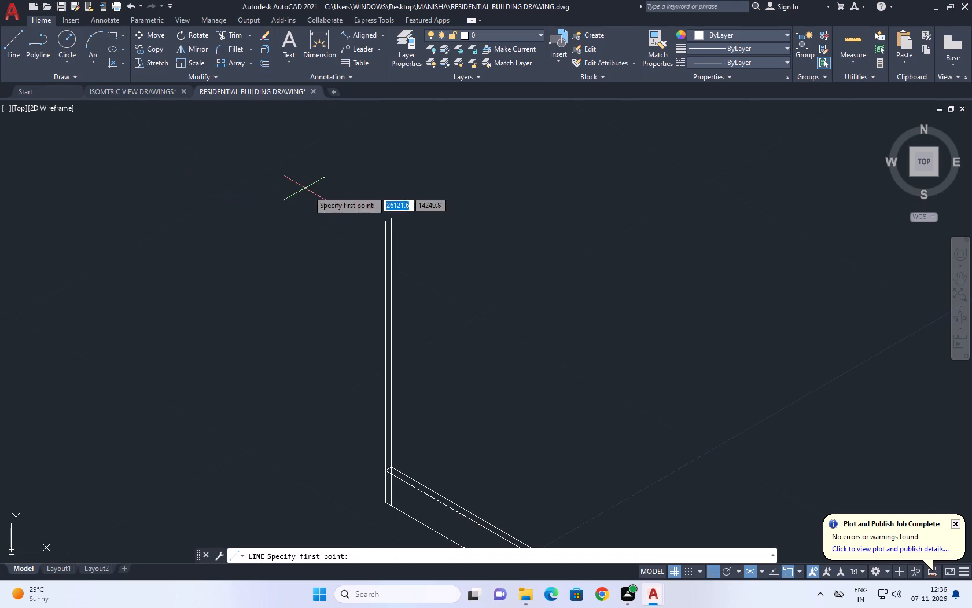
pyautogui.moveTo(311, 193); pyautogui.dragTo(288, 197, button='middle')
pyautogui.scroll(1, 369, 380)
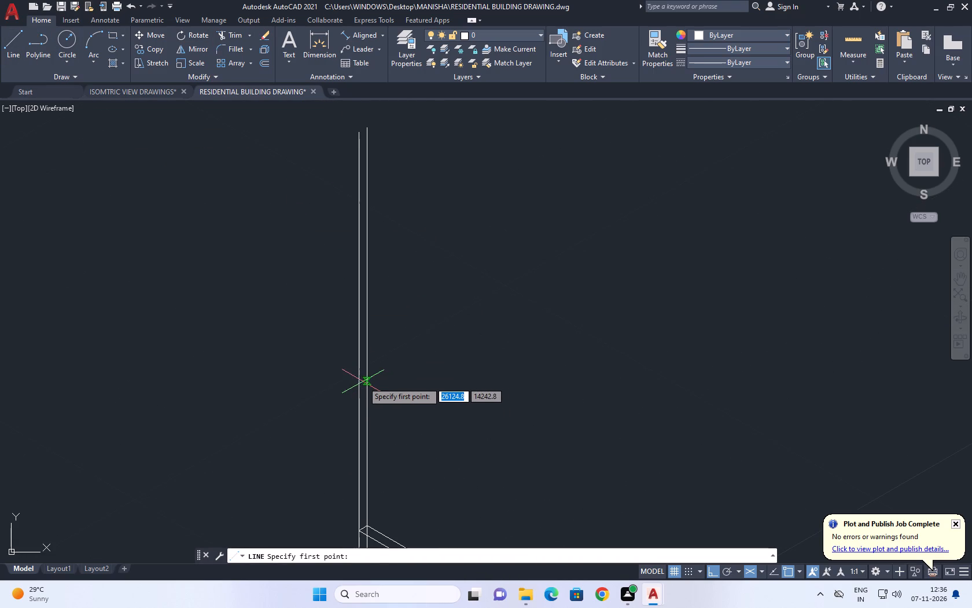
pyautogui.click(359, 385)
pyautogui.moveTo(396, 364); pyautogui.dragTo(391, 369)
pyautogui.moveTo(417, 345); pyautogui.dragTo(419, 359, button='right')
pyautogui.moveTo(444, 380); pyautogui.dragTo(451, 390)
pyautogui.click(446, 376)
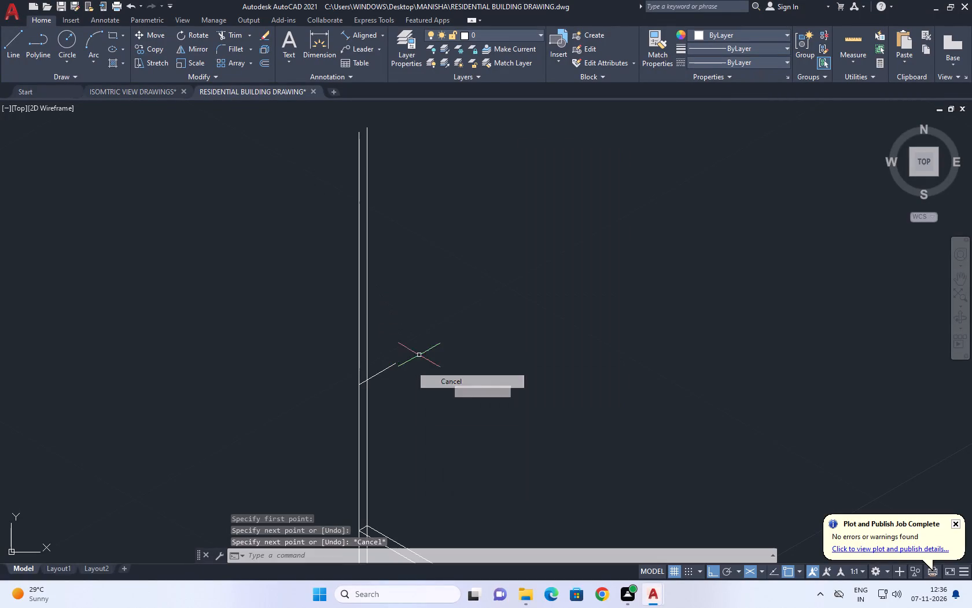
# Trim both tall verticals above the short 30° line and the line's overhang past the back vertical.
pyautogui.click(232, 38)
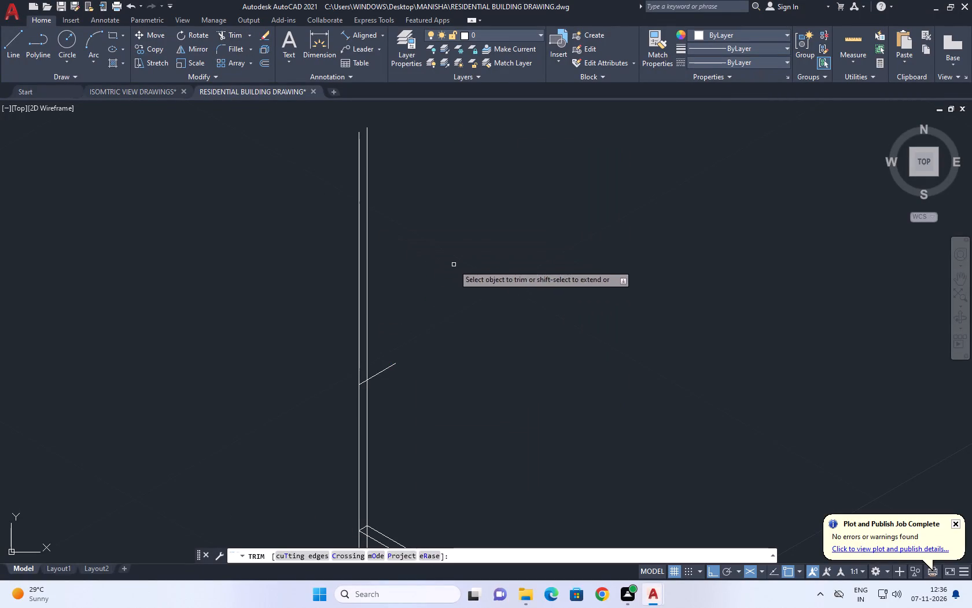
pyautogui.moveTo(455, 262); pyautogui.dragTo(426, 263)
pyautogui.click(303, 322)
pyautogui.scroll(3, 403, 424)
pyautogui.click(321, 215)
pyautogui.moveTo(288, 188); pyautogui.dragTo(294, 203)
pyautogui.rightClick(347, 232)
pyautogui.click(391, 253)
pyautogui.scroll(-5, 365, 232)
pyautogui.scroll(3, 389, 364)
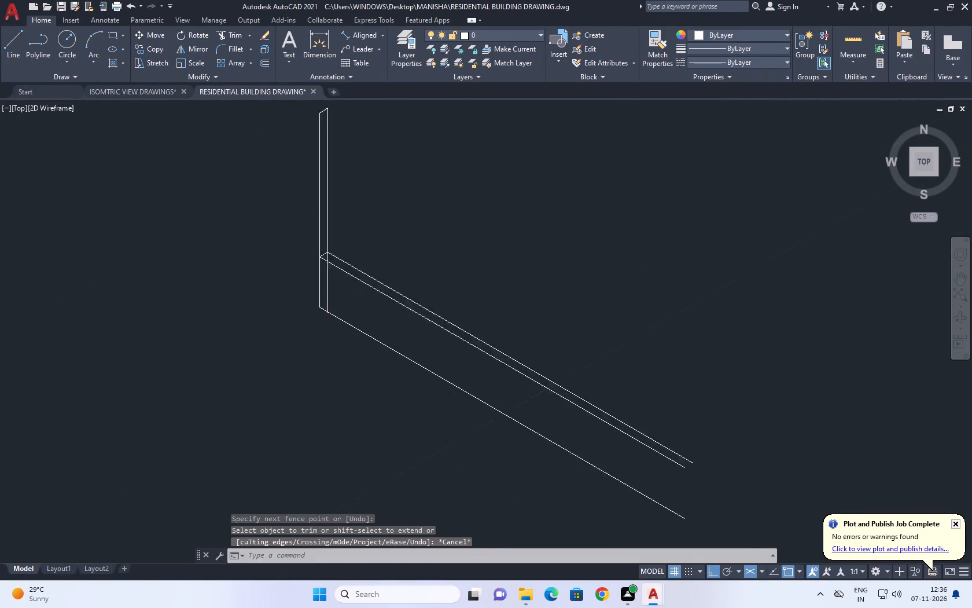
# Trim the back vertical below the wall's upper back edge so that no part crosses the low wall.
pyautogui.moveTo(318, 208); pyautogui.dragTo(332, 270, button='middle')
pyautogui.scroll(1, 275, 119)
pyautogui.click(238, 35)
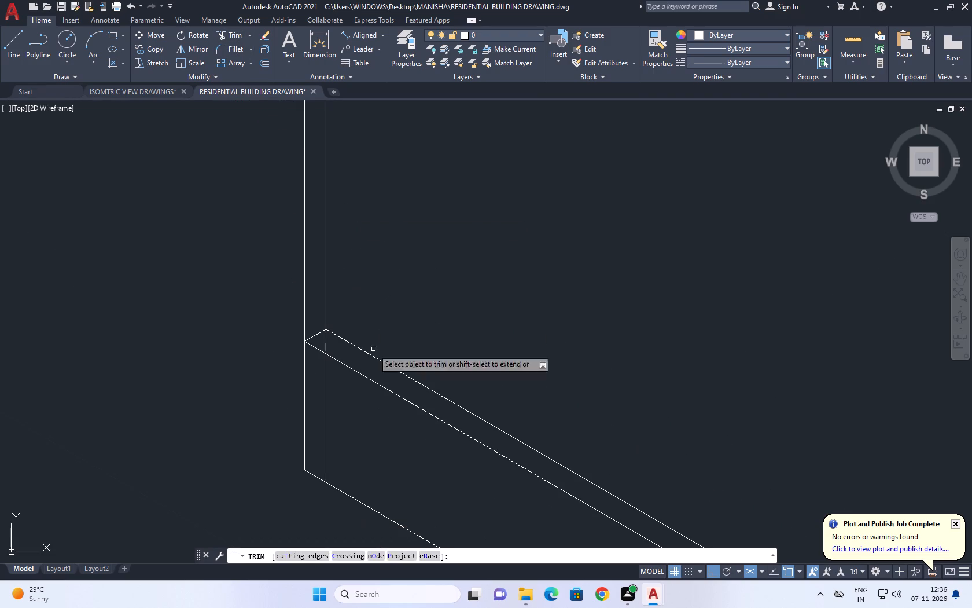
pyautogui.click(341, 396)
pyautogui.click(322, 402)
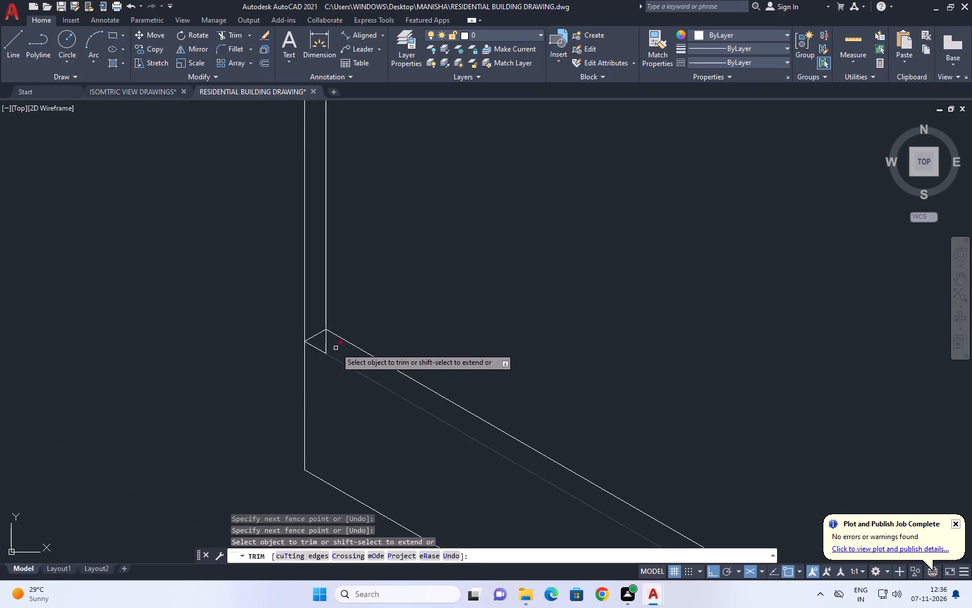
pyautogui.click(336, 346)
pyautogui.click(322, 342)
pyautogui.rightClick(388, 233)
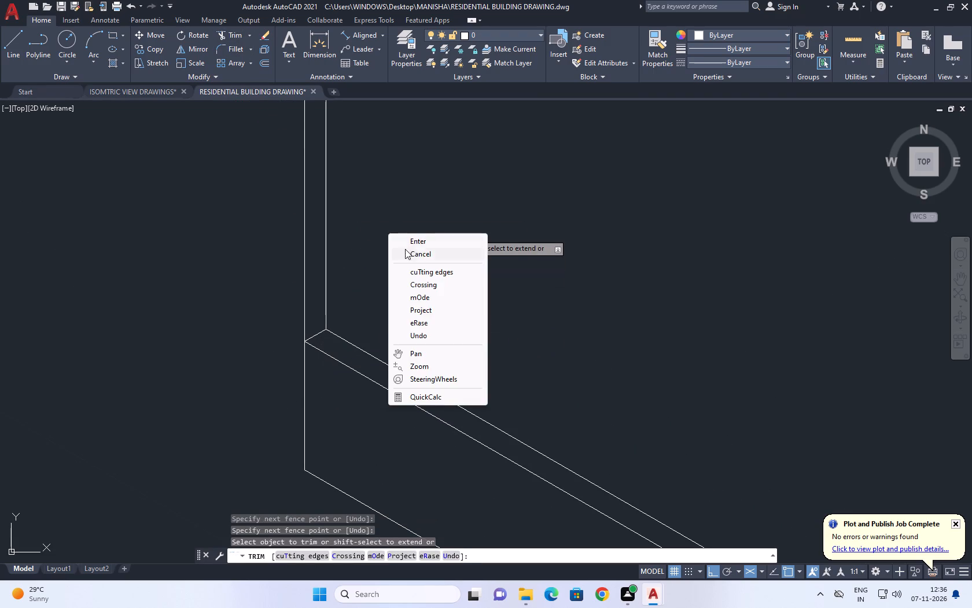
pyautogui.click(418, 252)
pyautogui.scroll(-3, 267, 289)
pyautogui.moveTo(400, 251); pyautogui.dragTo(402, 298, button='middle')
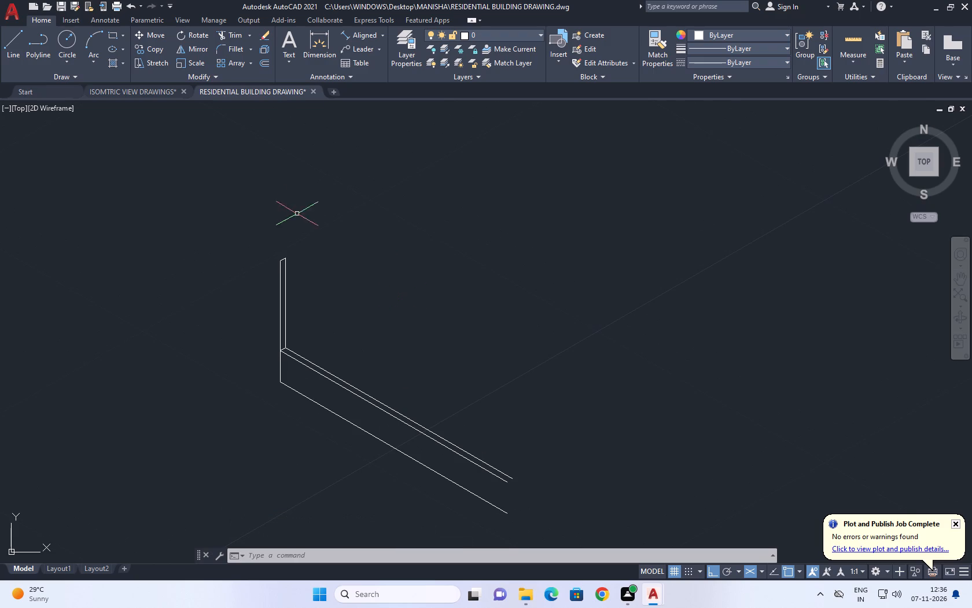
# Draw the low wall's open end face: join the upper edges, go down to the base, 0.226 along 30°, and up to the back edge.
pyautogui.click(8, 54)
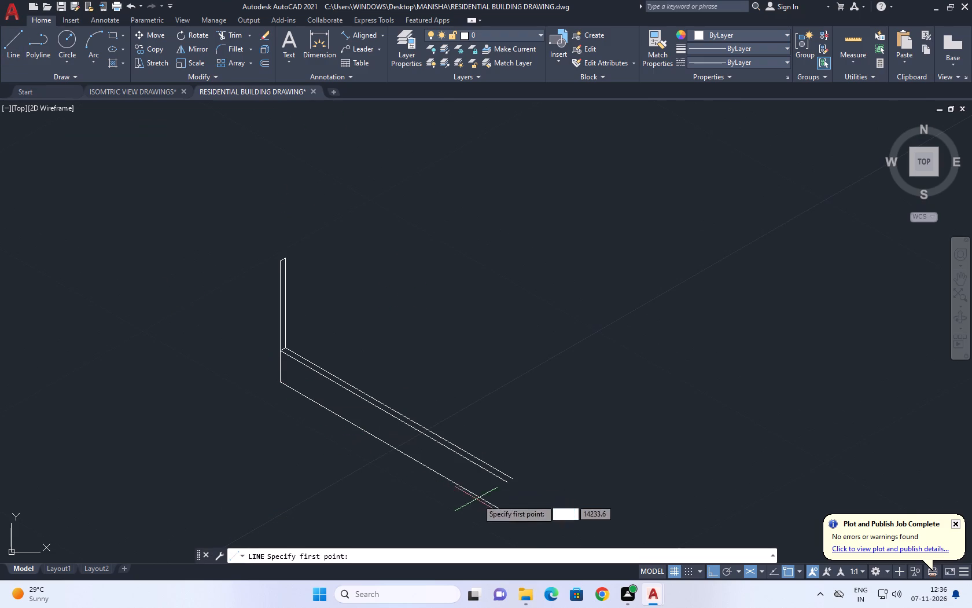
pyautogui.scroll(3, 514, 485)
pyautogui.click(507, 471)
pyautogui.click(483, 485)
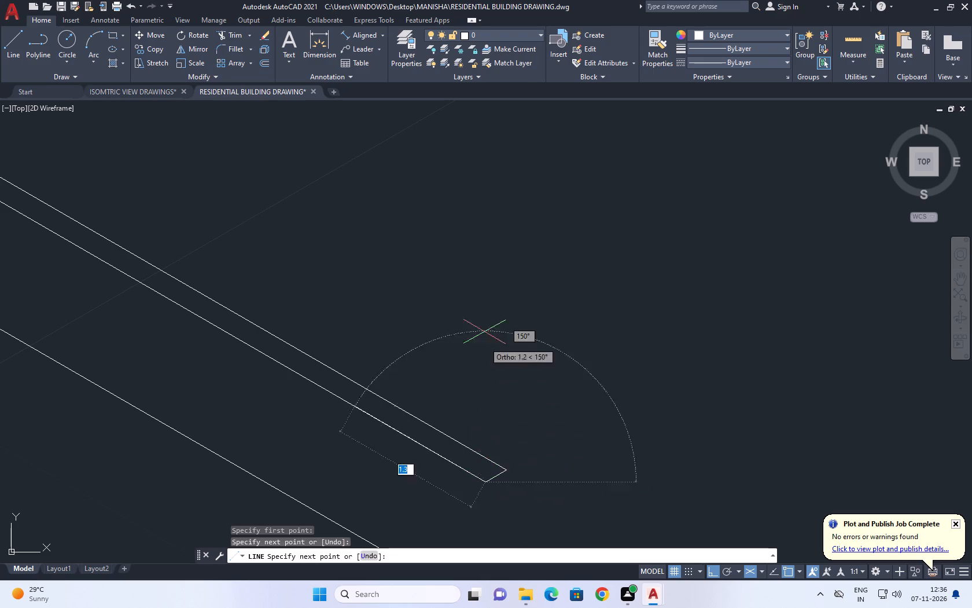
pyautogui.scroll(-2, 484, 324)
pyautogui.click(481, 442)
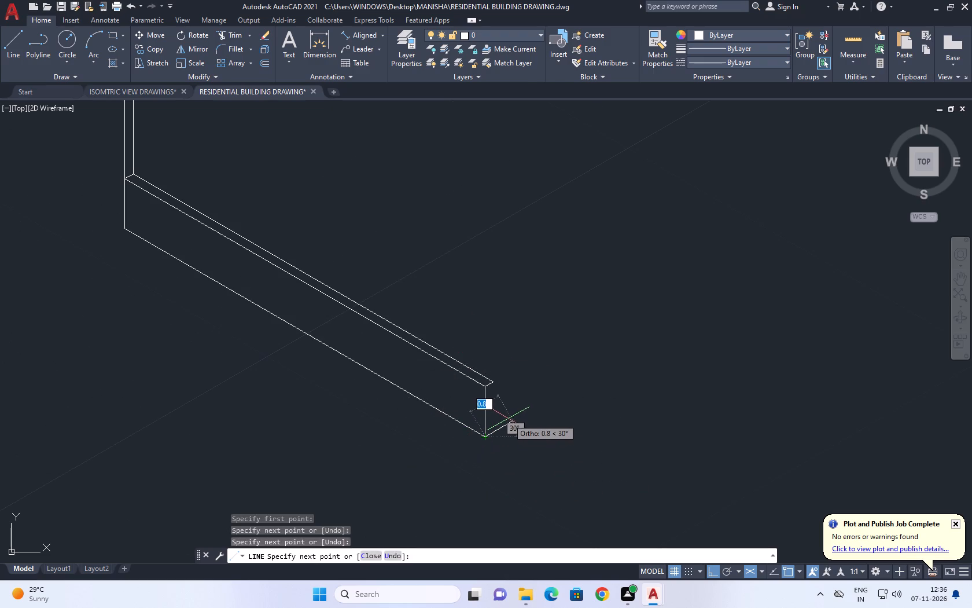
pyautogui.write('0.226')
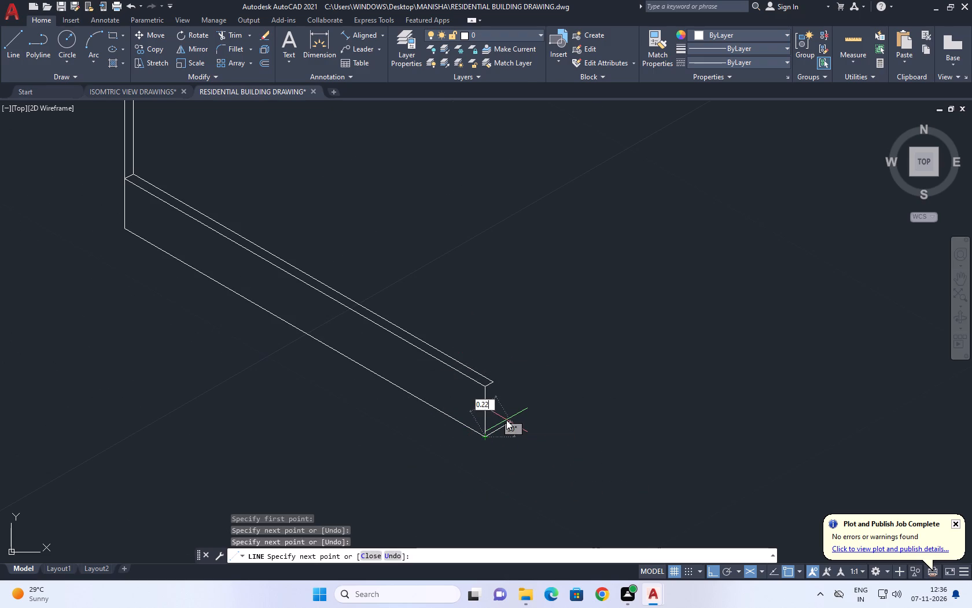
pyautogui.press('Return')
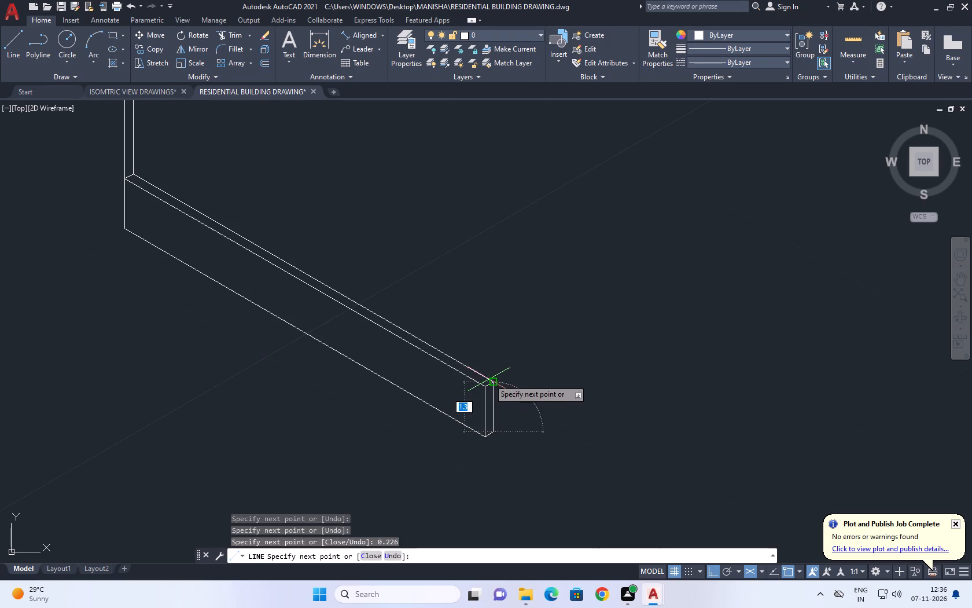
pyautogui.scroll(3, 490, 378)
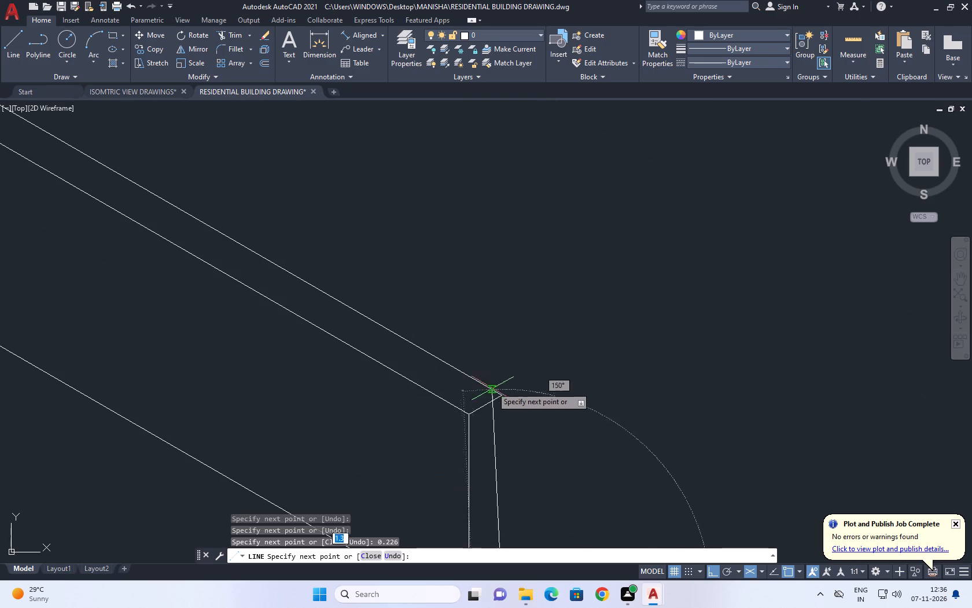
pyautogui.click(502, 398)
pyautogui.rightClick(523, 347)
pyautogui.click(567, 371)
# From the end face's lower back corner, draw 2 along 30°, 1.5 up on the right isoplane, and a parallel line back across the wall top.
pyautogui.scroll(-3, 510, 350)
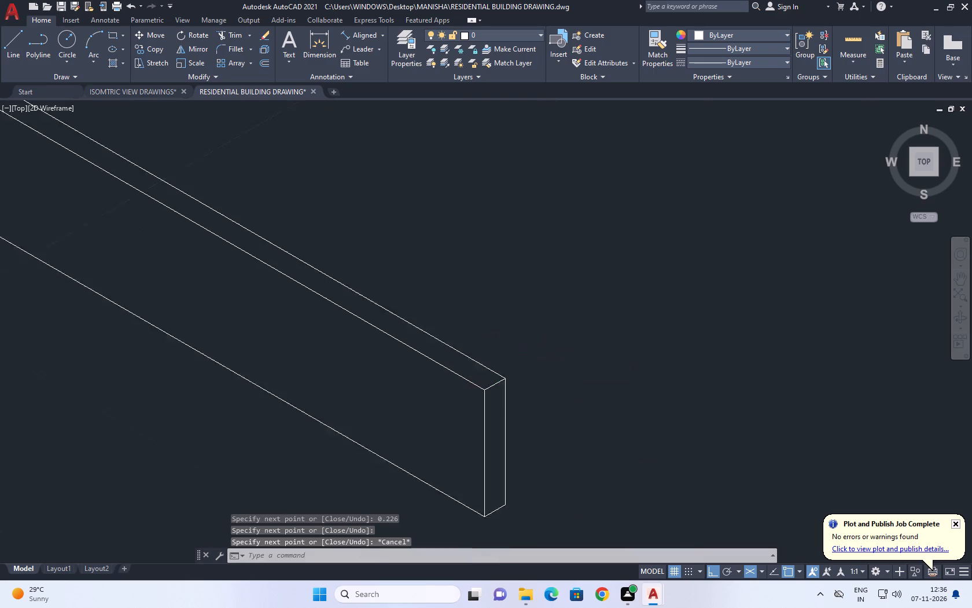
pyautogui.moveTo(616, 342); pyautogui.dragTo(419, 351, button='middle')
pyautogui.rightClick(397, 342)
pyautogui.click(465, 348)
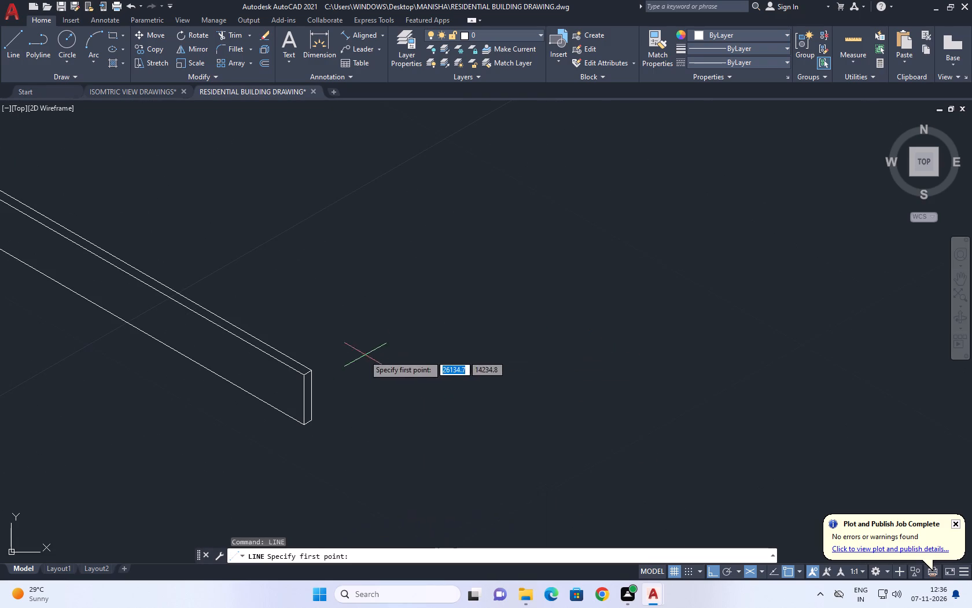
pyautogui.moveTo(346, 378); pyautogui.dragTo(283, 427, button='middle')
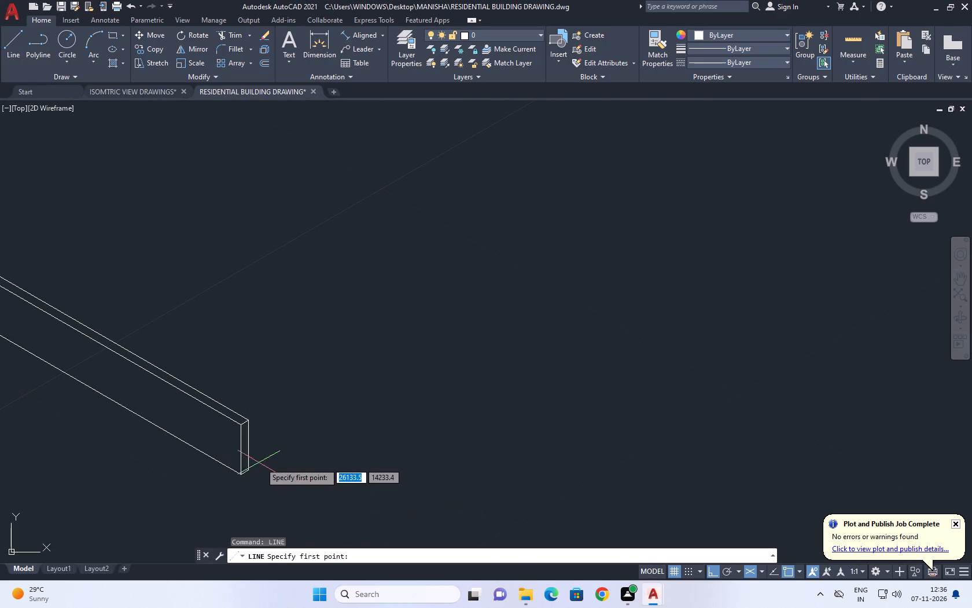
pyautogui.click(247, 467)
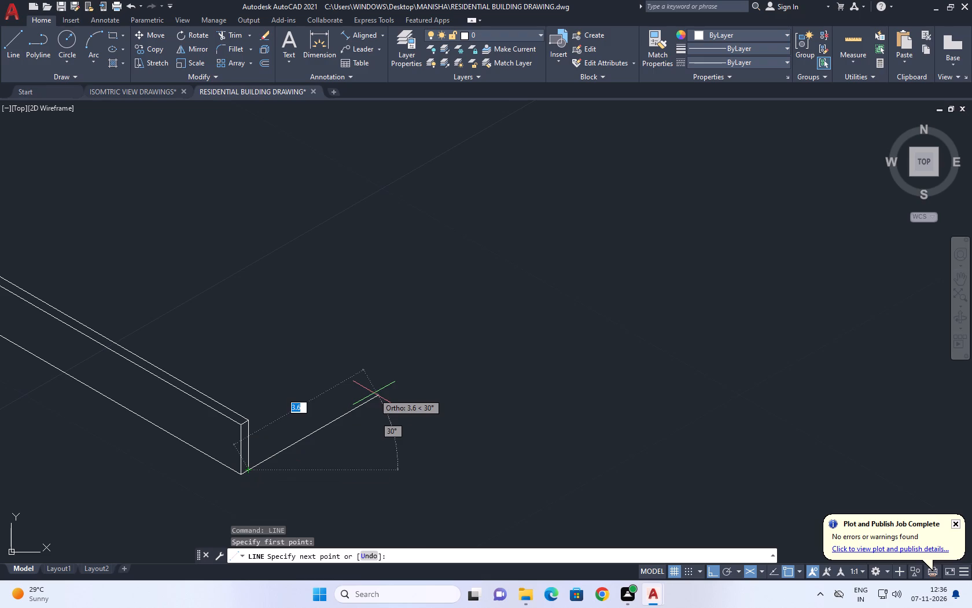
pyautogui.press('2')
pyautogui.press('Return')
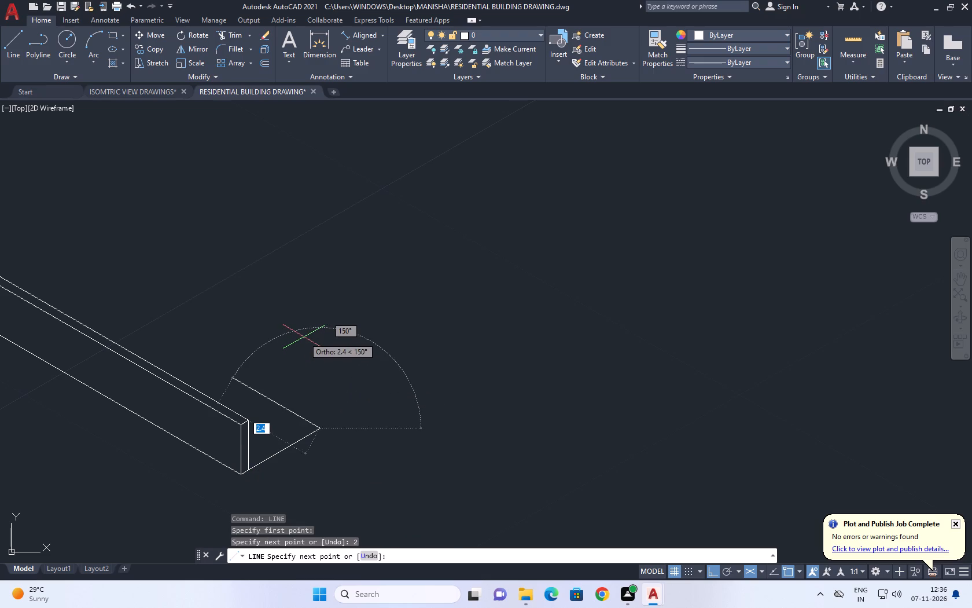
pyautogui.press('F5')
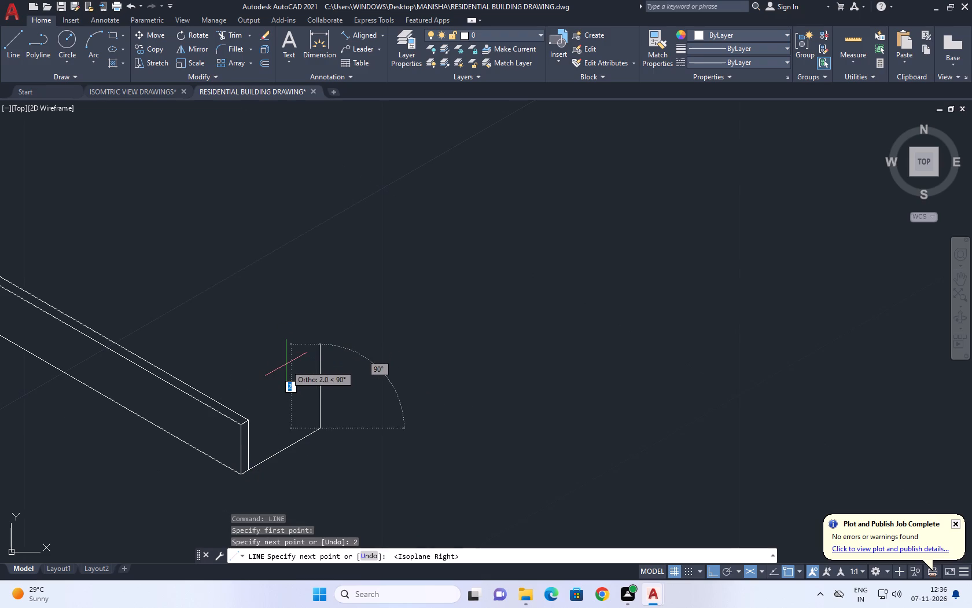
pyautogui.write('1.5')
pyautogui.press('Return')
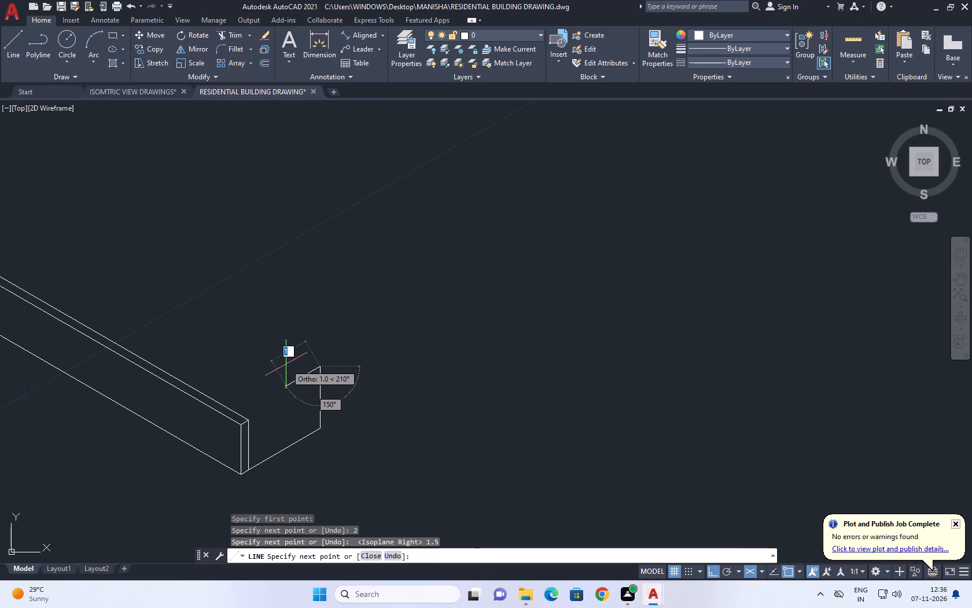
pyautogui.scroll(2, 248, 417)
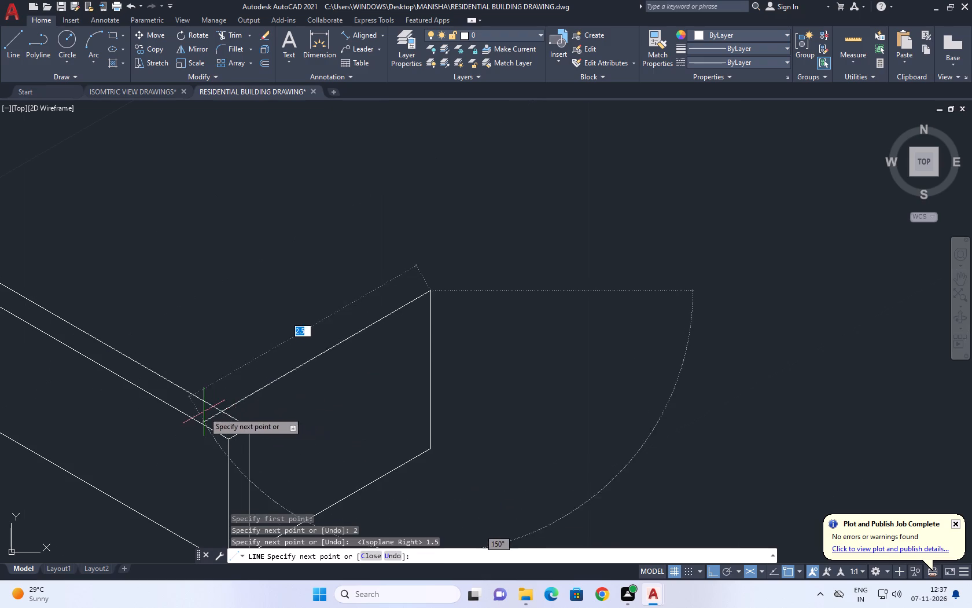
pyautogui.scroll(2, 203, 412)
pyautogui.moveTo(122, 463); pyautogui.dragTo(121, 468)
pyautogui.rightClick(216, 300)
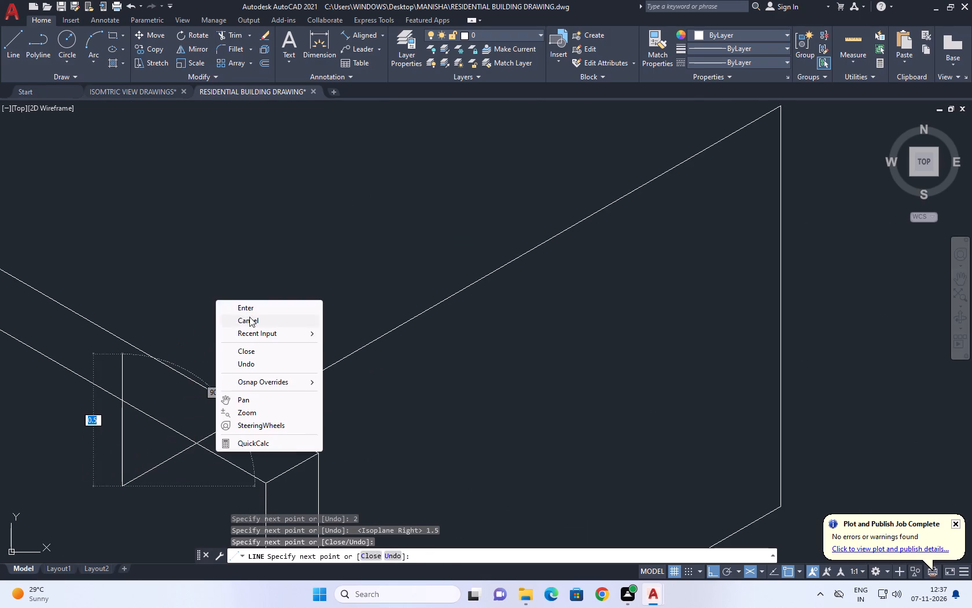
pyautogui.click(249, 317)
# Trim the new upper 30° line where it crosses the low wall's top, ending it at the wall's back upper edge.
pyautogui.rightClick(230, 297)
pyautogui.click(200, 228)
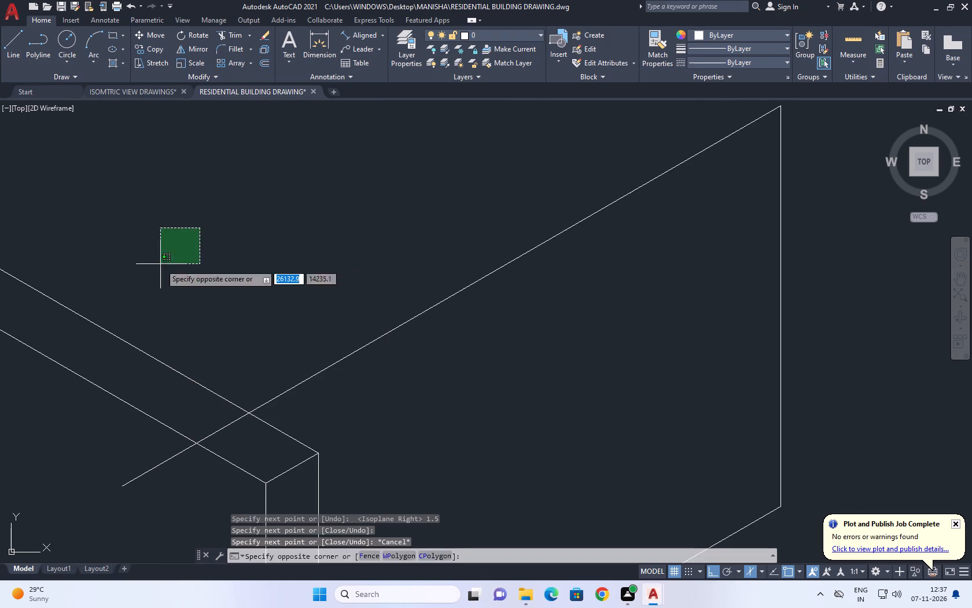
pyautogui.click(159, 265)
pyautogui.moveTo(192, 262); pyautogui.dragTo(273, 213, button='middle')
pyautogui.click(233, 37)
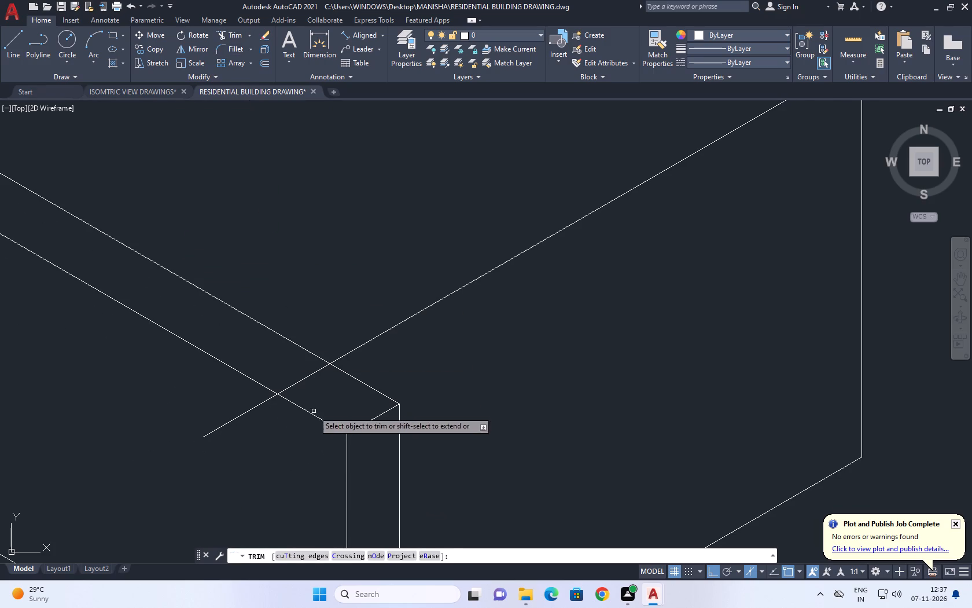
pyautogui.click(312, 379)
pyautogui.click(296, 375)
pyautogui.click(268, 419)
pyautogui.moveTo(215, 392); pyautogui.dragTo(222, 397)
pyautogui.rightClick(327, 296)
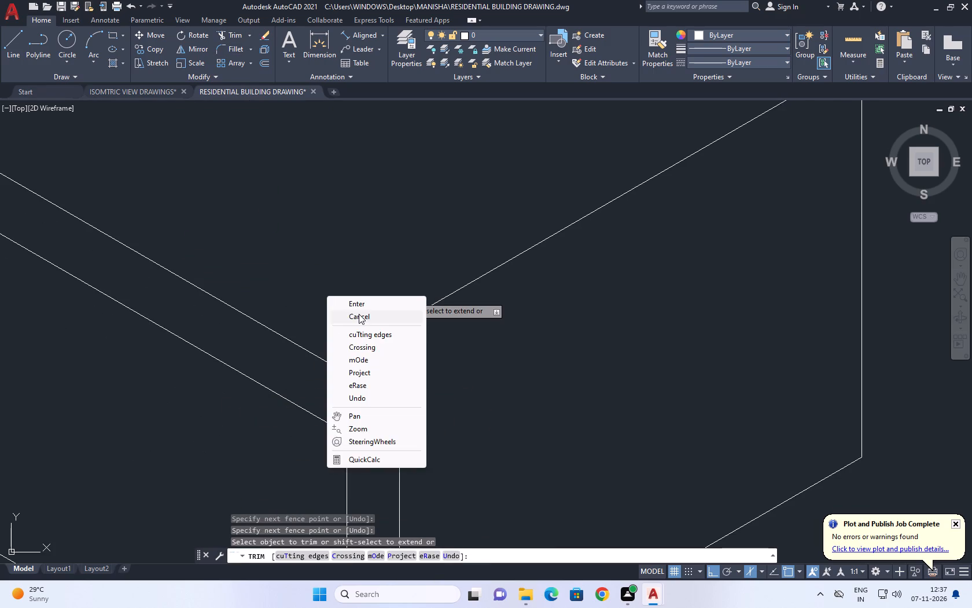
pyautogui.click(359, 314)
# Copy the trimmed upper 30° line from its wall end to the upper back corner of the low wall's end face.
pyautogui.moveTo(469, 332); pyautogui.dragTo(461, 329)
pyautogui.click(381, 284)
pyautogui.click(146, 47)
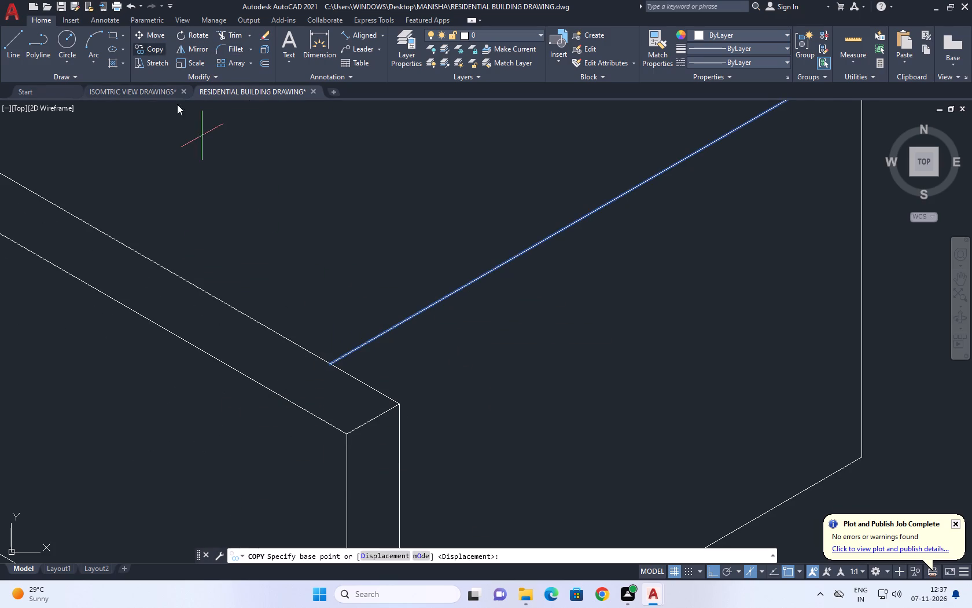
pyautogui.click(332, 364)
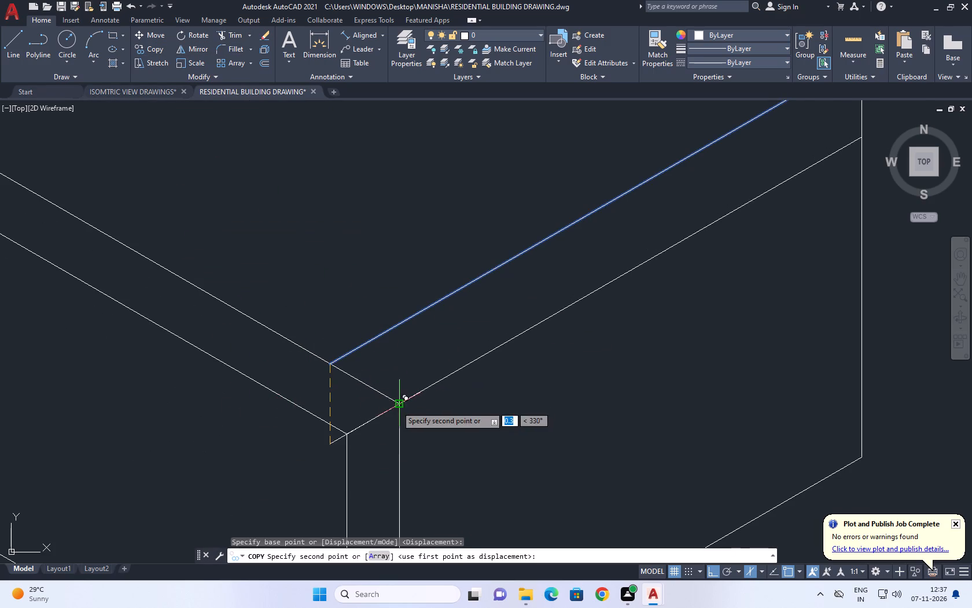
pyautogui.click(396, 406)
pyautogui.rightClick(359, 298)
pyautogui.click(401, 314)
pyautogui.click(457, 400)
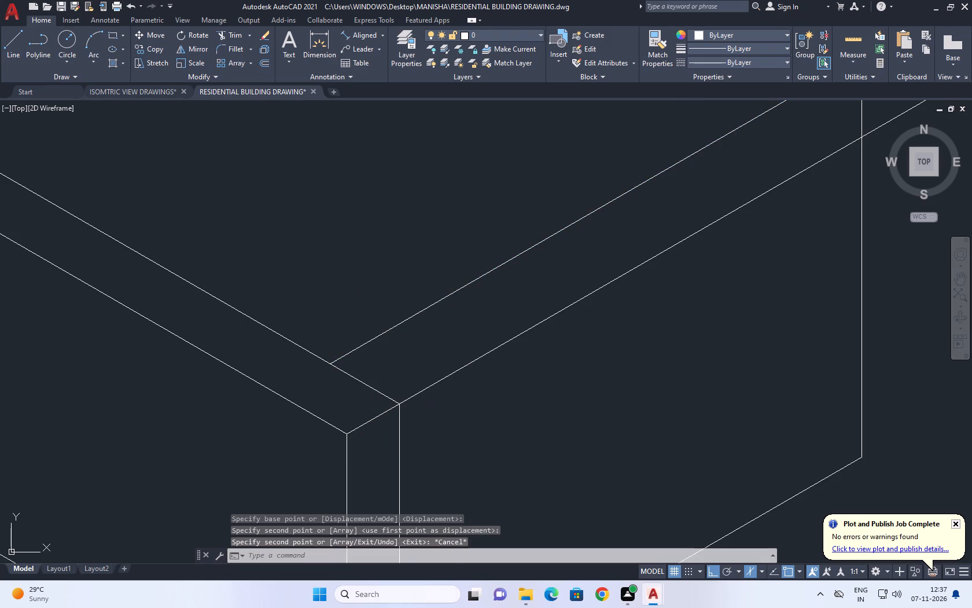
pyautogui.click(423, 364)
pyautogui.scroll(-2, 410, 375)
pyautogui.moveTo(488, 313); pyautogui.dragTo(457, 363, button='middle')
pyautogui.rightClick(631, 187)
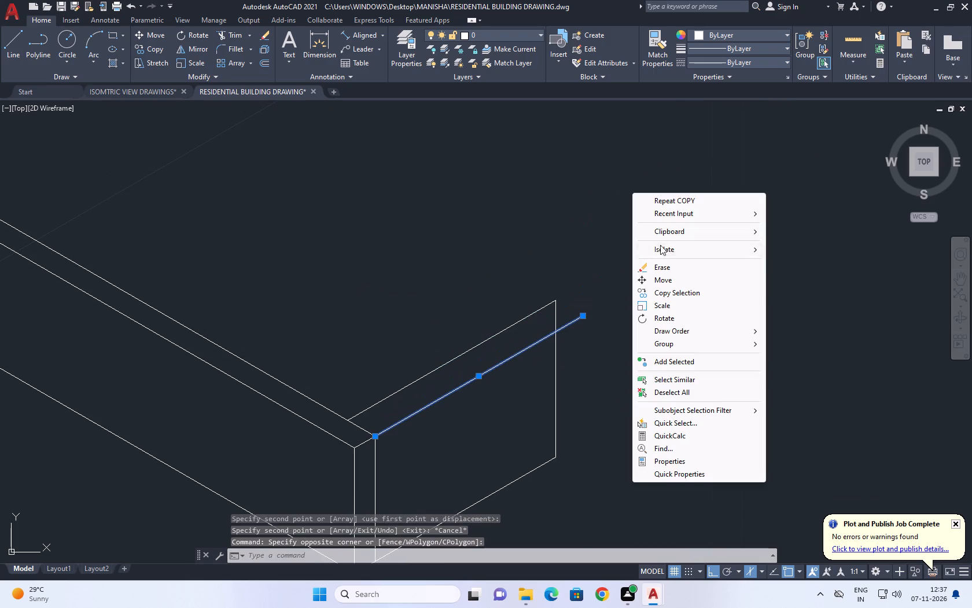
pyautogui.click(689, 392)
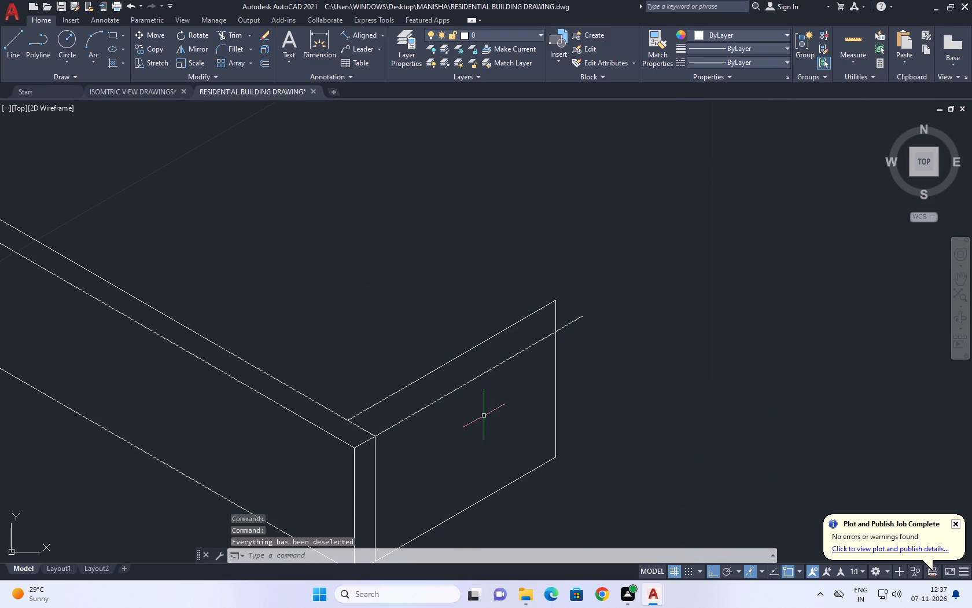
# From the far end of the copied upper 30° line, draw 1.5 straight down and 2 back along 210°.
pyautogui.moveTo(499, 369); pyautogui.dragTo(495, 226, button='middle')
pyautogui.moveTo(605, 217); pyautogui.dragTo(602, 251, button='middle')
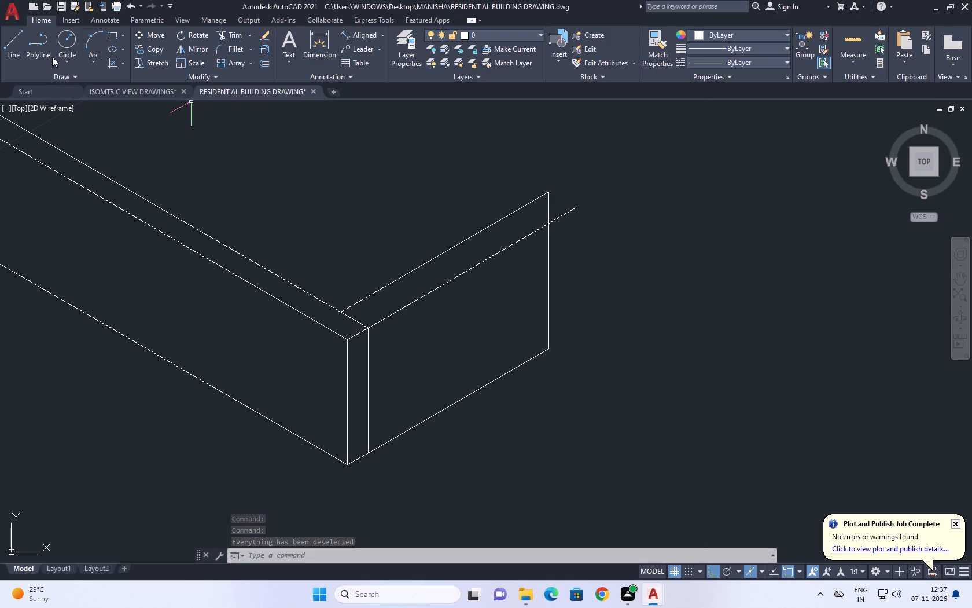
pyautogui.click(14, 42)
pyautogui.click(577, 207)
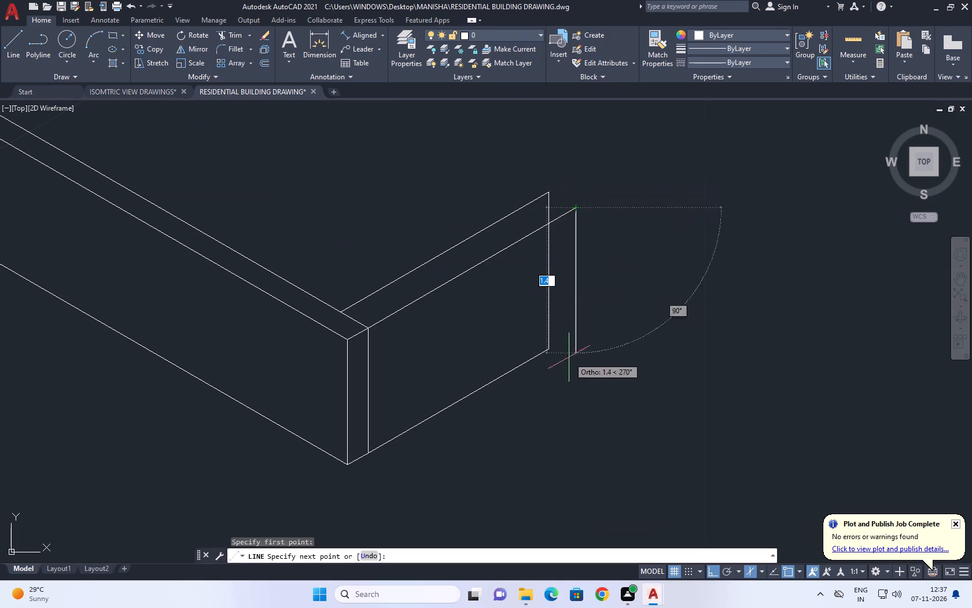
pyautogui.write('1.5')
pyautogui.press('Return')
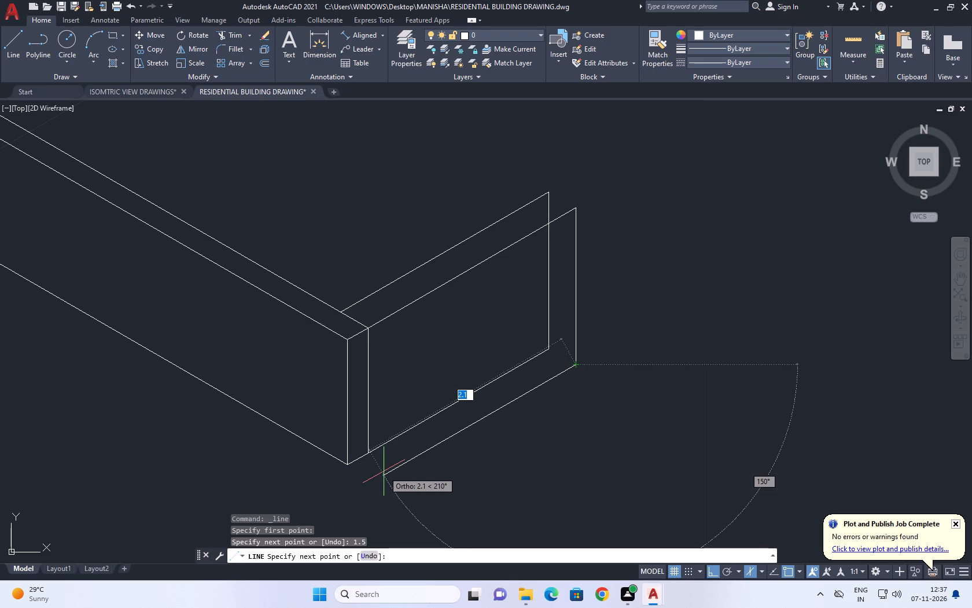
pyautogui.press('2')
pyautogui.press('Return')
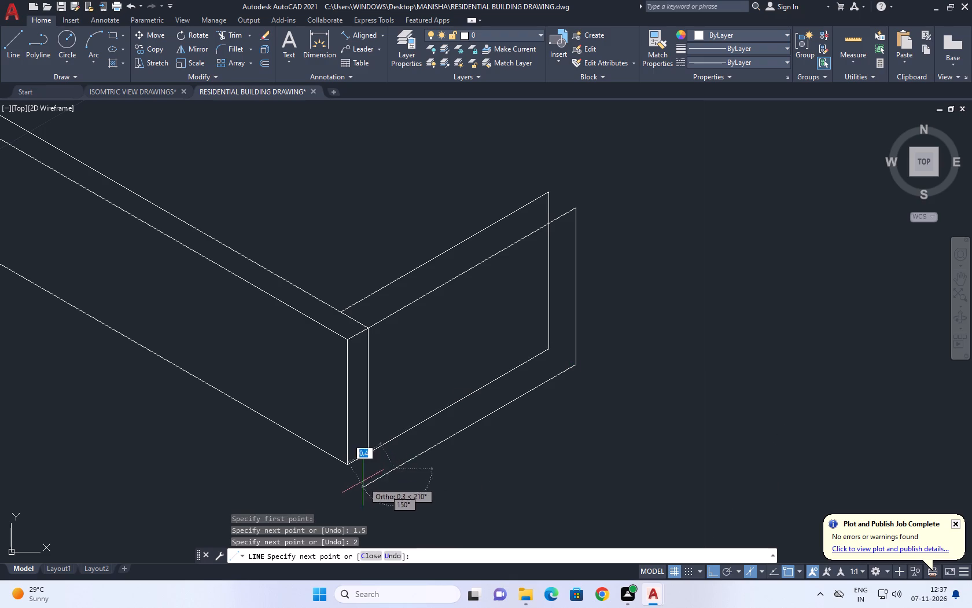
pyautogui.rightClick(414, 478)
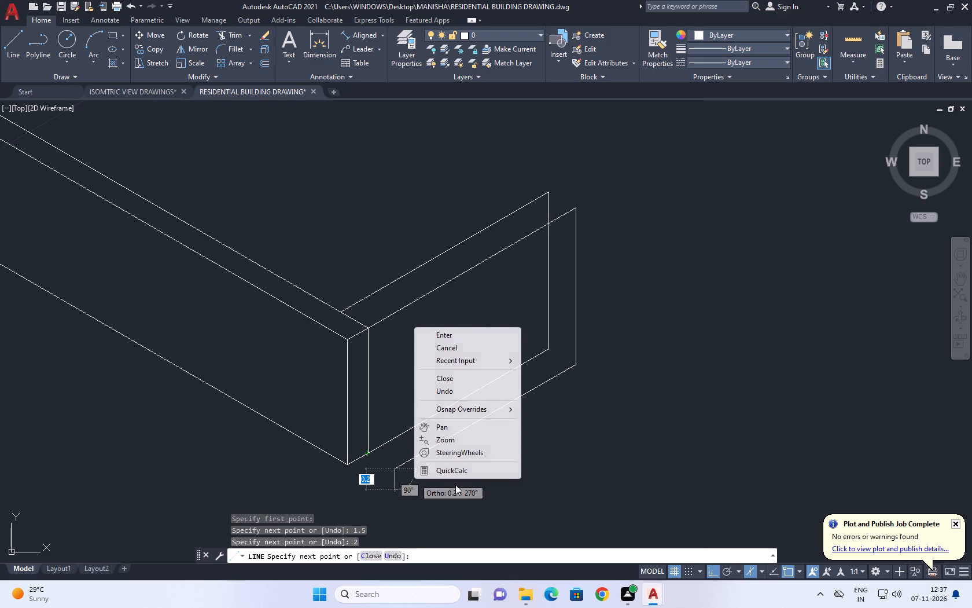
pyautogui.click(458, 346)
# Move both return wall outlines from the new base line's near end to the end face's lower back corner.
pyautogui.moveTo(620, 385); pyautogui.dragTo(617, 371)
pyautogui.click(464, 184)
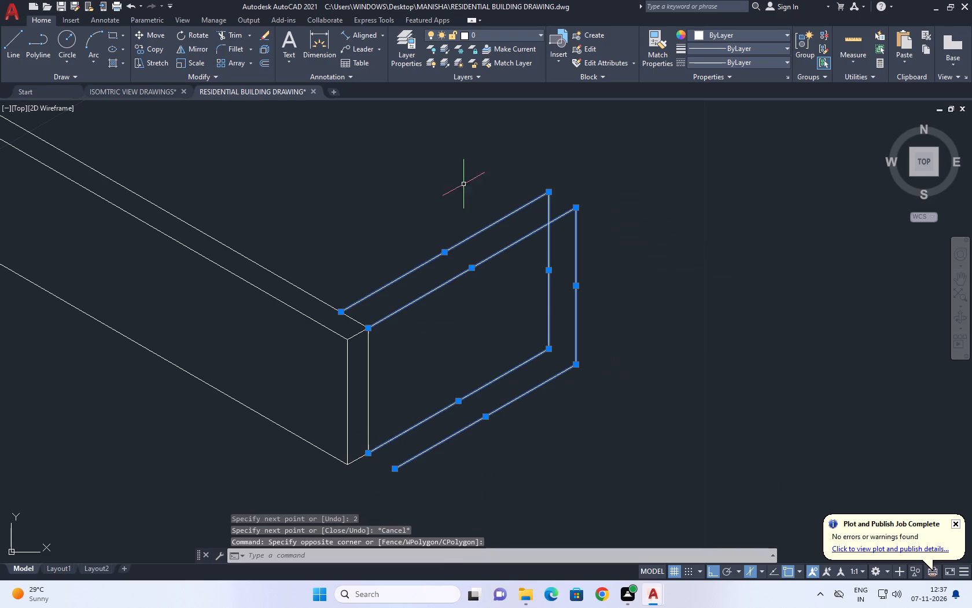
pyautogui.click(164, 36)
pyautogui.click(399, 469)
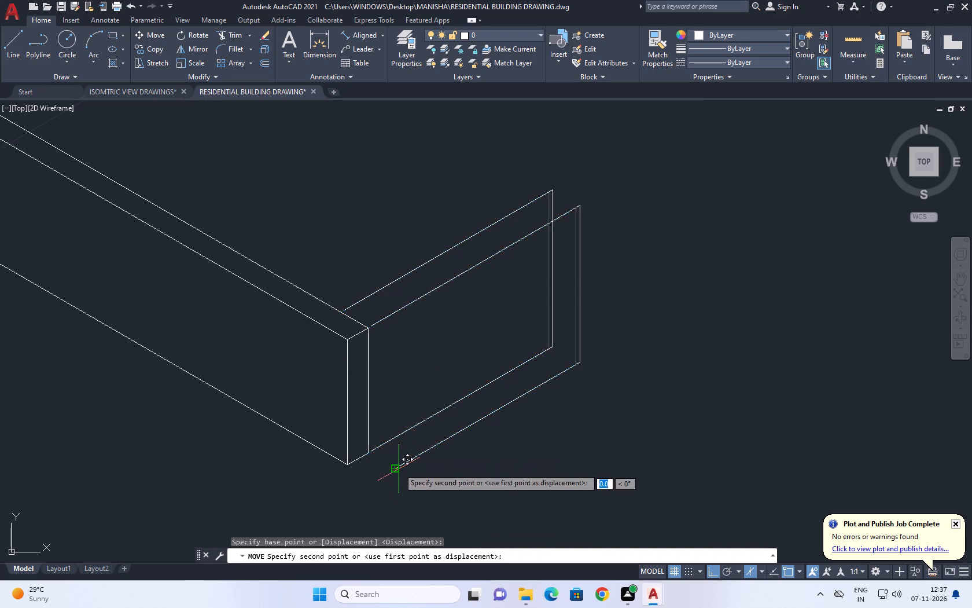
pyautogui.click(371, 452)
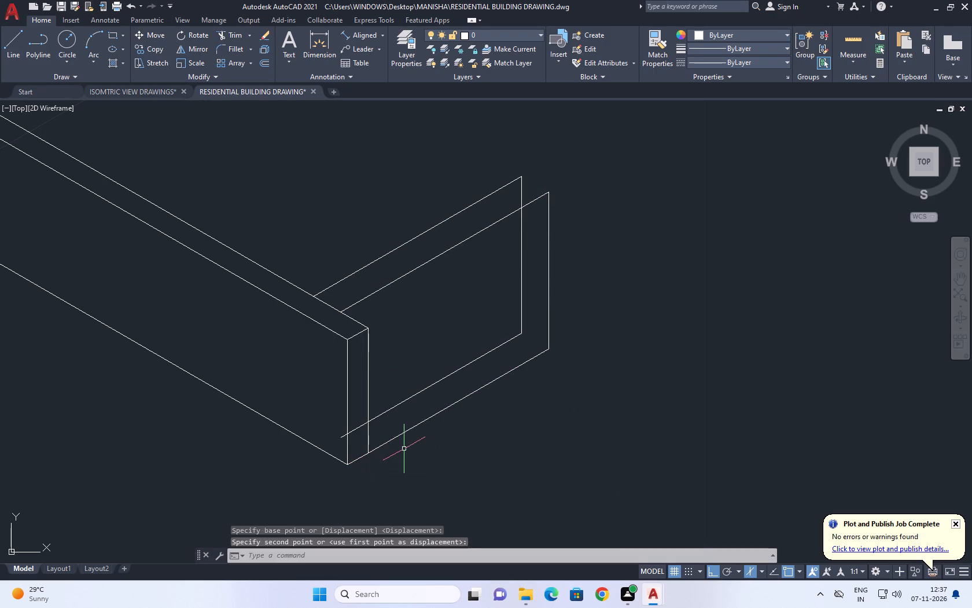
pyautogui.moveTo(403, 390); pyautogui.dragTo(414, 422, button='middle')
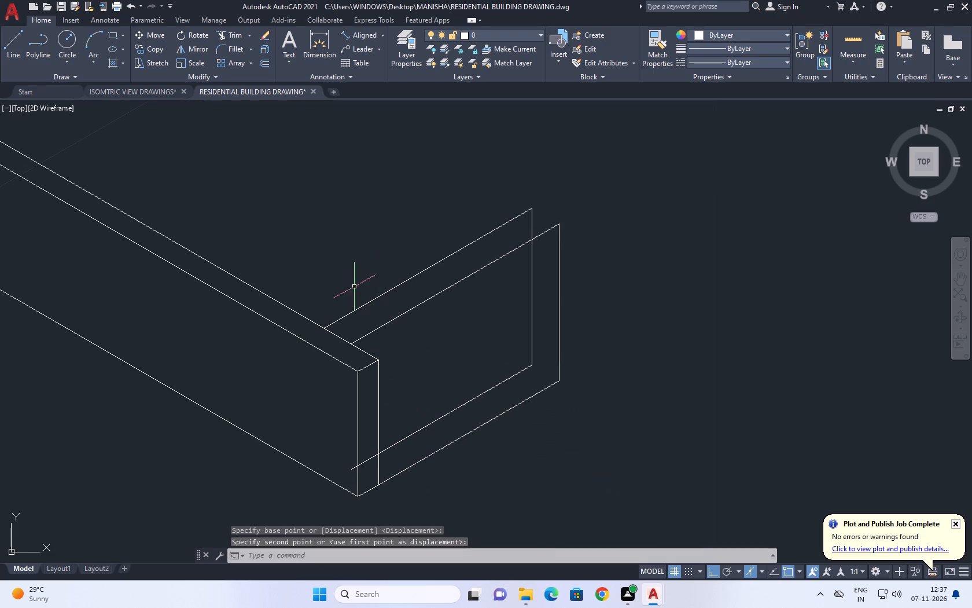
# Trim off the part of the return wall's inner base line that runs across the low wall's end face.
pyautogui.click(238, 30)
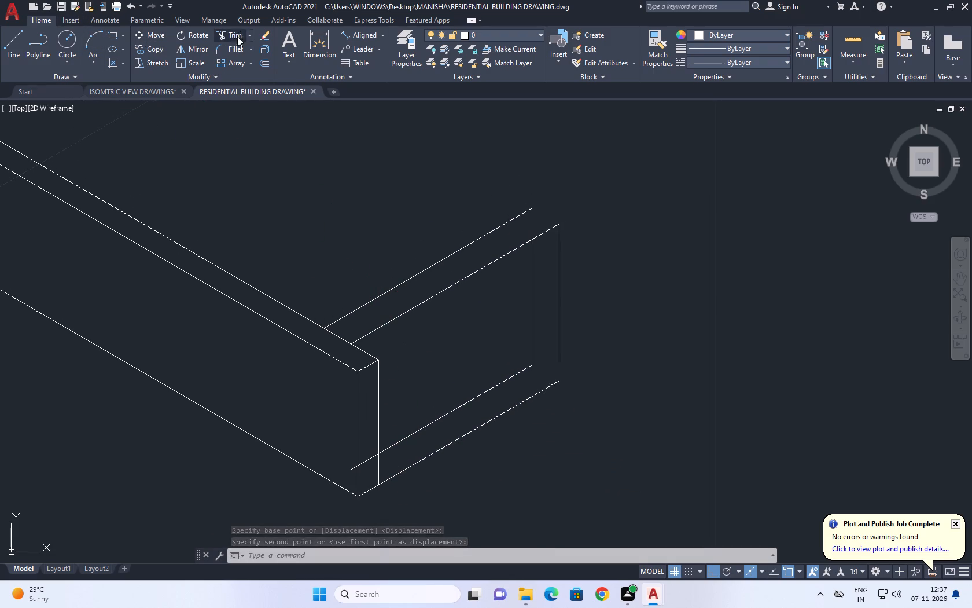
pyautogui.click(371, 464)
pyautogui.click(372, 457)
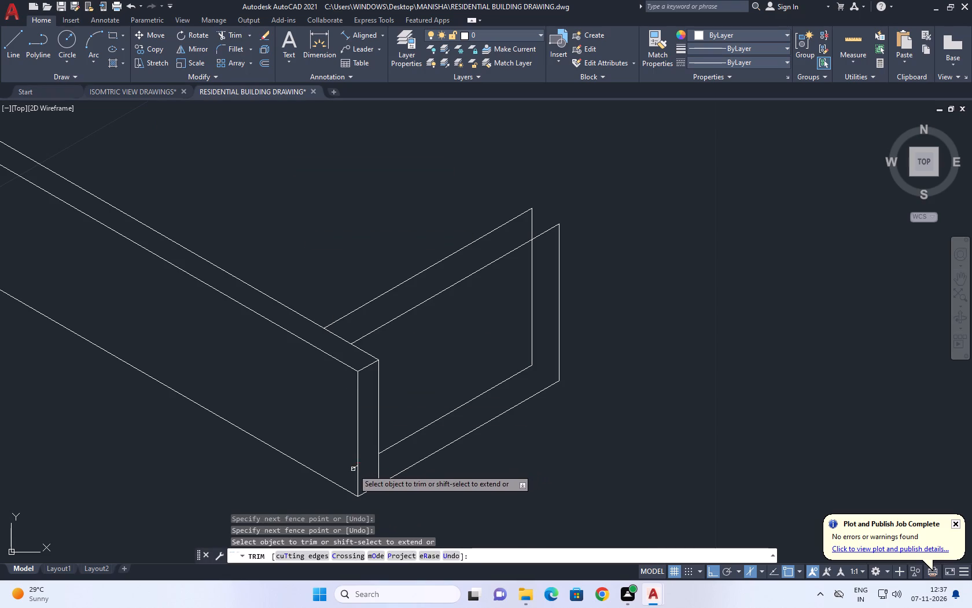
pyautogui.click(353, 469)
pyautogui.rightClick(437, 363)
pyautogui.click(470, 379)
# Draw a line joining the far ends of the return wall's two upper 30° edges.
pyautogui.moveTo(403, 308); pyautogui.dragTo(403, 347, button='middle')
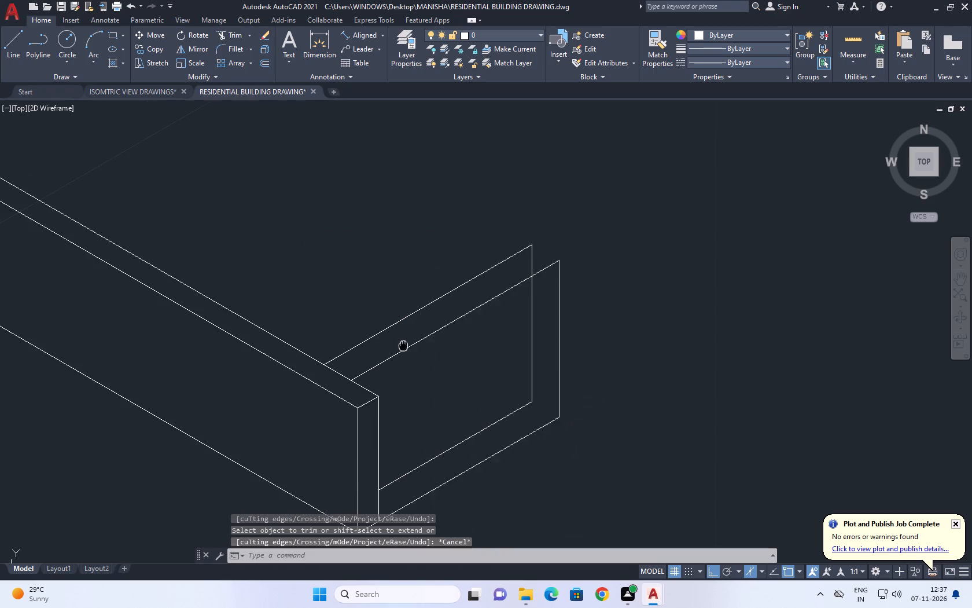
pyautogui.moveTo(403, 347); pyautogui.dragTo(403, 353, button='middle')
pyautogui.moveTo(404, 349); pyautogui.dragTo(407, 369, button='middle')
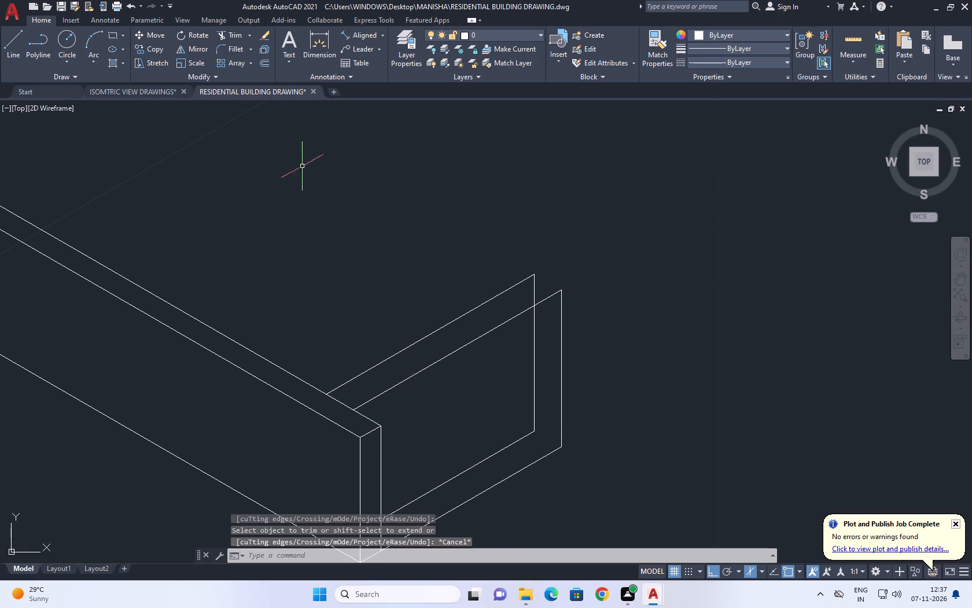
pyautogui.click(19, 41)
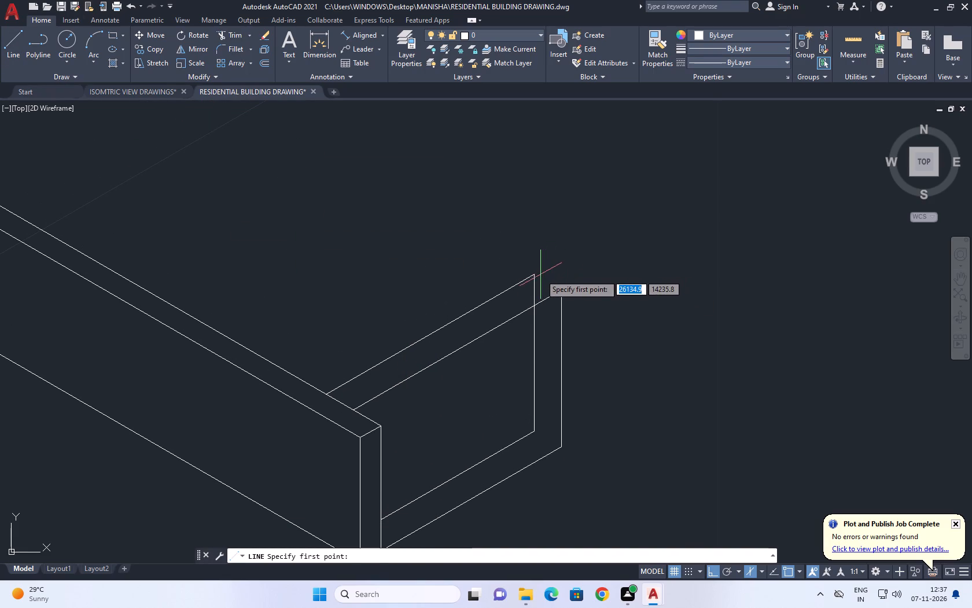
pyautogui.click(535, 274)
pyautogui.click(559, 288)
pyautogui.rightClick(573, 220)
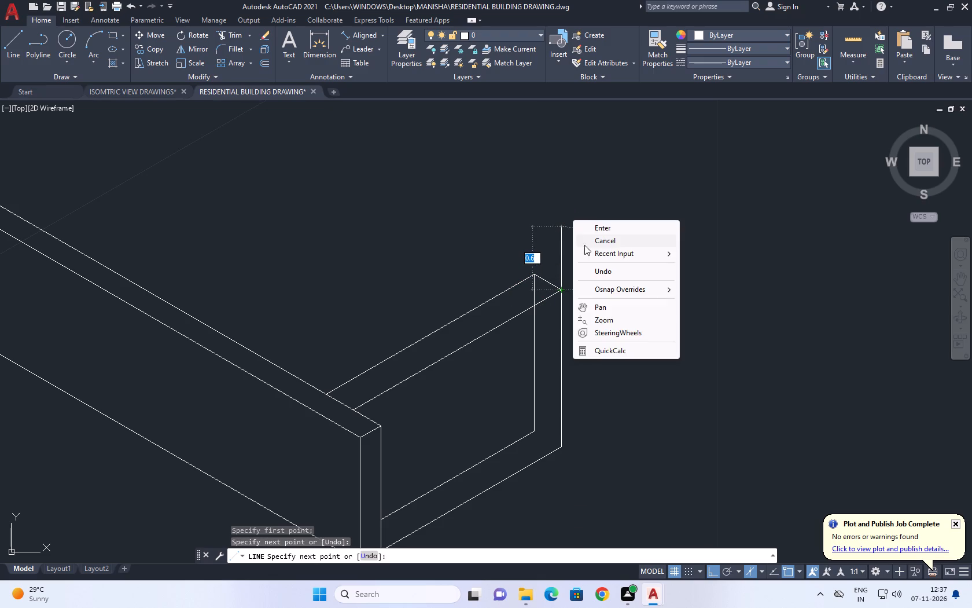
pyautogui.click(603, 240)
# Erase the return wall's hidden inner vertical and inner base line.
pyautogui.click(542, 358)
pyautogui.click(524, 369)
pyautogui.click(500, 443)
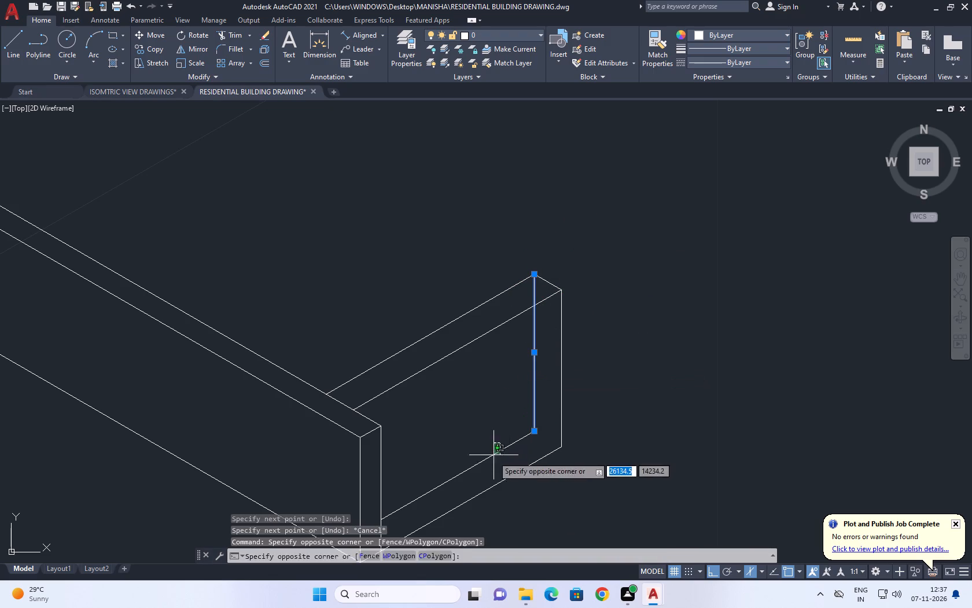
pyautogui.click(486, 474)
pyautogui.rightClick(509, 399)
pyautogui.click(551, 201)
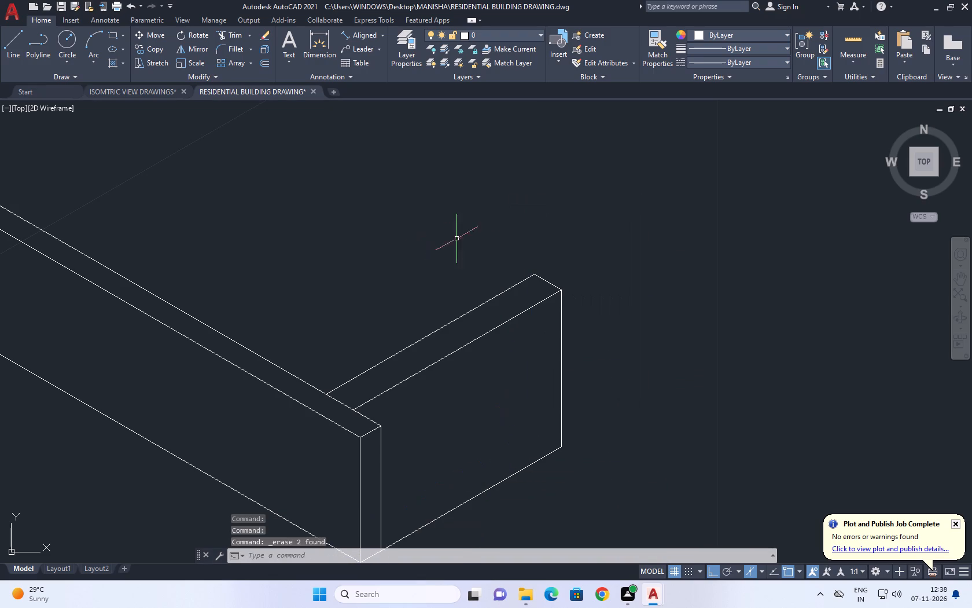
# Move the return wall's two upper 30° edges so the front one starts at the end face's upper back corner.
pyautogui.scroll(-2, 492, 255)
pyautogui.moveTo(541, 275); pyautogui.dragTo(532, 290, button='middle')
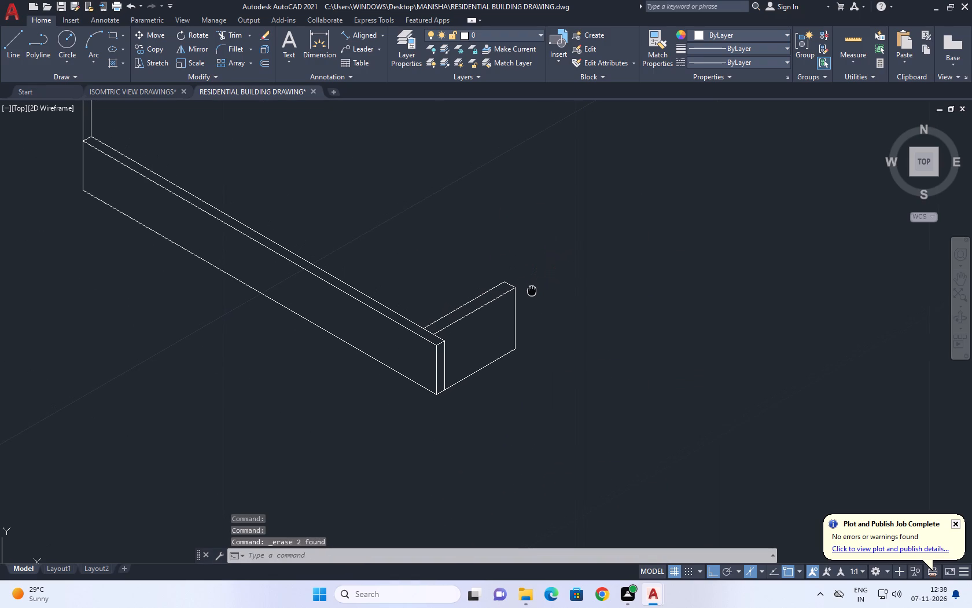
pyautogui.moveTo(532, 290); pyautogui.dragTo(531, 290, button='middle')
pyautogui.scroll(2, 481, 316)
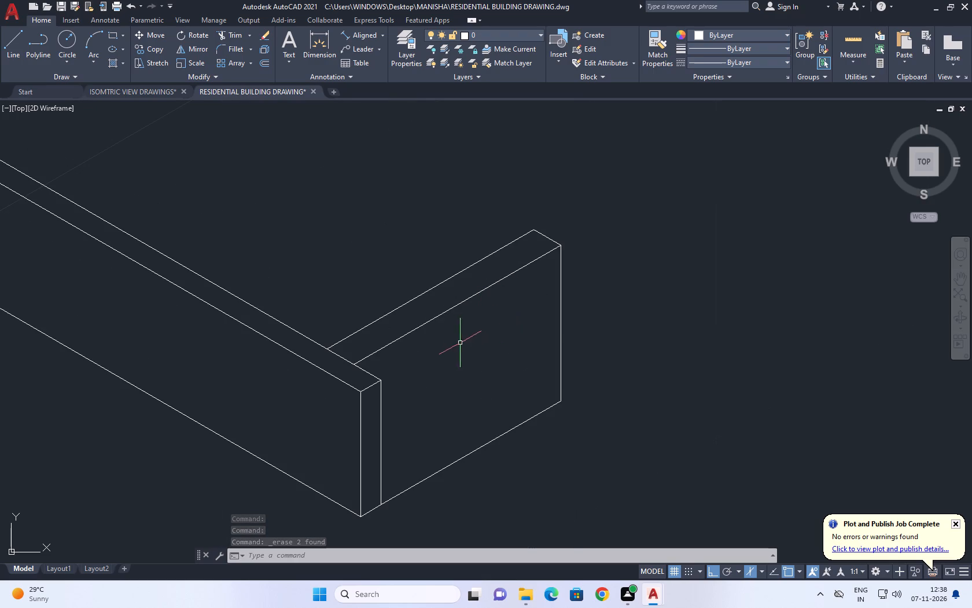
pyautogui.click(415, 345)
pyautogui.click(369, 284)
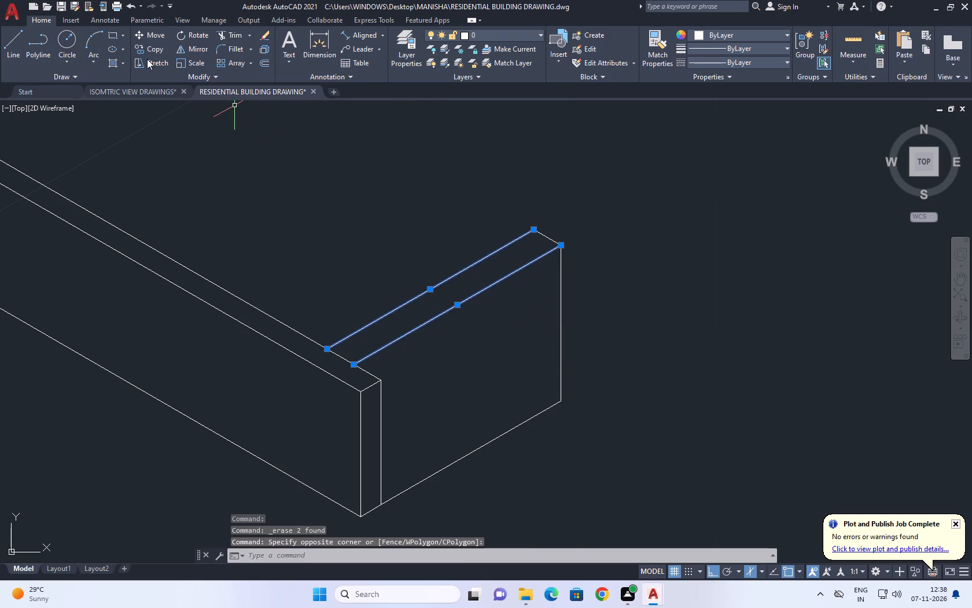
pyautogui.click(154, 36)
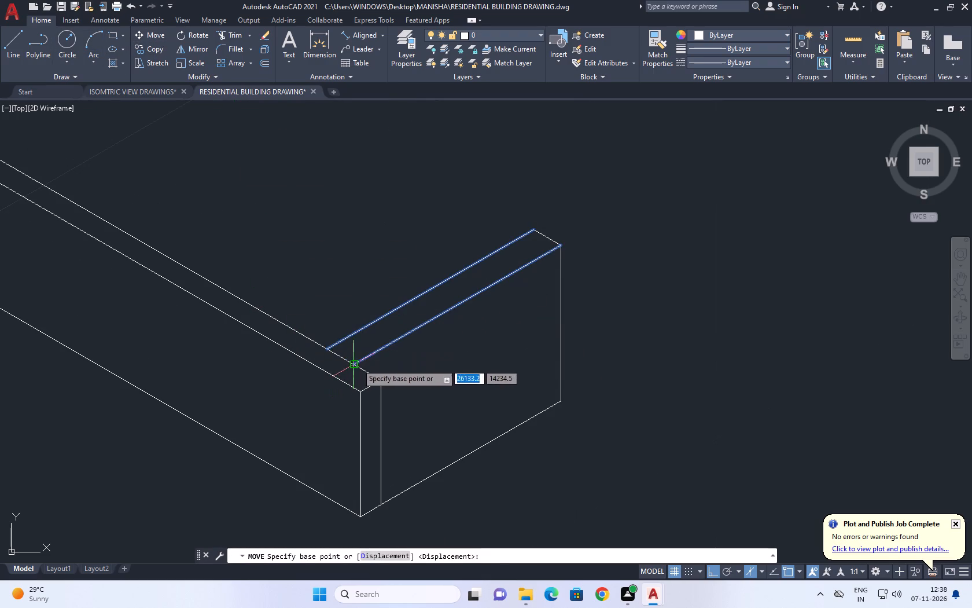
pyautogui.click(357, 364)
pyautogui.click(381, 382)
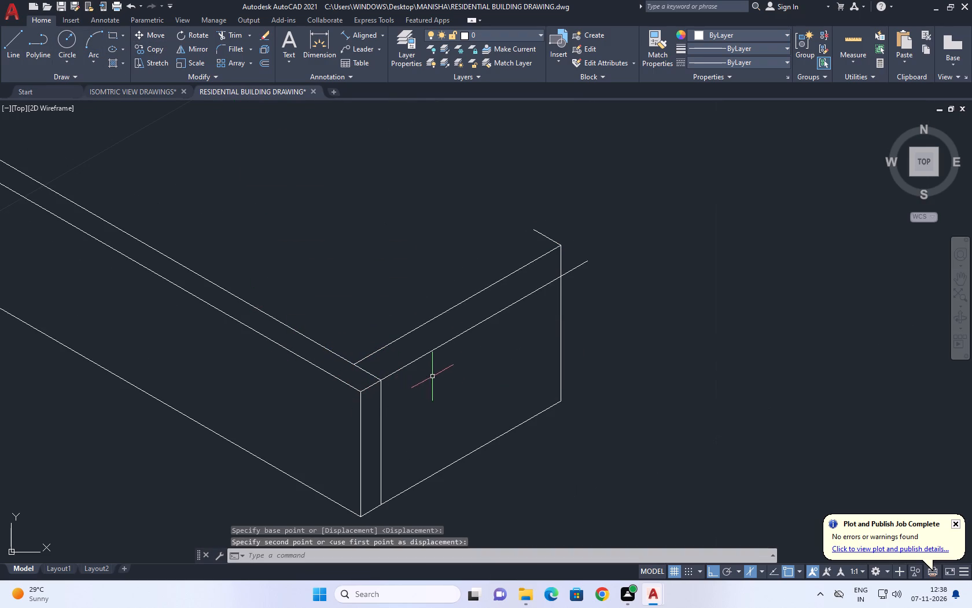
# Stretch the short top end line's free end to the far end of the moved front upper edge.
pyautogui.moveTo(622, 252); pyautogui.dragTo(614, 272, button='middle')
pyautogui.click(554, 277)
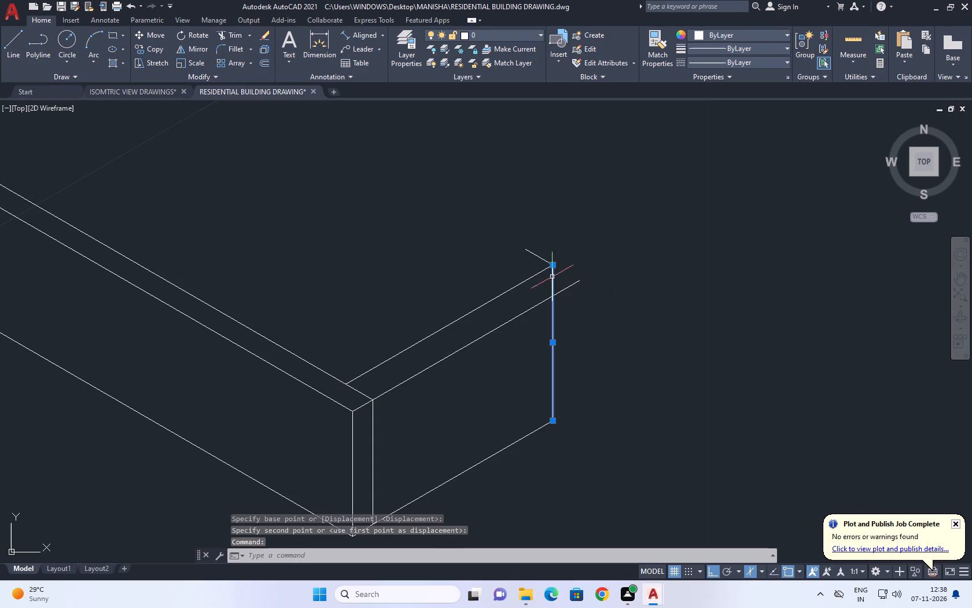
pyautogui.click(536, 258)
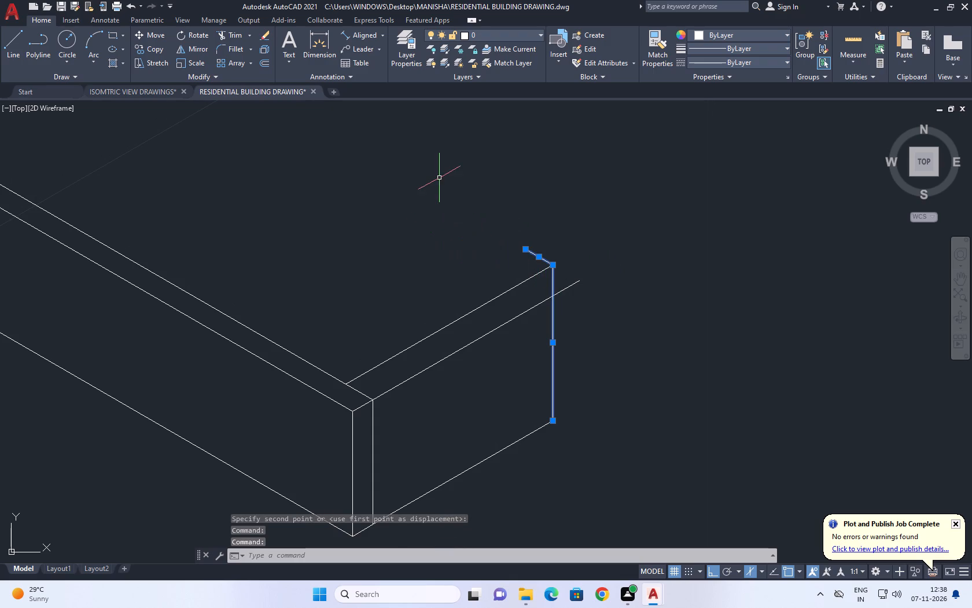
pyautogui.scroll(1, 522, 250)
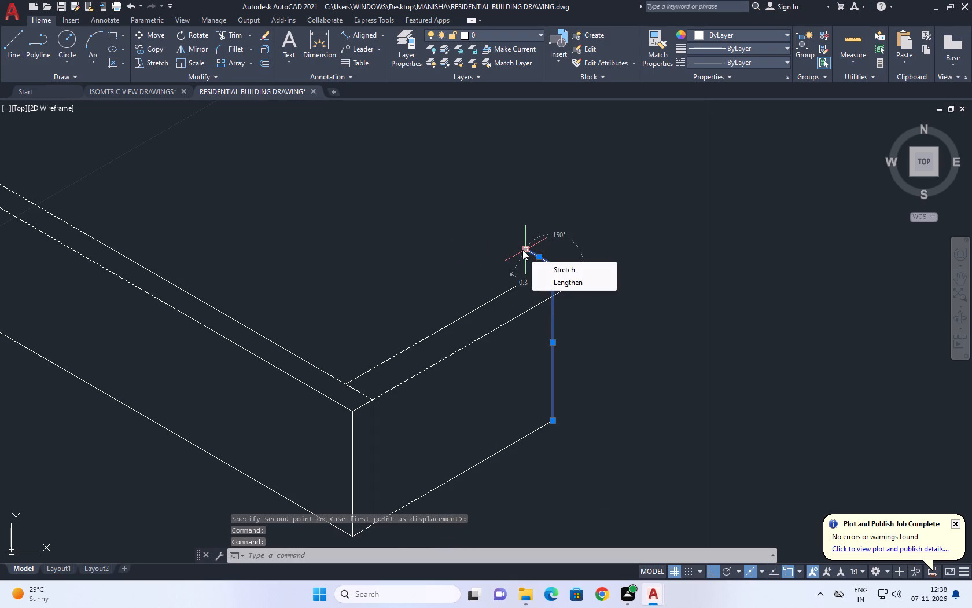
pyautogui.click(522, 247)
pyautogui.click(577, 281)
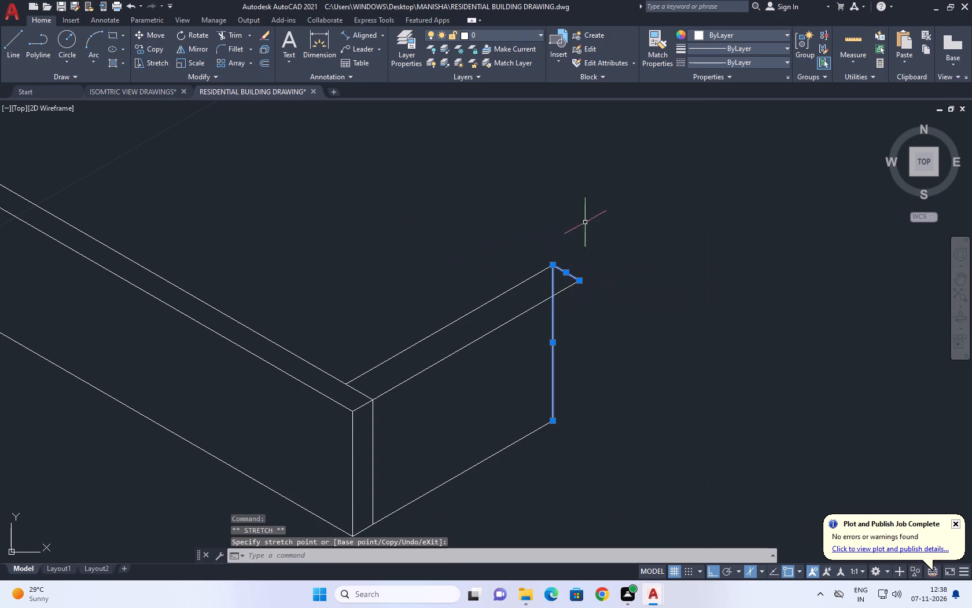
pyautogui.rightClick(580, 202)
pyautogui.click(654, 381)
# Move the return wall's end vertical from the back upper corner to the front upper corner.
pyautogui.click(569, 338)
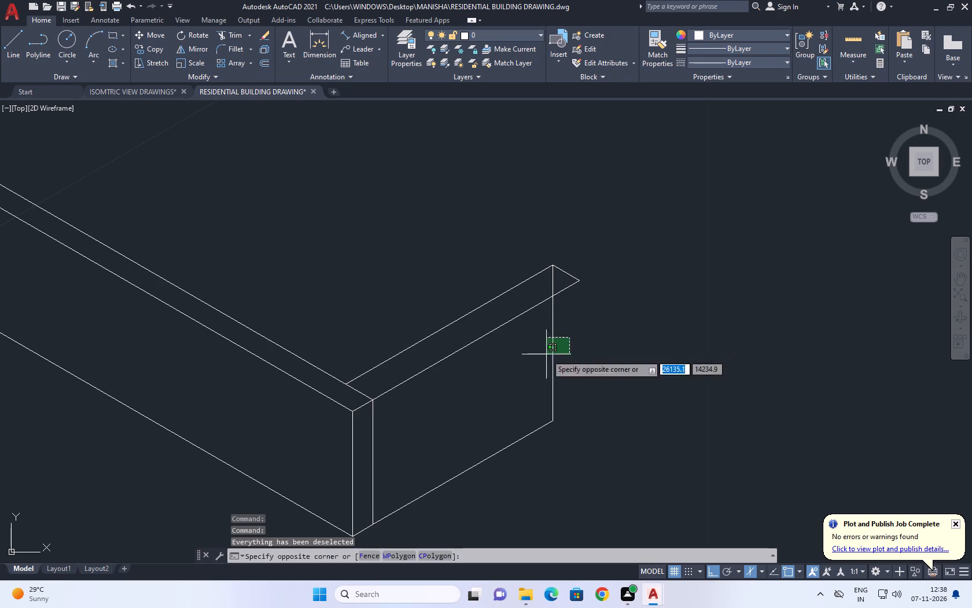
pyautogui.click(546, 355)
pyautogui.click(157, 38)
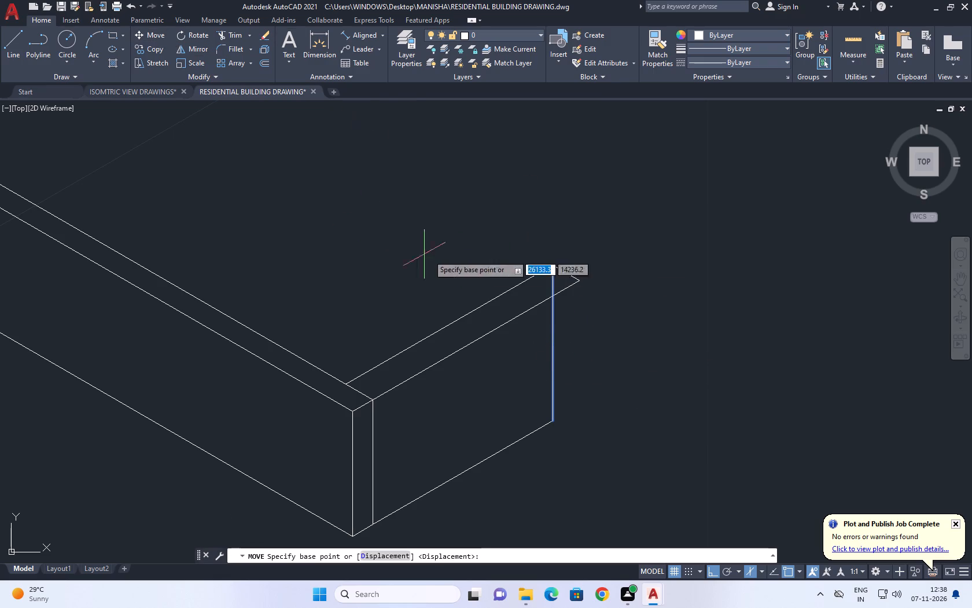
pyautogui.click(551, 269)
pyautogui.click(581, 283)
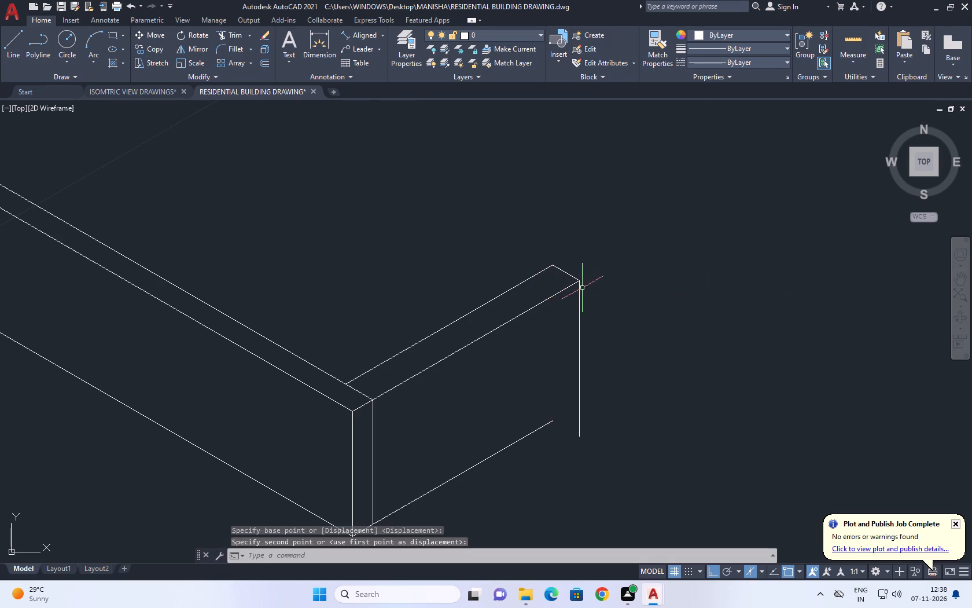
# Fillet the return wall's base line with its end vertical to close the lower outer corner.
pyautogui.moveTo(587, 375); pyautogui.dragTo(537, 295, button='middle')
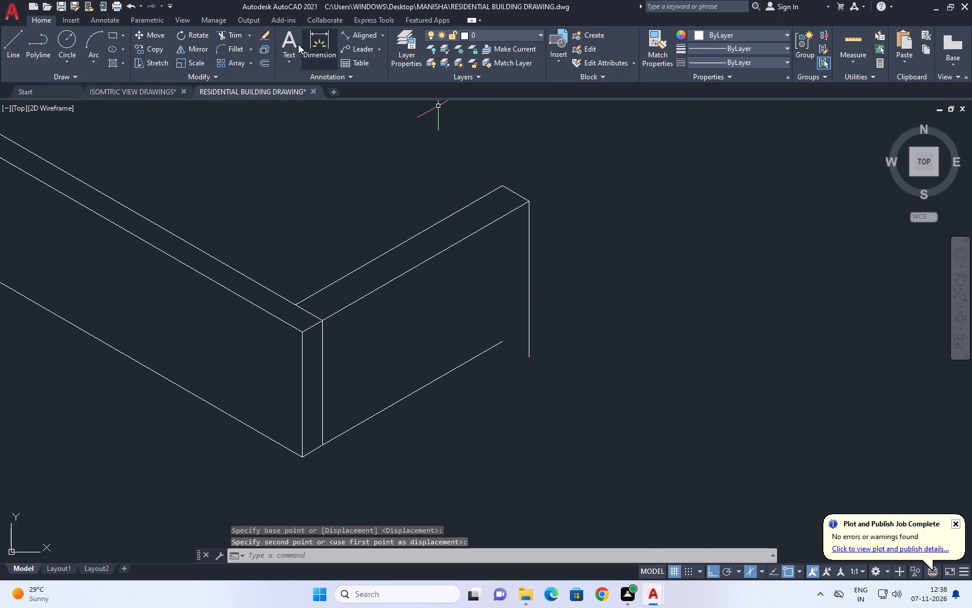
pyautogui.click(236, 49)
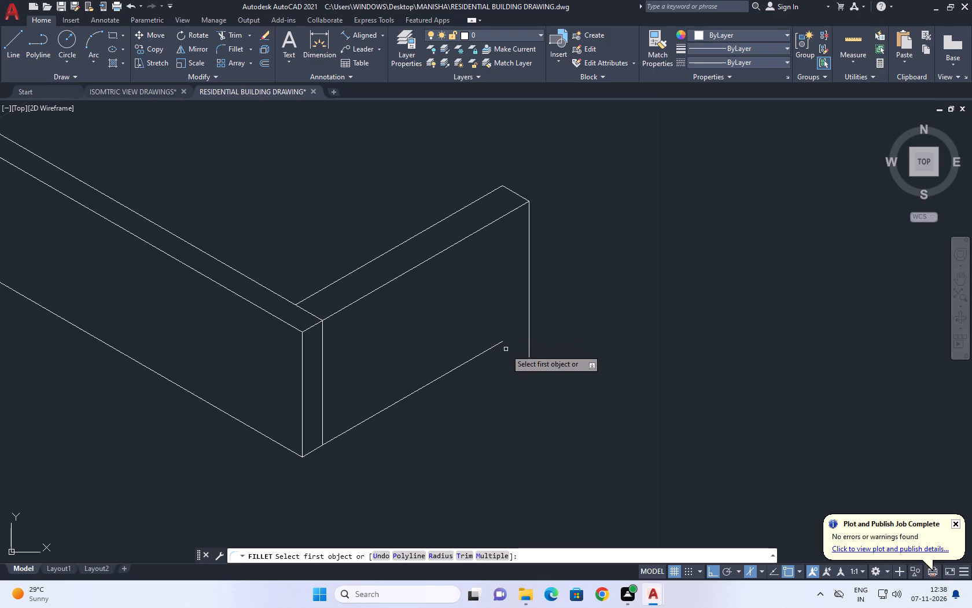
pyautogui.click(491, 344)
pyautogui.click(497, 346)
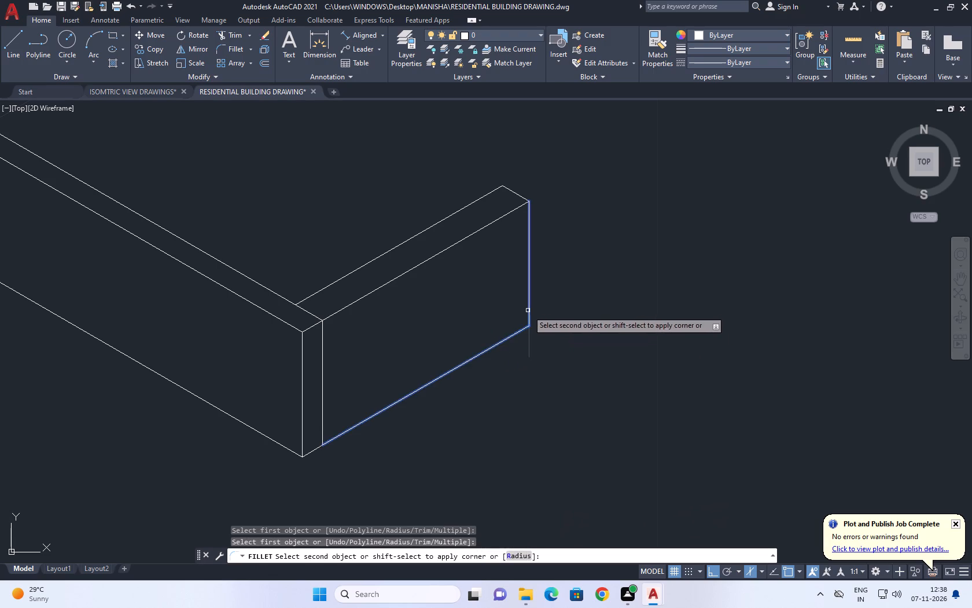
pyautogui.click(528, 310)
pyautogui.scroll(-2, 515, 310)
pyautogui.click(522, 238)
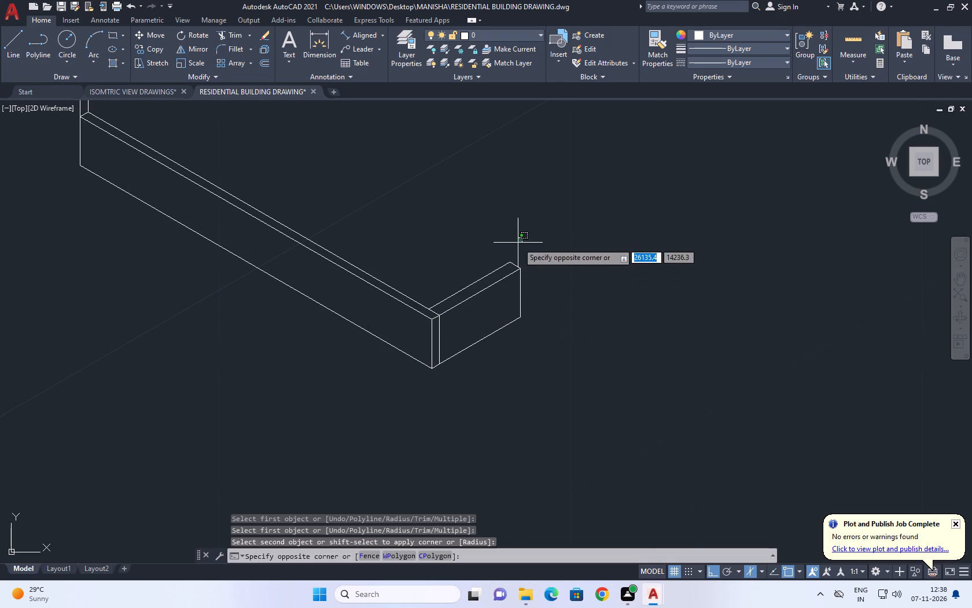
pyautogui.moveTo(508, 319); pyautogui.dragTo(518, 349)
pyautogui.rightClick(529, 202)
pyautogui.click(578, 389)
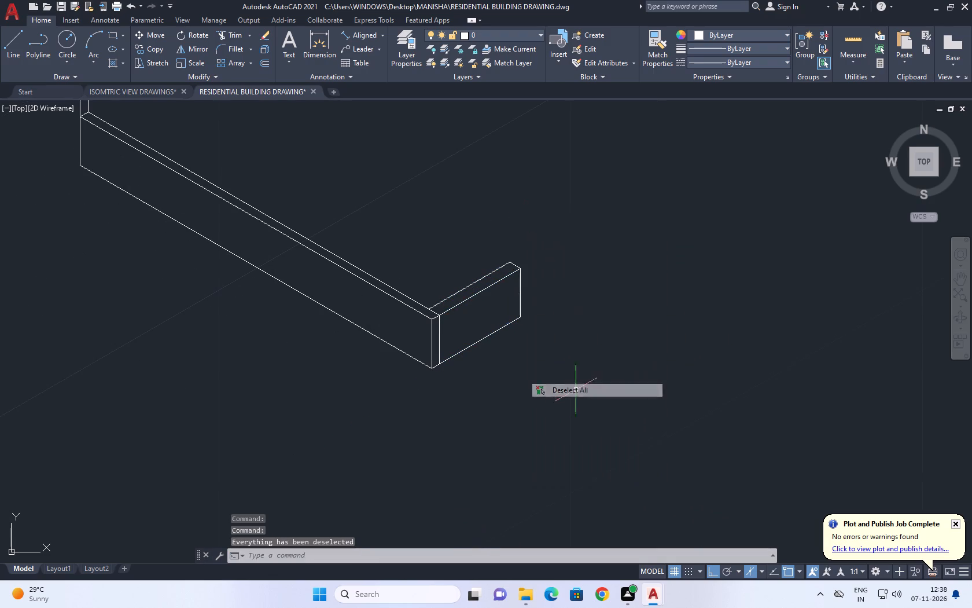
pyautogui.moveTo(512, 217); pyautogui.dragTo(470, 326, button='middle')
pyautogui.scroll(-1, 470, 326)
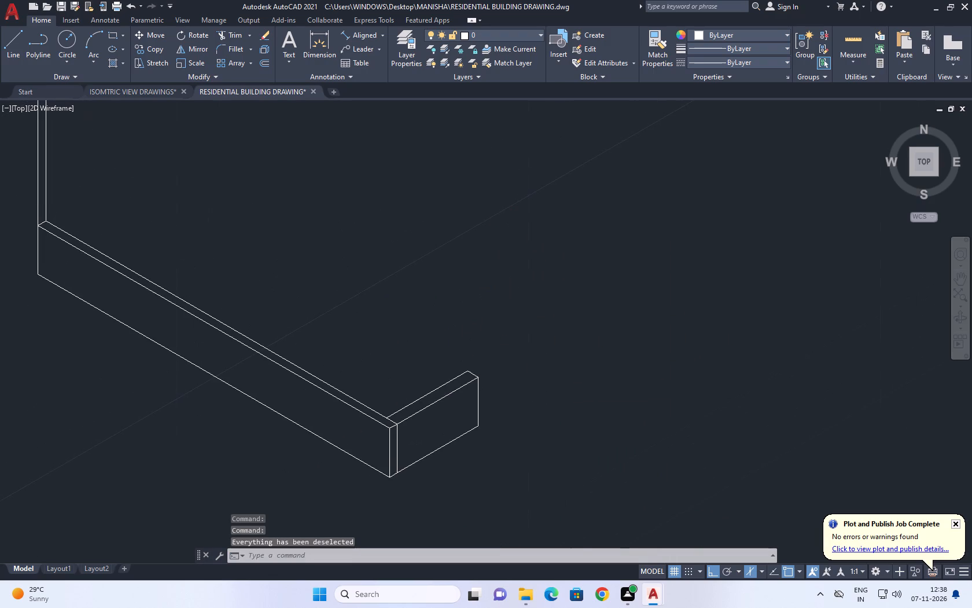
# Copy the tall left corner vertical 0.1134 outward along the 150° isometric direction, using its lower end as base point.
pyautogui.scroll(-1, 470, 326)
pyautogui.moveTo(559, 196); pyautogui.dragTo(529, 267, button='middle')
pyautogui.moveTo(586, 331); pyautogui.dragTo(539, 330, button='middle')
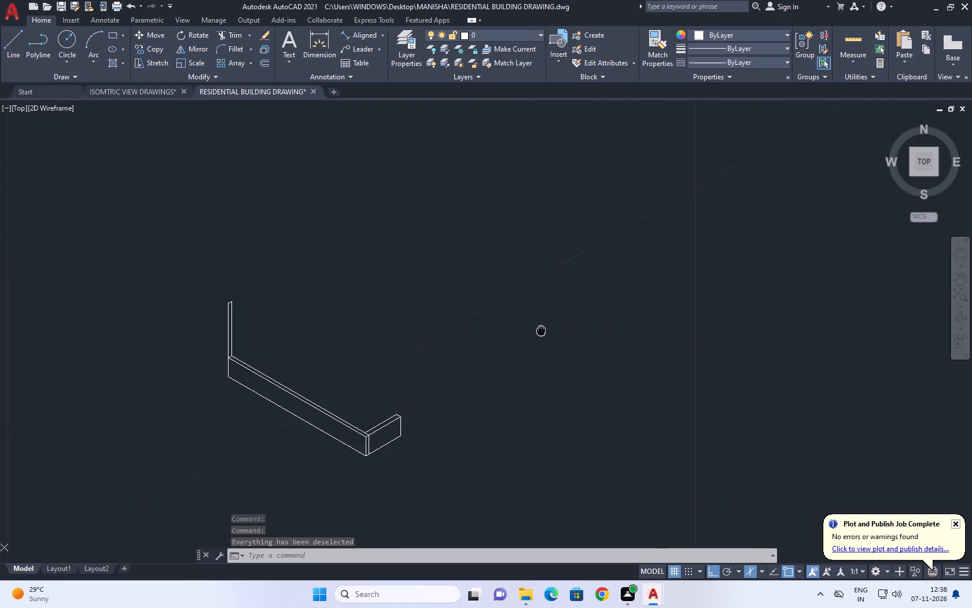
pyautogui.moveTo(539, 330); pyautogui.dragTo(415, 180, button='middle')
pyautogui.scroll(4, 226, 306)
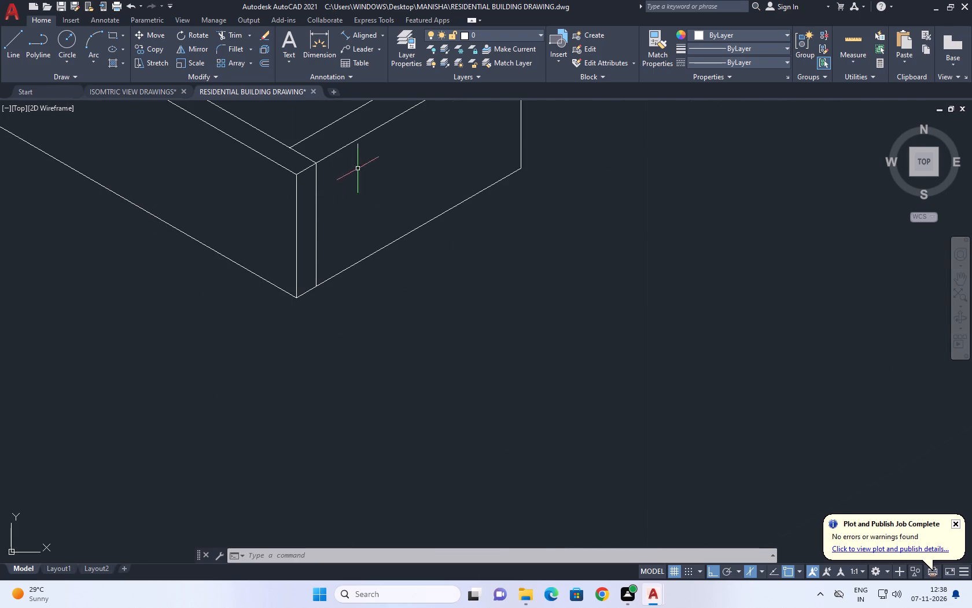
pyautogui.moveTo(367, 166); pyautogui.dragTo(262, 429, button='middle')
pyautogui.scroll(-3, 421, 343)
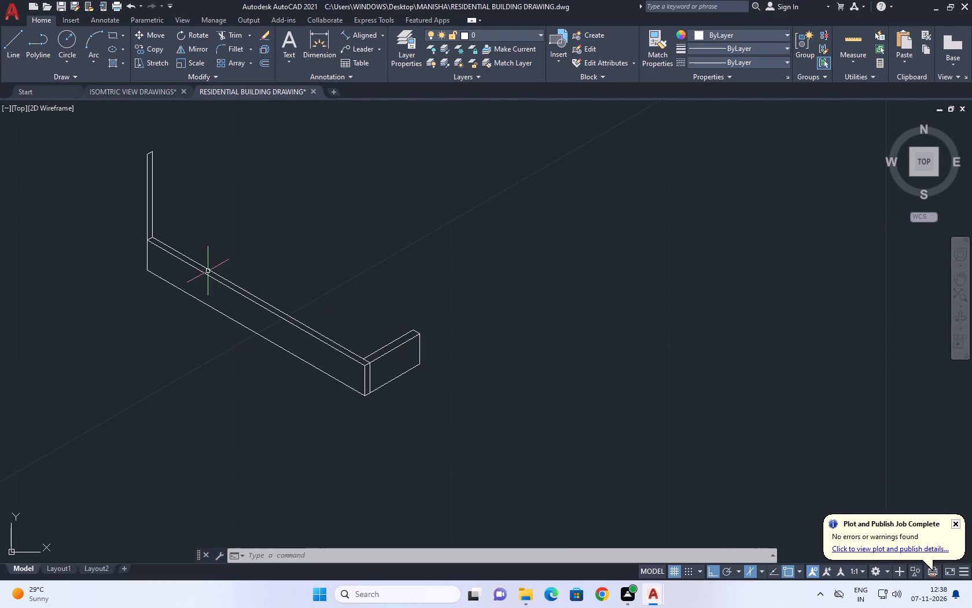
pyautogui.moveTo(101, 246); pyautogui.dragTo(420, 433, button='middle')
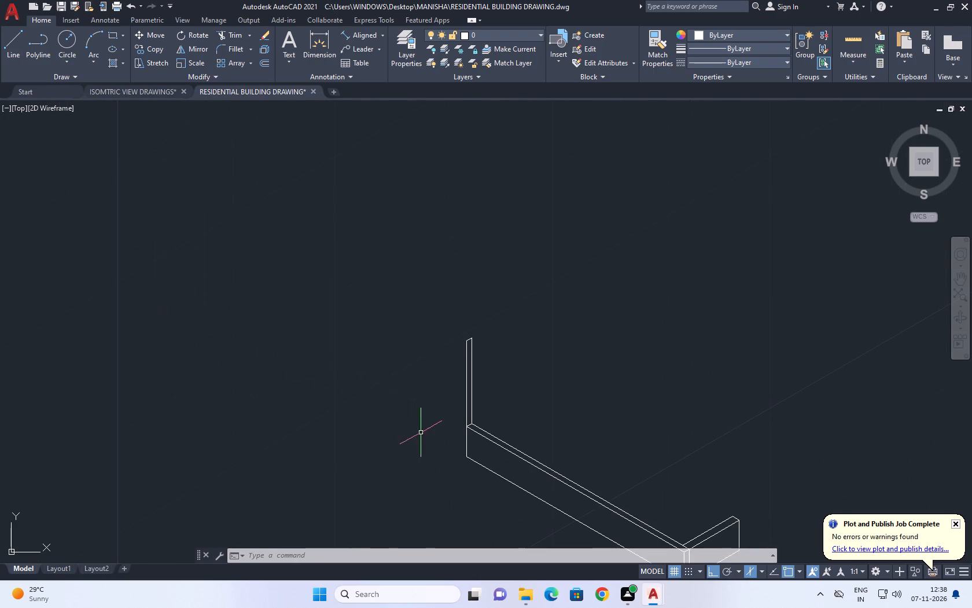
pyautogui.scroll(4, 455, 430)
pyautogui.scroll(-2, 531, 328)
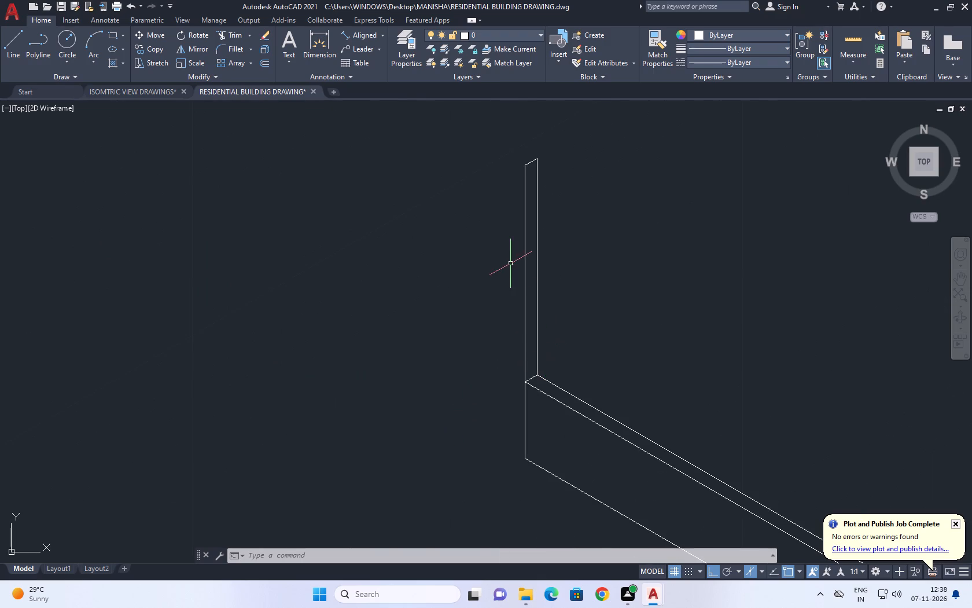
pyautogui.moveTo(516, 273); pyautogui.dragTo(557, 327, button='middle')
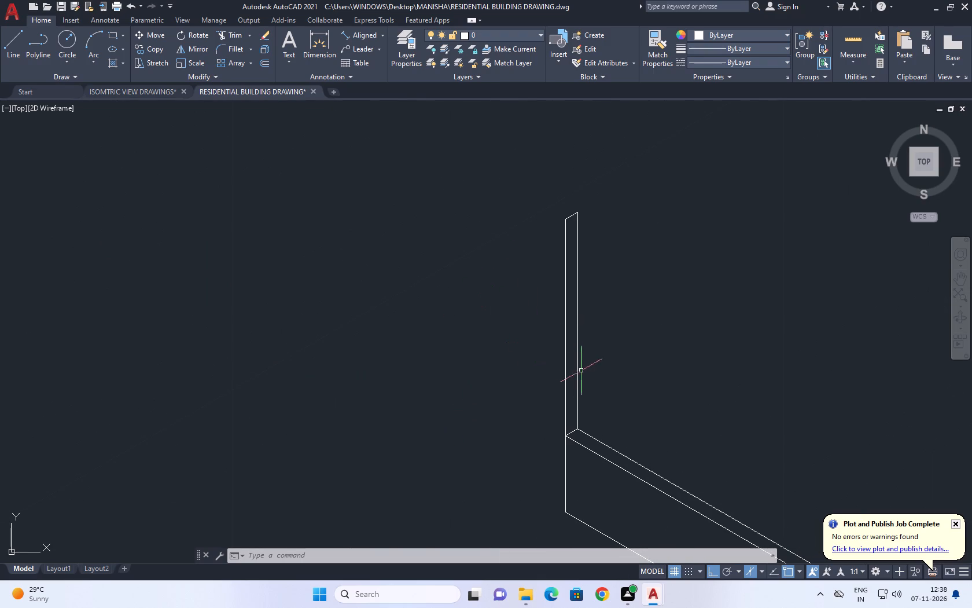
pyautogui.click(566, 389)
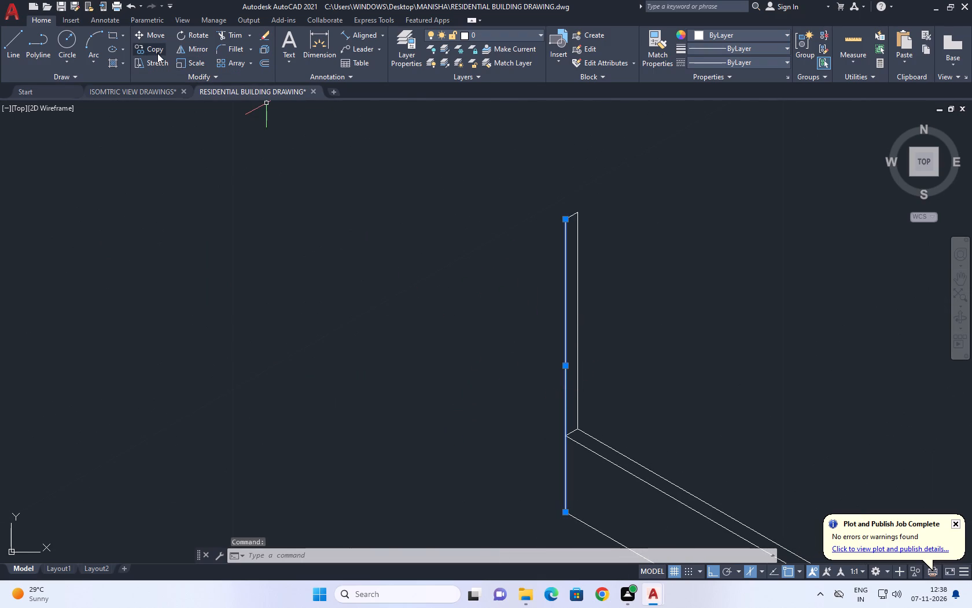
pyautogui.click(157, 53)
pyautogui.moveTo(571, 543); pyautogui.dragTo(589, 497, button='middle')
pyautogui.scroll(1, 569, 471)
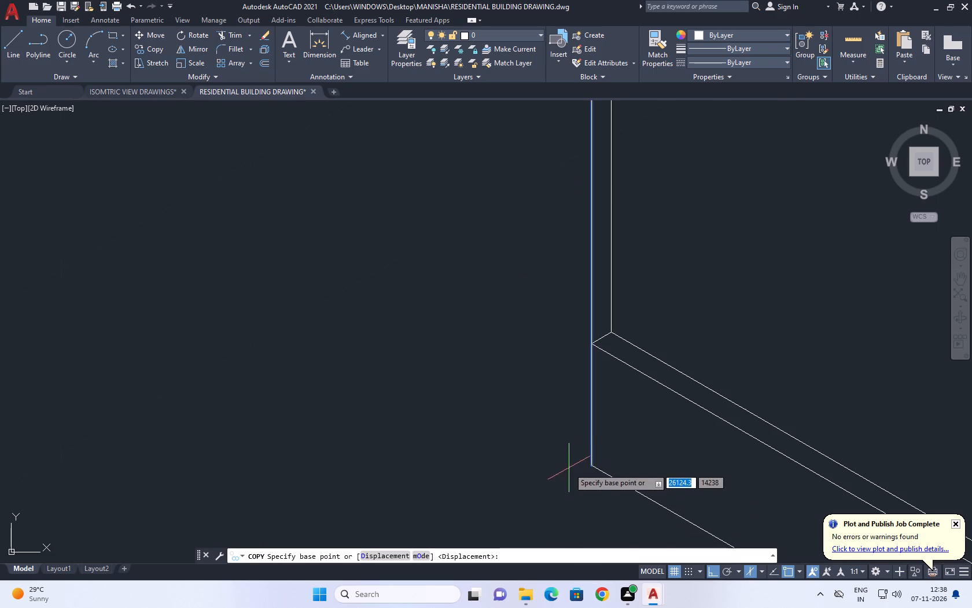
pyautogui.click(590, 464)
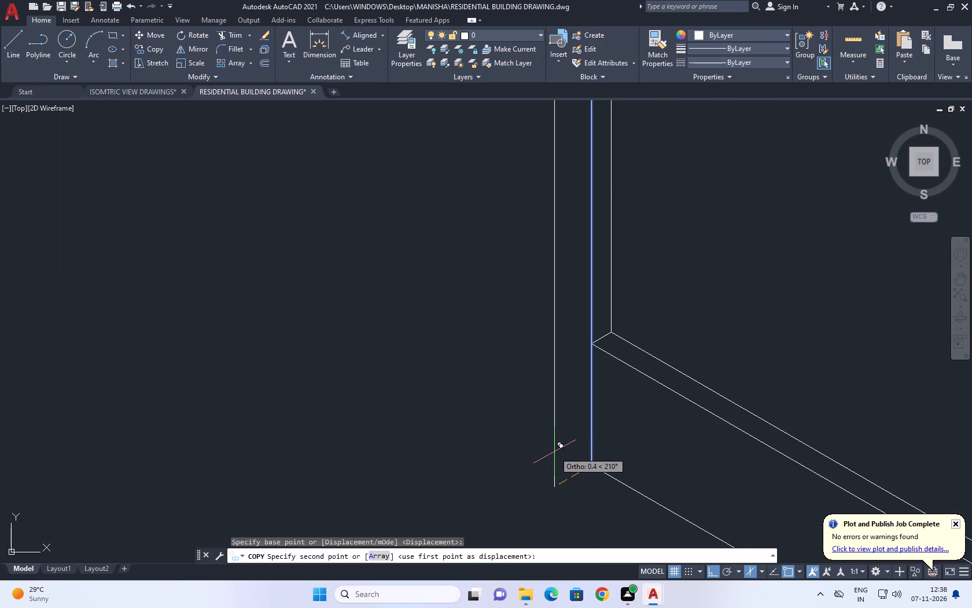
pyautogui.press('F5')
pyautogui.write('0.')
pyautogui.write('1134')
pyautogui.press('Return')
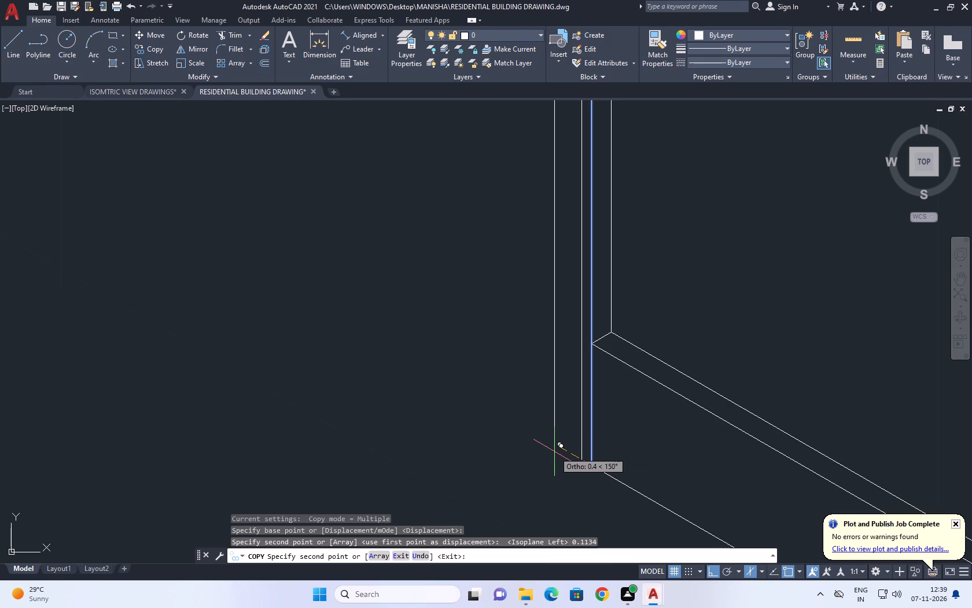
pyautogui.rightClick(311, 340)
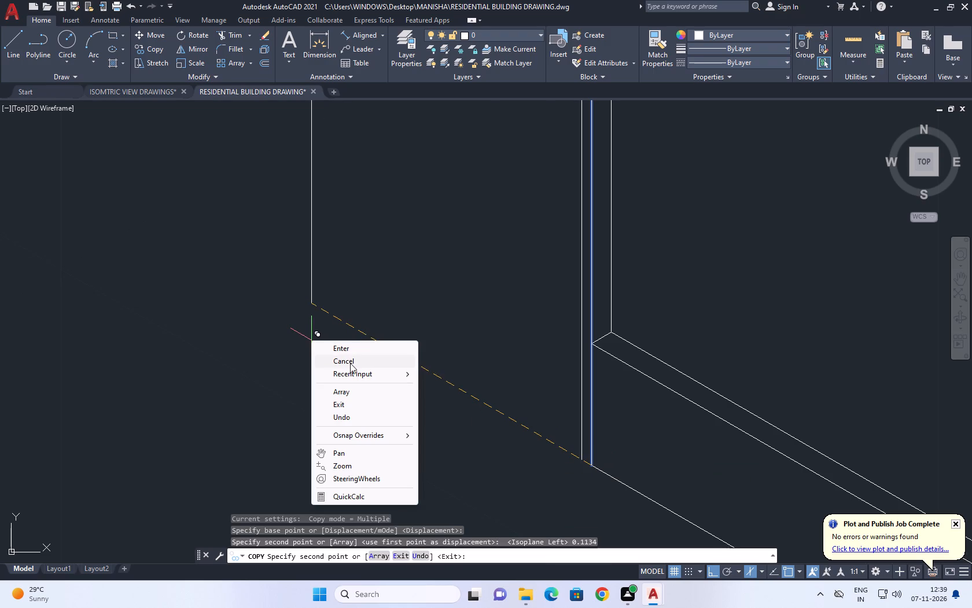
pyautogui.click(350, 363)
# Fillet the long wall's base line with the copied outer vertical to close the lower corner.
pyautogui.click(237, 53)
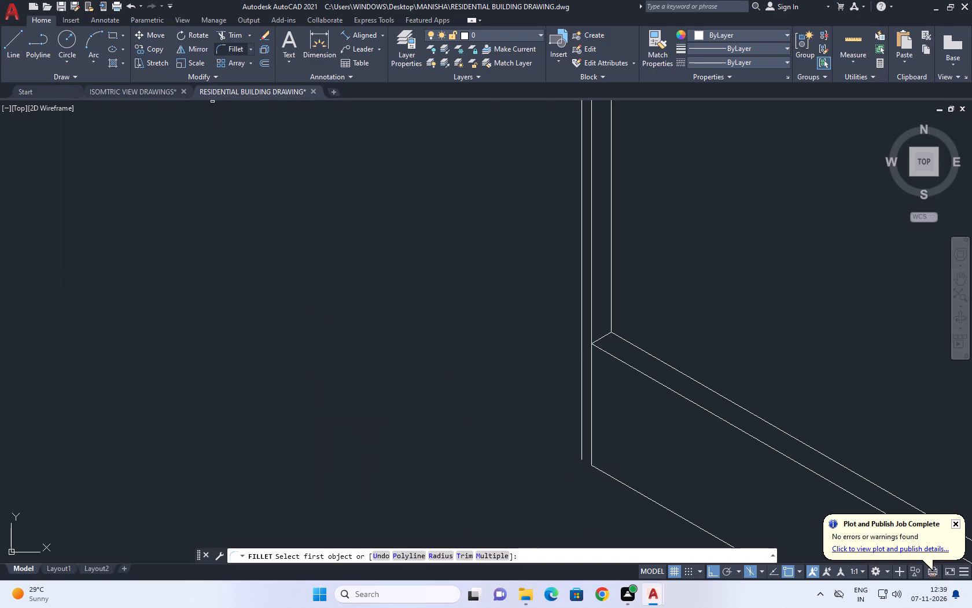
pyautogui.click(616, 480)
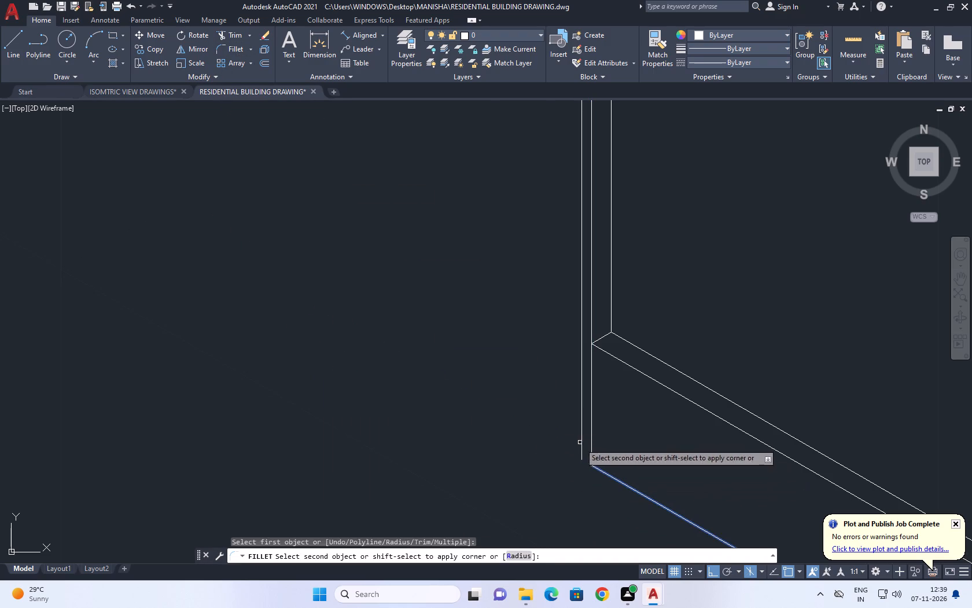
pyautogui.click(580, 446)
# Draw a short line joining the top ends of the original tall vertical and its outer copy.
pyautogui.scroll(-2, 497, 441)
pyautogui.moveTo(558, 243); pyautogui.dragTo(562, 334, button='middle')
pyautogui.scroll(-1, 549, 369)
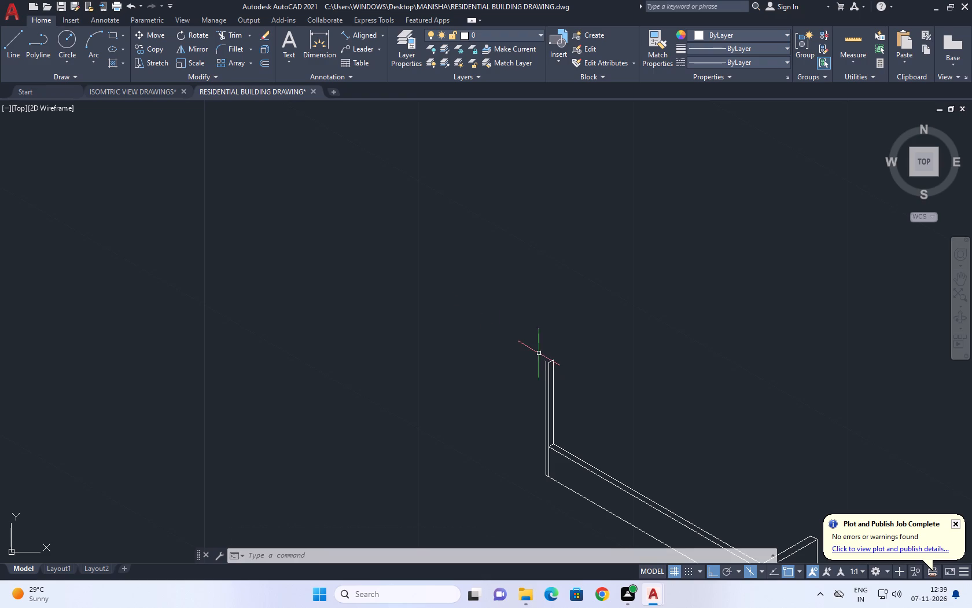
pyautogui.moveTo(239, 149); pyautogui.dragTo(256, 179, button='middle')
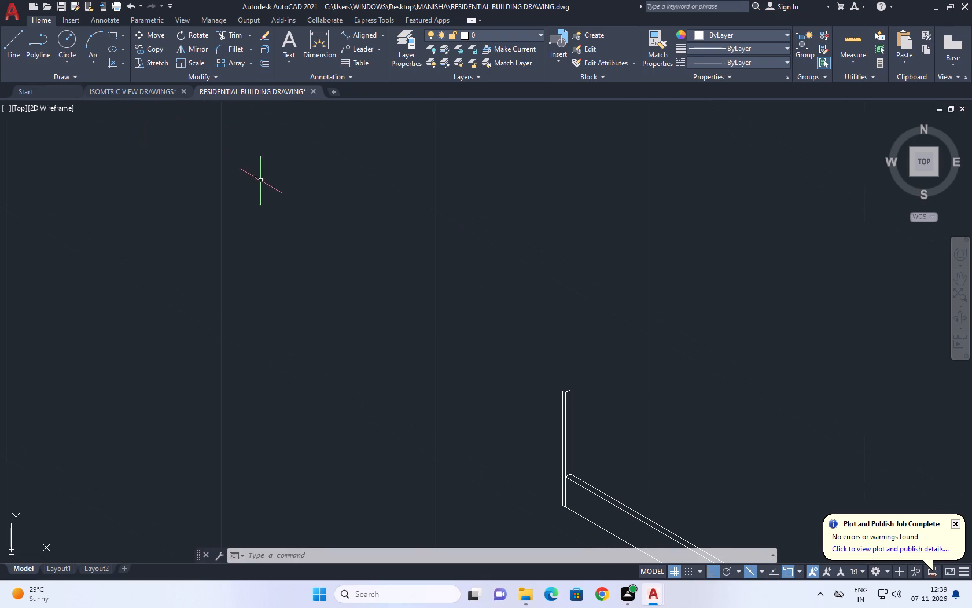
pyautogui.click(0, 49)
pyautogui.scroll(2, 561, 404)
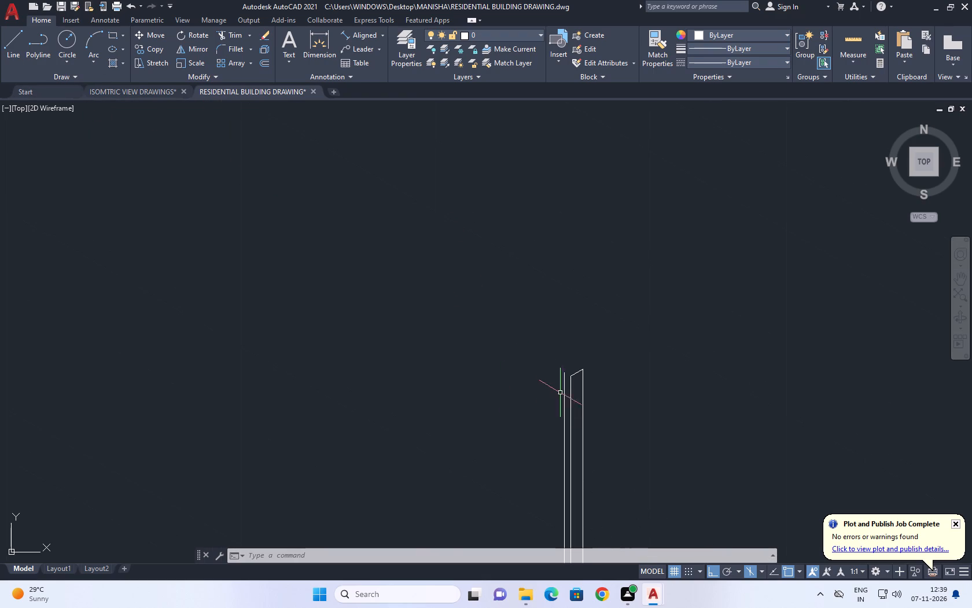
pyautogui.click(20, 41)
pyautogui.scroll(2, 481, 383)
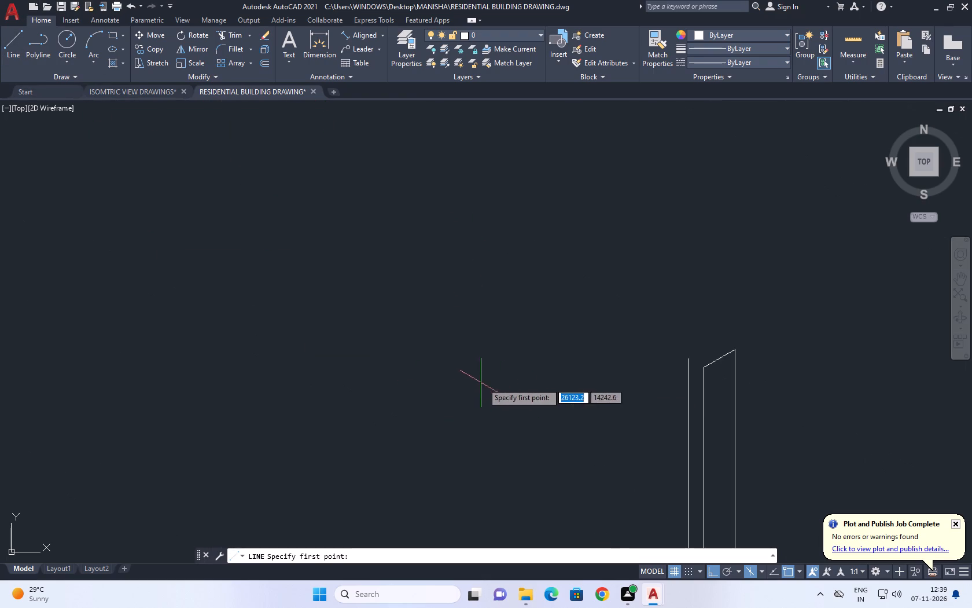
pyautogui.scroll(2, 767, 408)
pyautogui.click(602, 310)
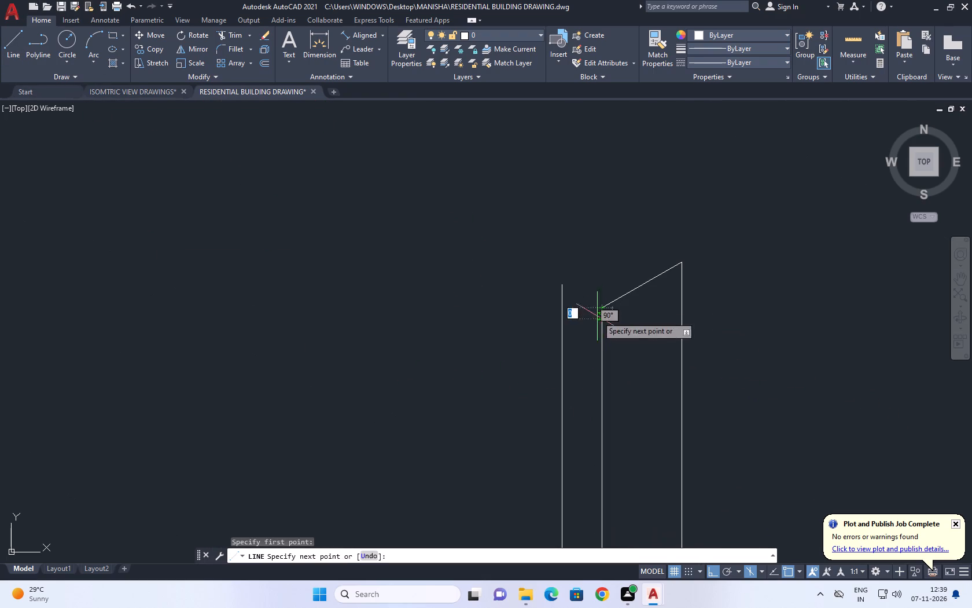
pyautogui.click(558, 284)
pyautogui.rightClick(576, 241)
pyautogui.click(609, 256)
# Draw a line from the outer vertical's top end, rising along the 30° isometric direction past the inner verticals.
pyautogui.scroll(-2, 609, 277)
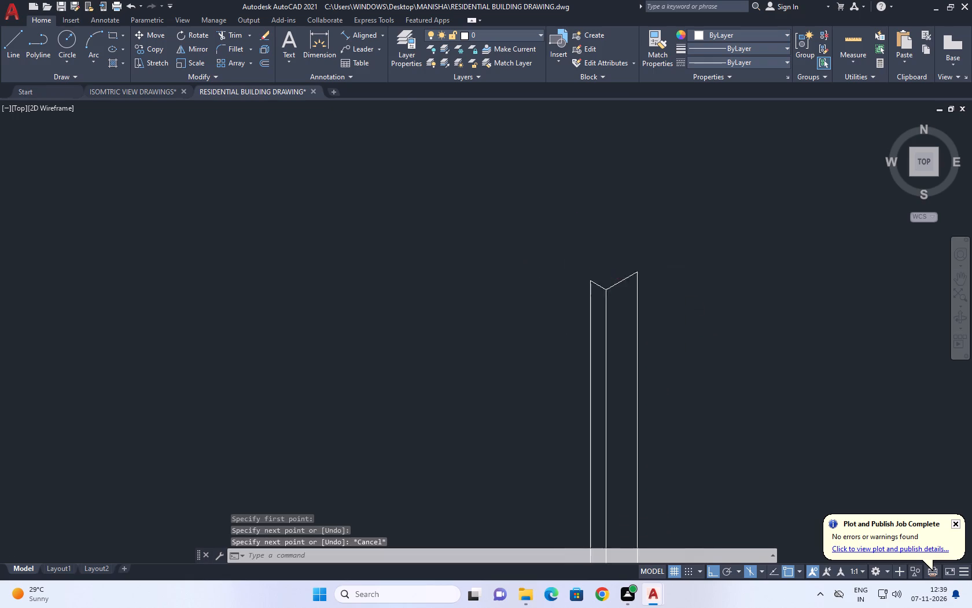
pyautogui.scroll(-4, 608, 279)
pyautogui.scroll(-1, 706, 243)
pyautogui.moveTo(671, 281); pyautogui.dragTo(603, 314, button='middle')
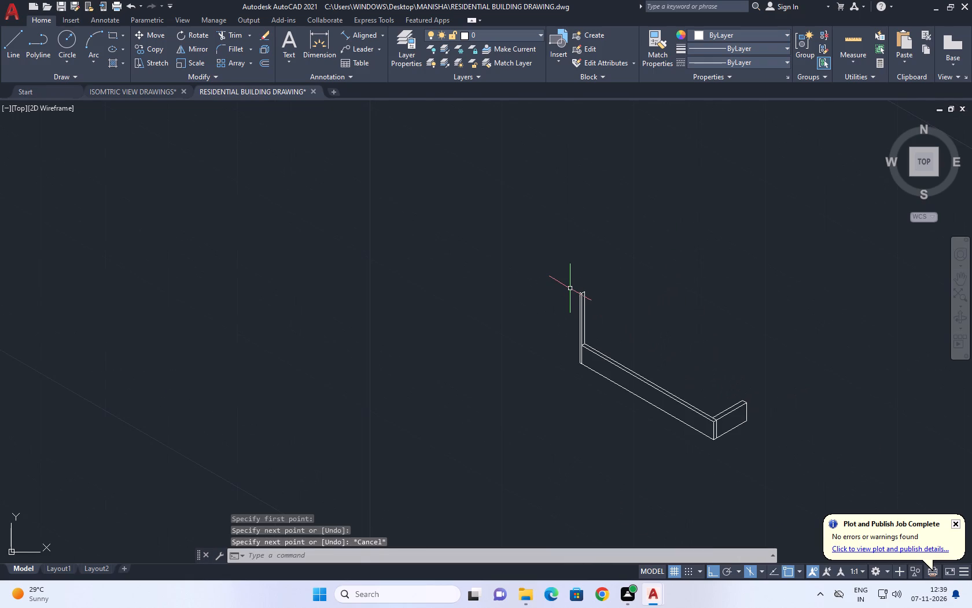
pyautogui.moveTo(725, 244); pyautogui.dragTo(651, 331, button='middle')
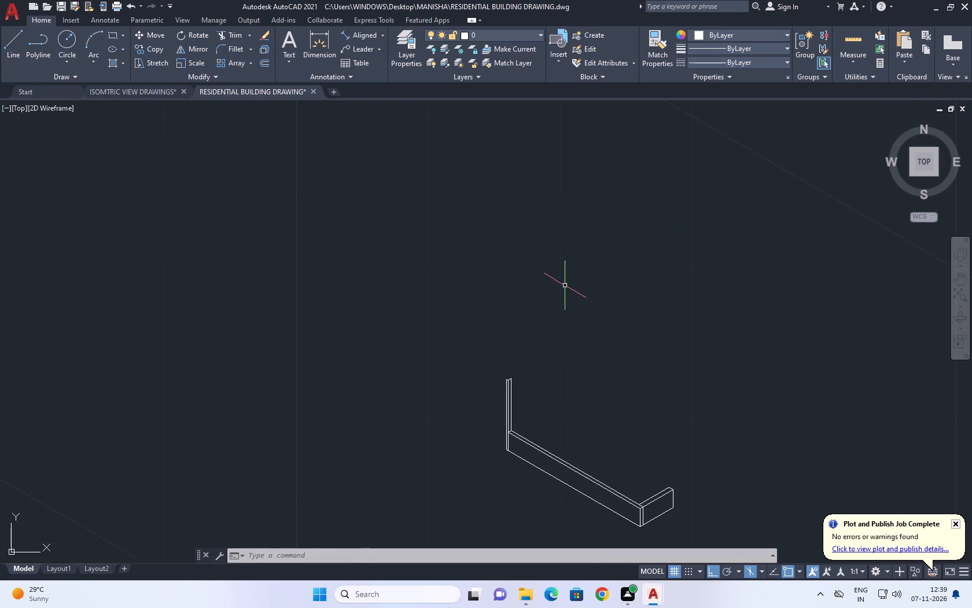
pyautogui.click(14, 38)
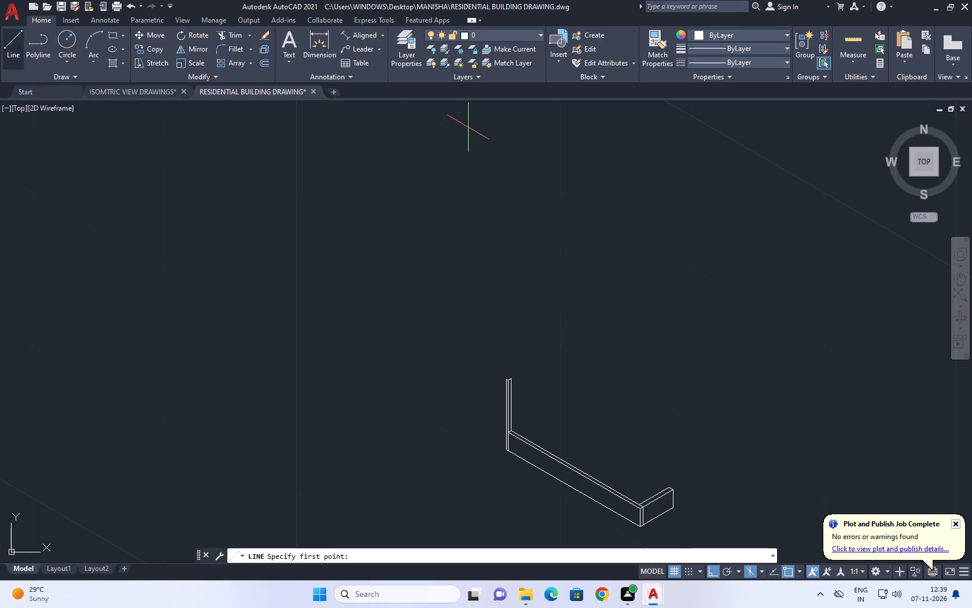
pyautogui.scroll(5, 507, 381)
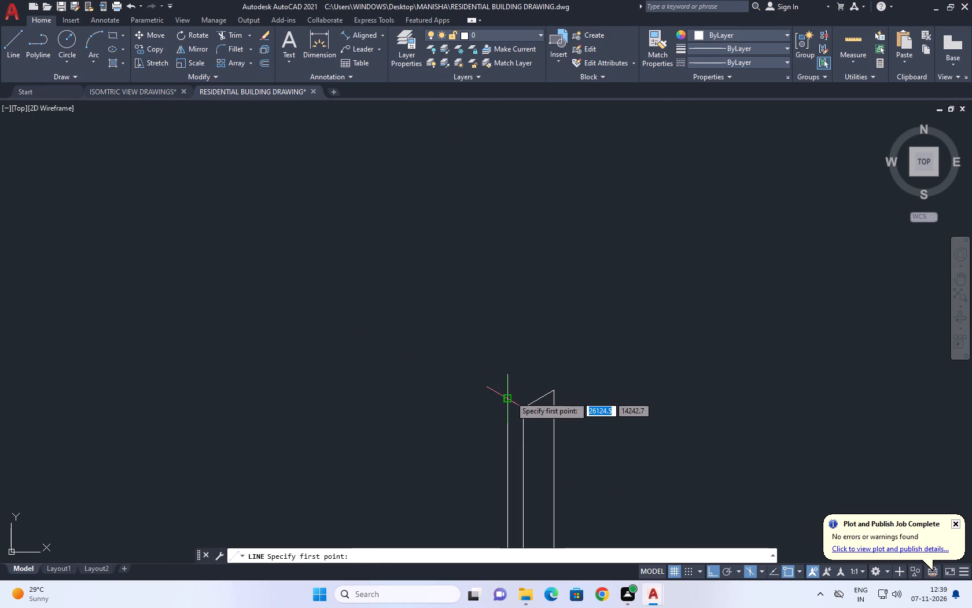
pyautogui.click(506, 398)
pyautogui.scroll(-1, 519, 377)
pyautogui.moveTo(598, 325); pyautogui.dragTo(566, 404, button='middle')
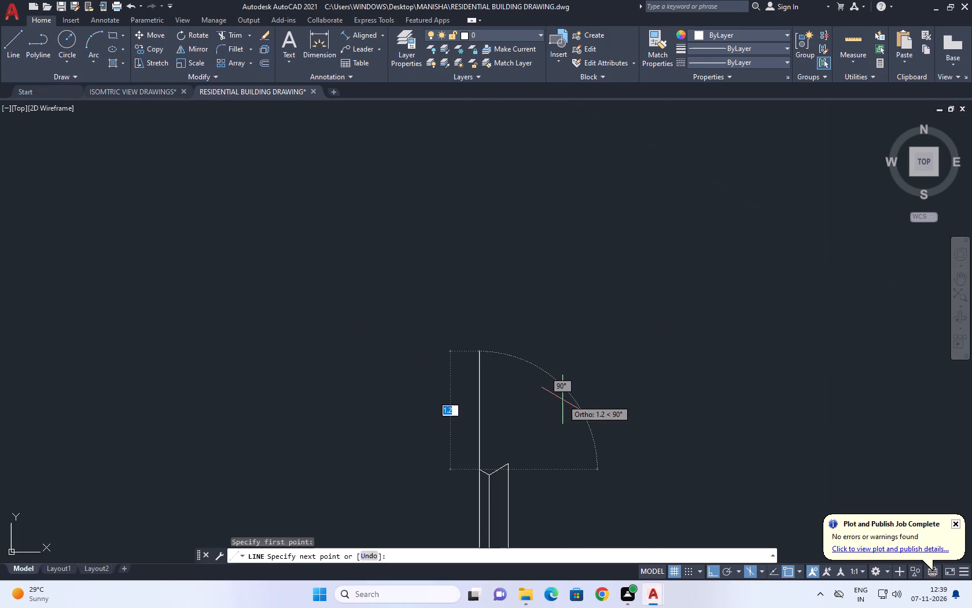
pyautogui.press('F5')
pyautogui.click(676, 319)
pyautogui.rightClick(586, 293)
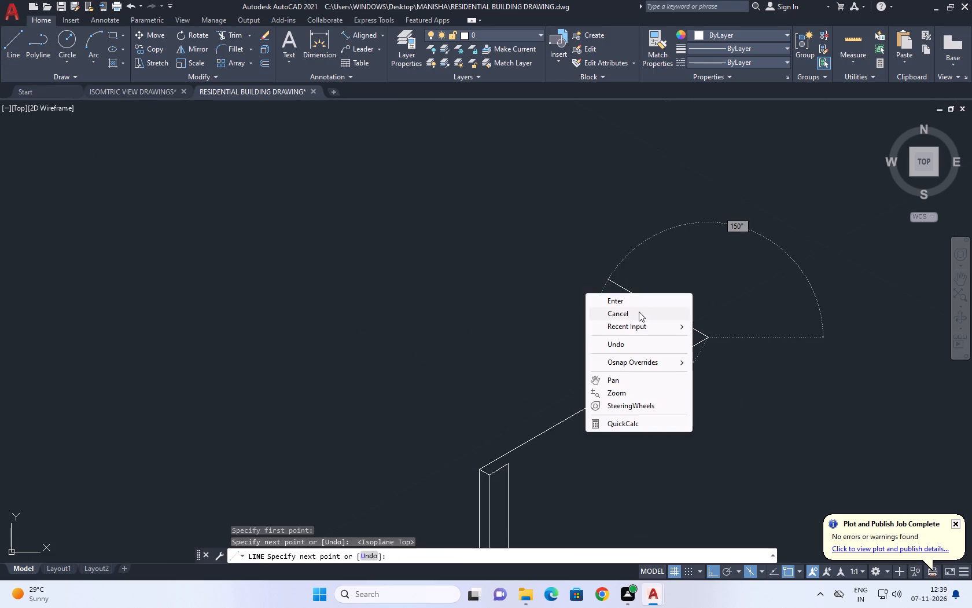
pyautogui.click(639, 312)
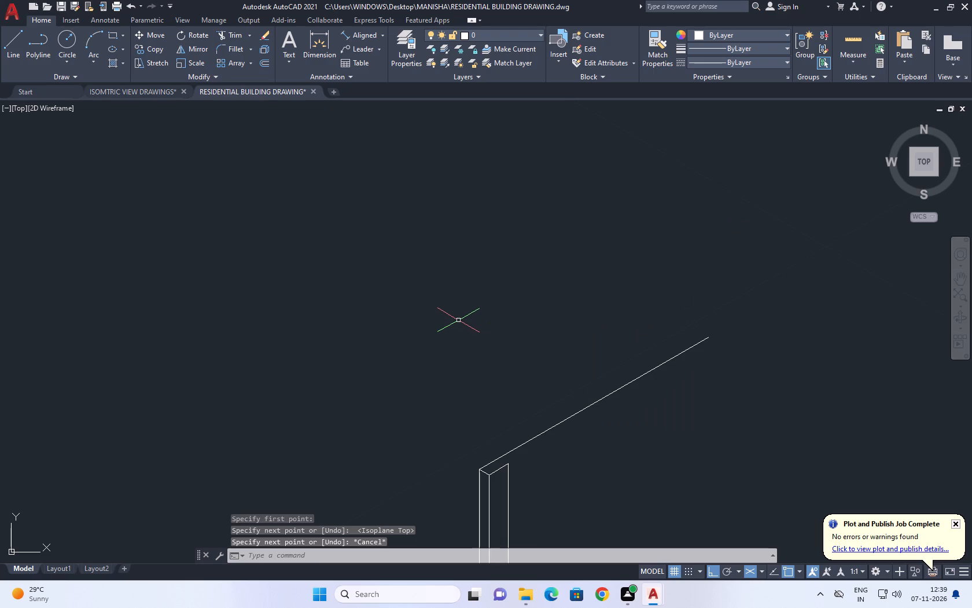
# Copy the 30° top line from the outer vertical's top end to the top of the adjacent middle vertical.
pyautogui.scroll(-1, 458, 319)
pyautogui.scroll(2, 469, 382)
pyautogui.click(535, 436)
pyautogui.click(522, 423)
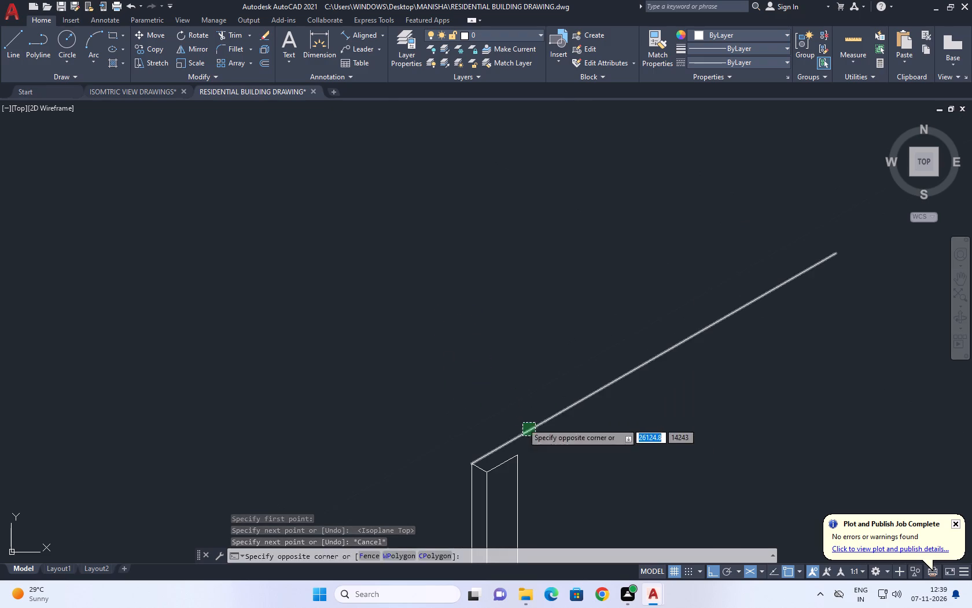
pyautogui.click(150, 50)
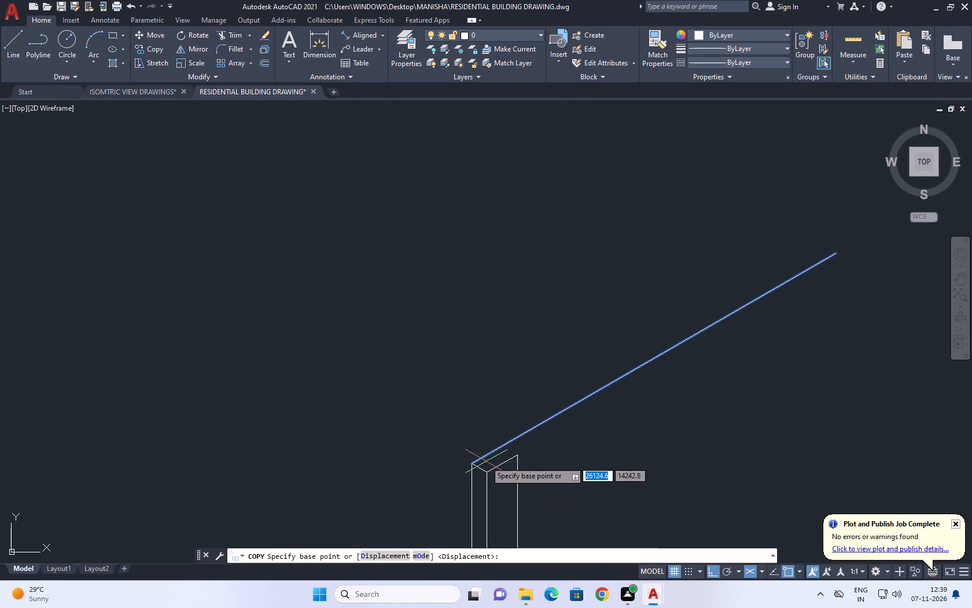
pyautogui.click(474, 460)
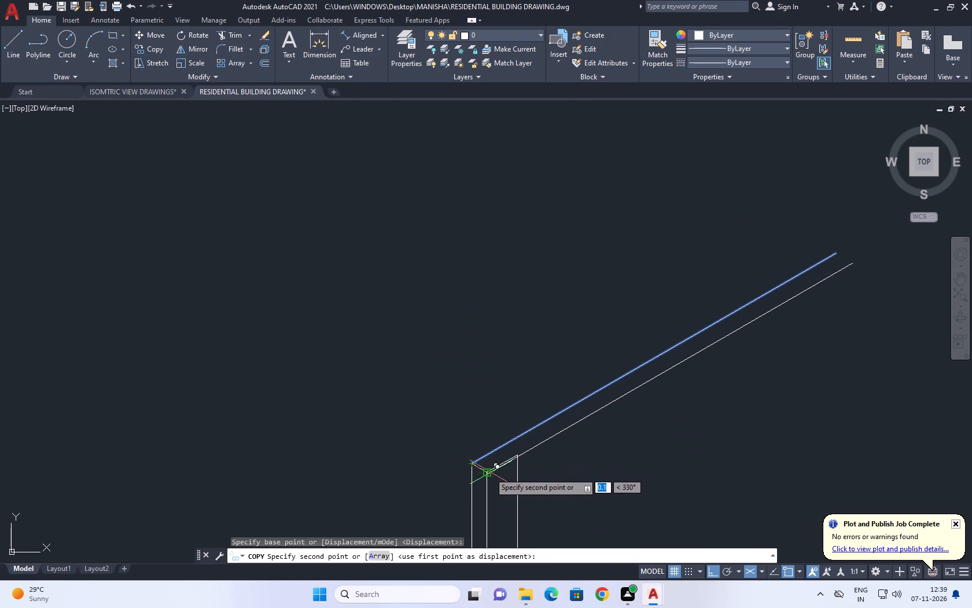
pyautogui.click(485, 473)
pyautogui.rightClick(503, 384)
pyautogui.click(569, 406)
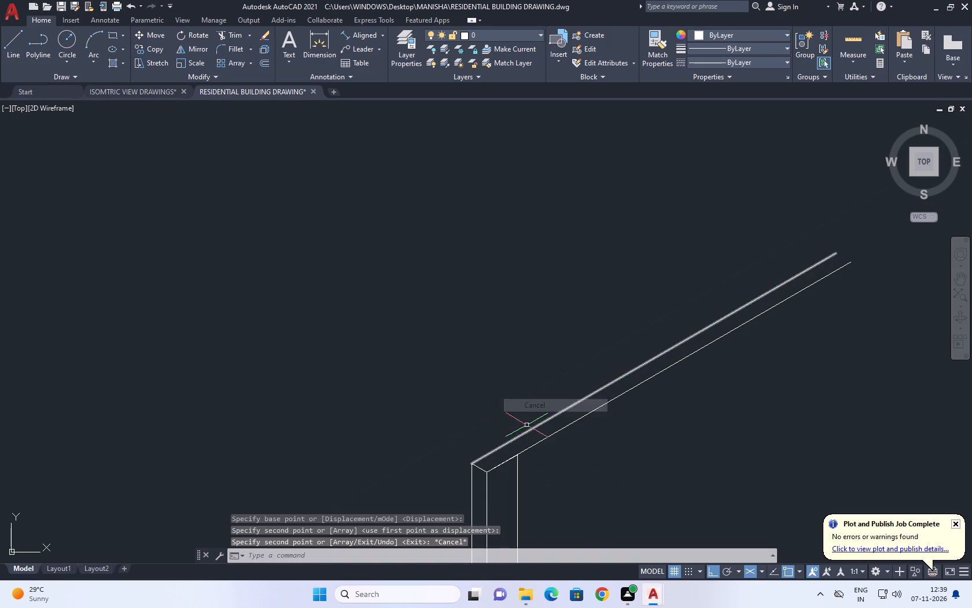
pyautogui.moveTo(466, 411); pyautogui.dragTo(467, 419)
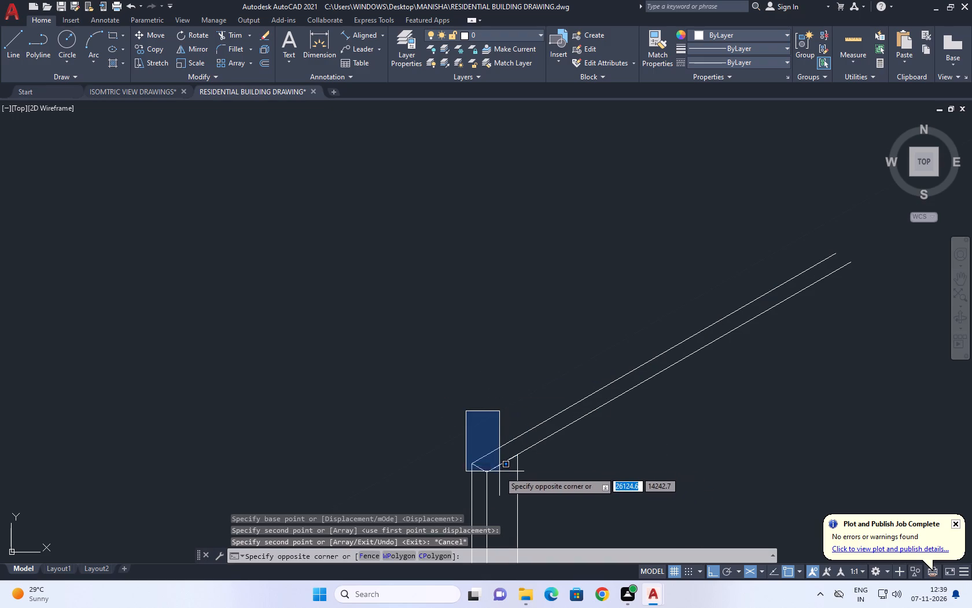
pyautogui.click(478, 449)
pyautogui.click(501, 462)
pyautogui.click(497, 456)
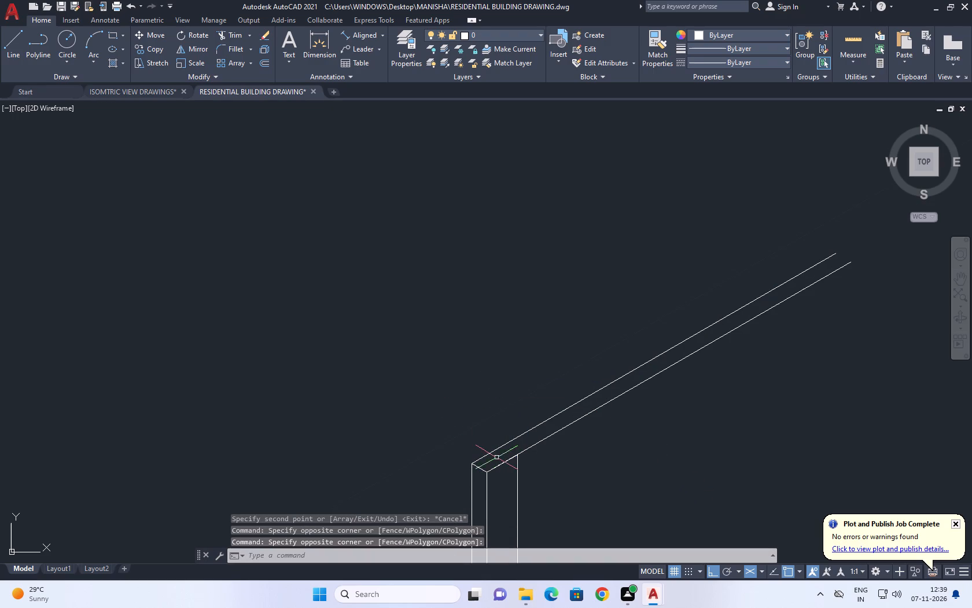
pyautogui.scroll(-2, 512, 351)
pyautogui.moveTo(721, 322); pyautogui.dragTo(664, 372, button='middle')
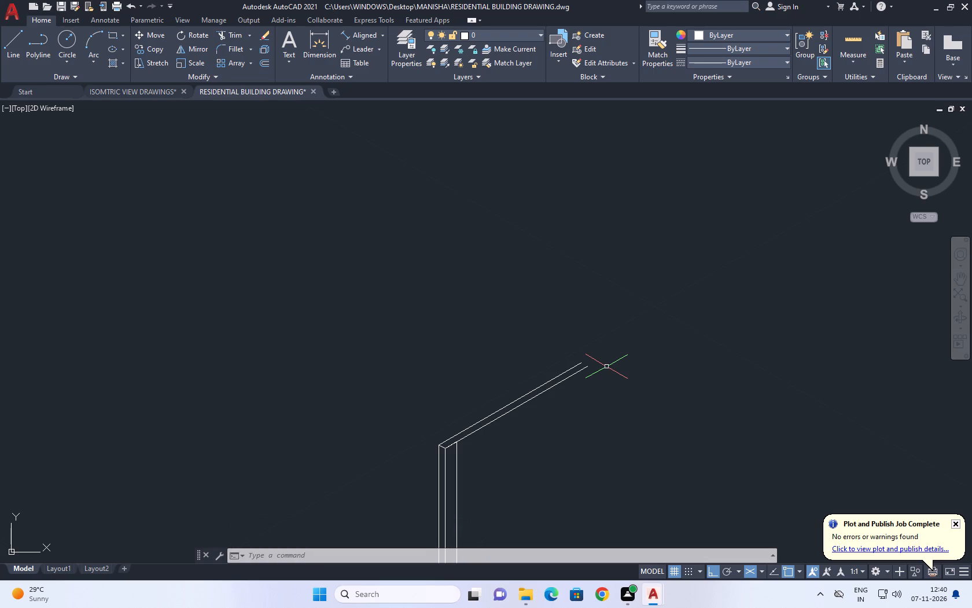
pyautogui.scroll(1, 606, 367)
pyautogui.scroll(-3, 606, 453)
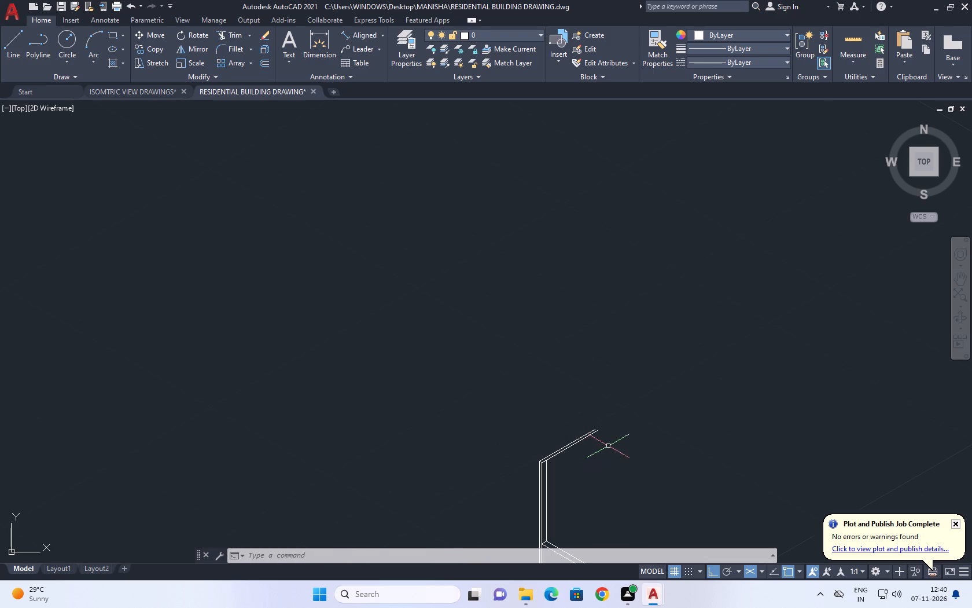
# Draw a line from the return wall's lower end corner: 0.226 back along the base, 0.226 up, and at 30° past the end vertical.
pyautogui.moveTo(679, 495); pyautogui.dragTo(553, 319, button='middle')
pyautogui.moveTo(437, 412); pyautogui.dragTo(507, 442, button='middle')
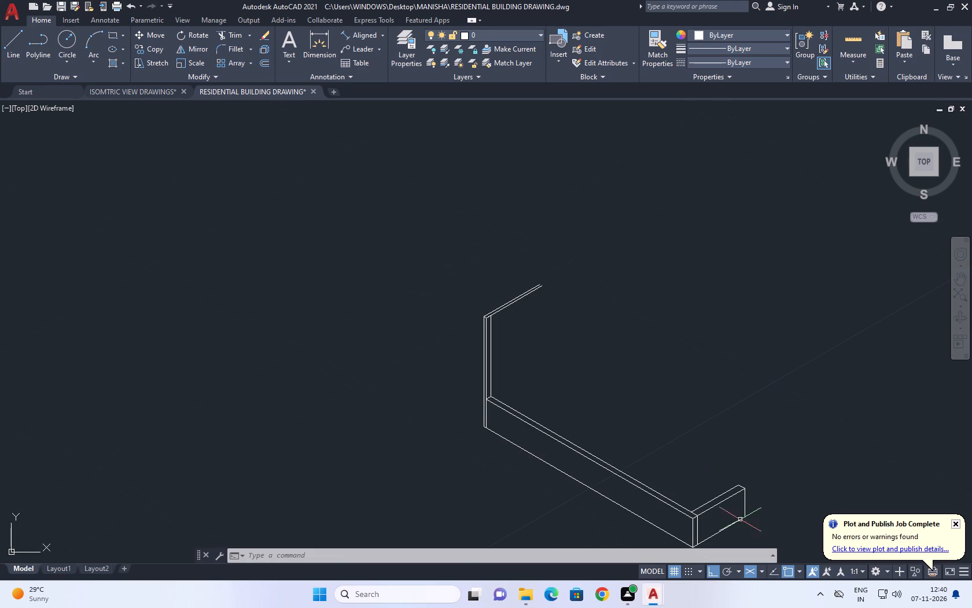
pyautogui.moveTo(730, 514); pyautogui.dragTo(472, 378, button='middle')
pyautogui.scroll(2, 472, 378)
pyautogui.moveTo(455, 357); pyautogui.dragTo(465, 381, button='middle')
pyautogui.scroll(1, 465, 381)
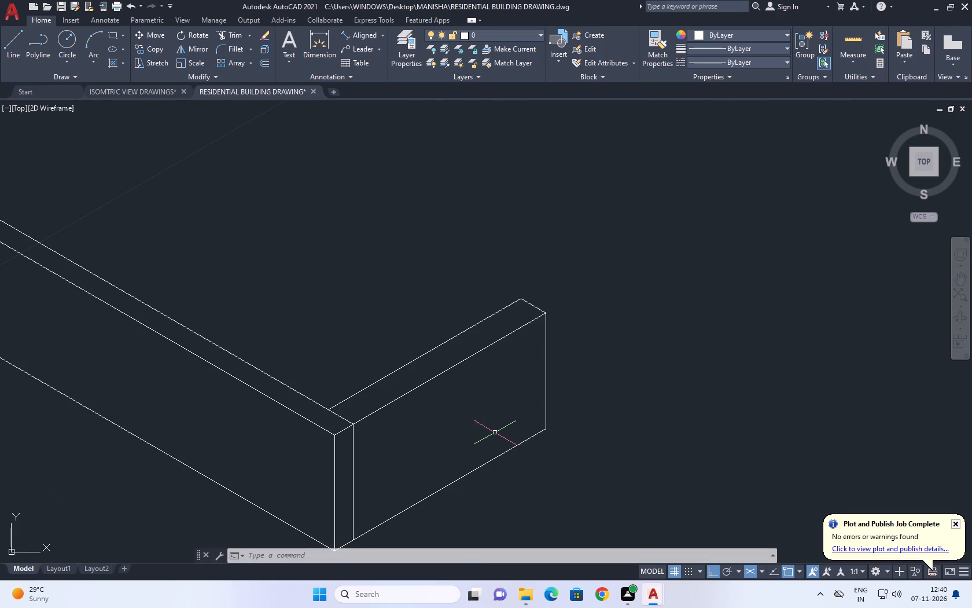
pyautogui.moveTo(543, 472); pyautogui.dragTo(469, 431, button='middle')
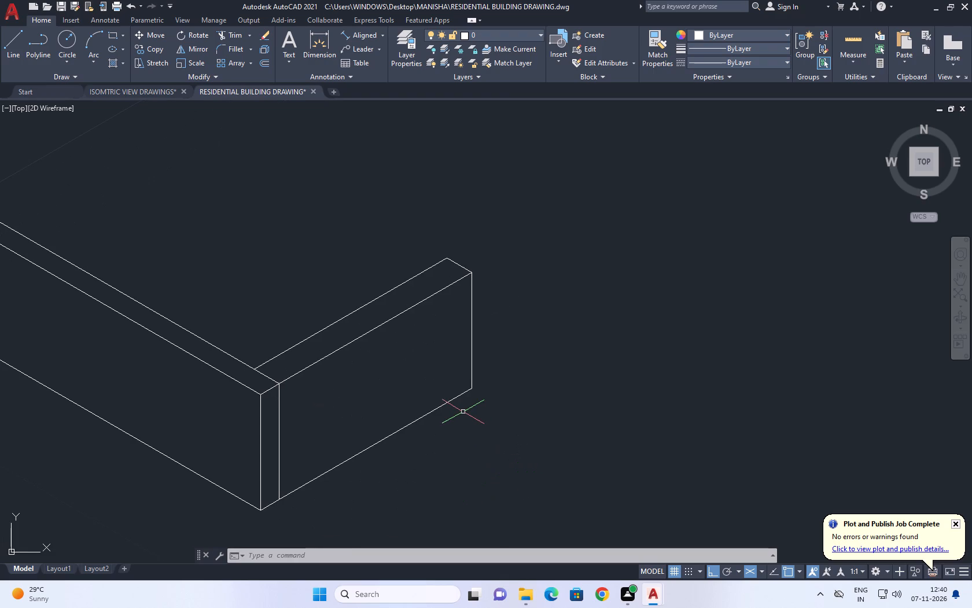
pyautogui.click(8, 52)
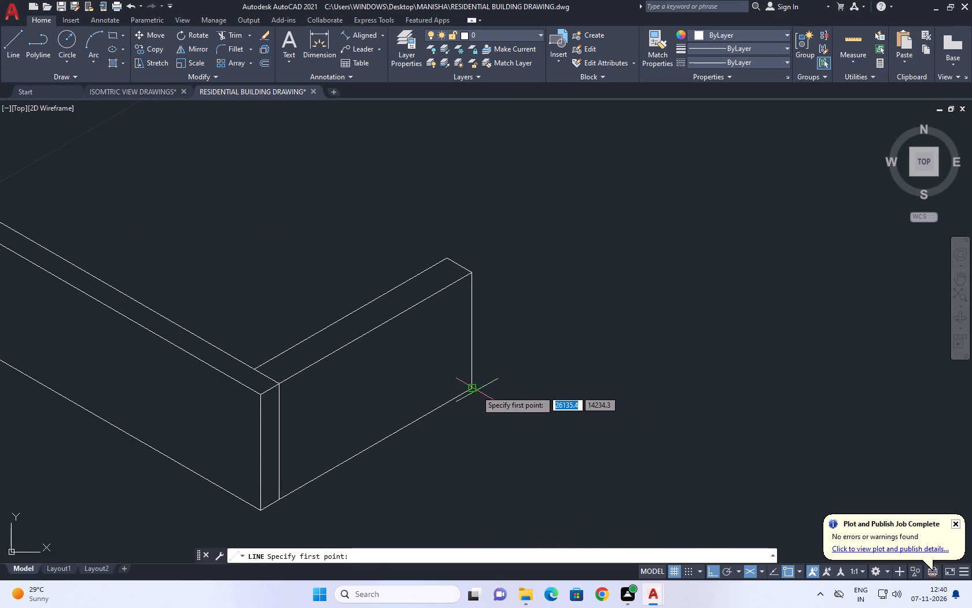
pyautogui.click(472, 389)
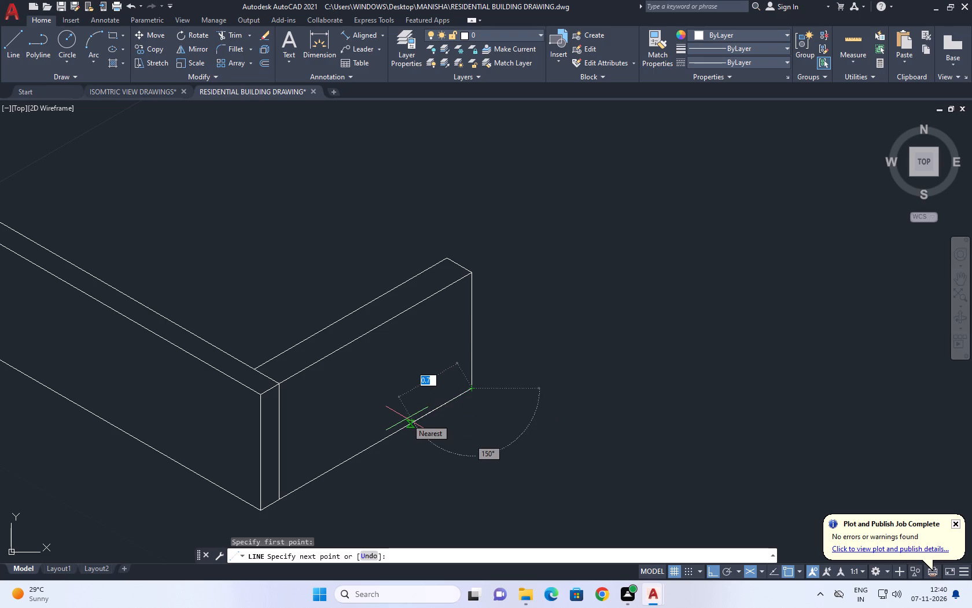
pyautogui.write('0.226')
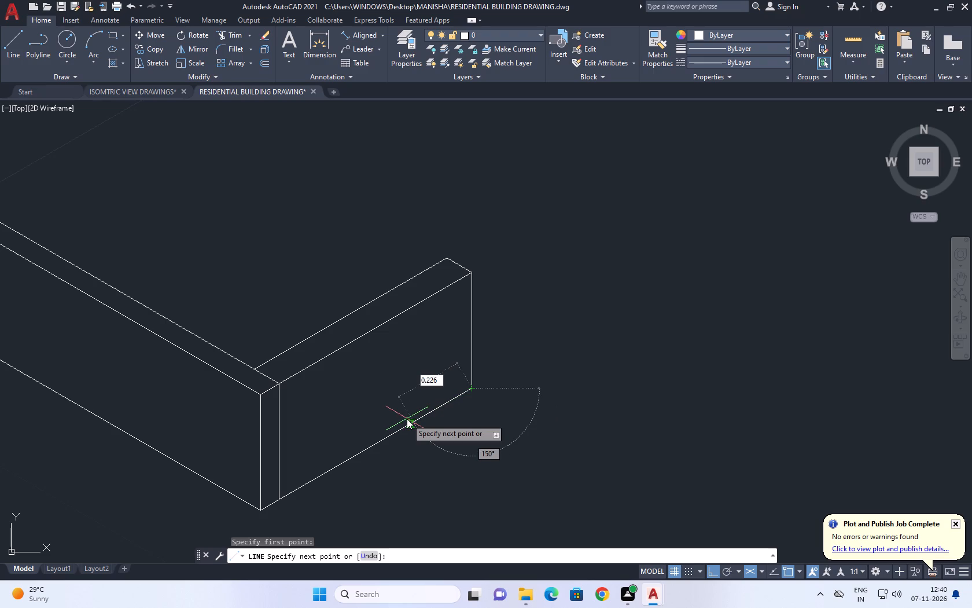
pyautogui.press('Return')
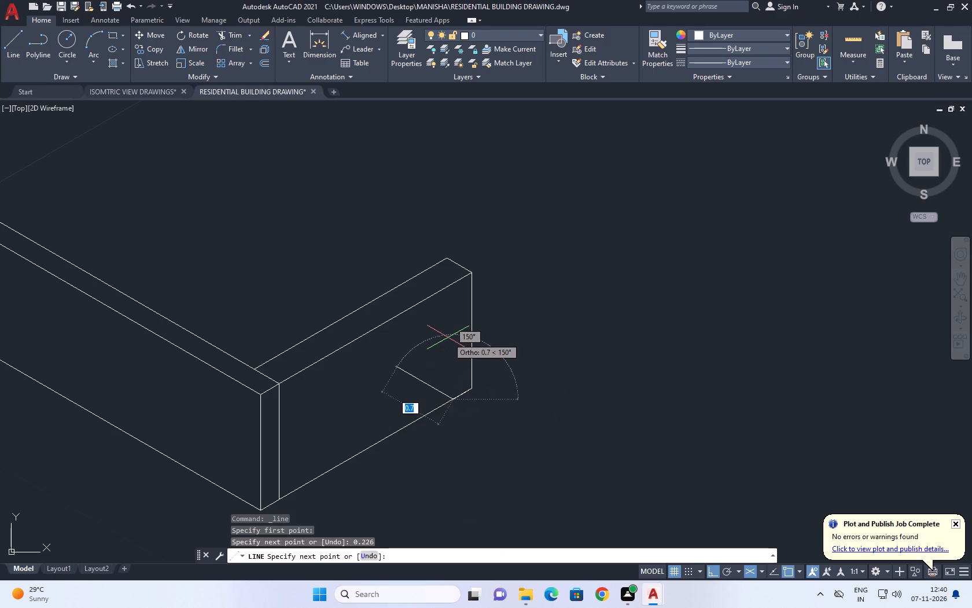
pyautogui.press('F8')
pyautogui.press('F8')
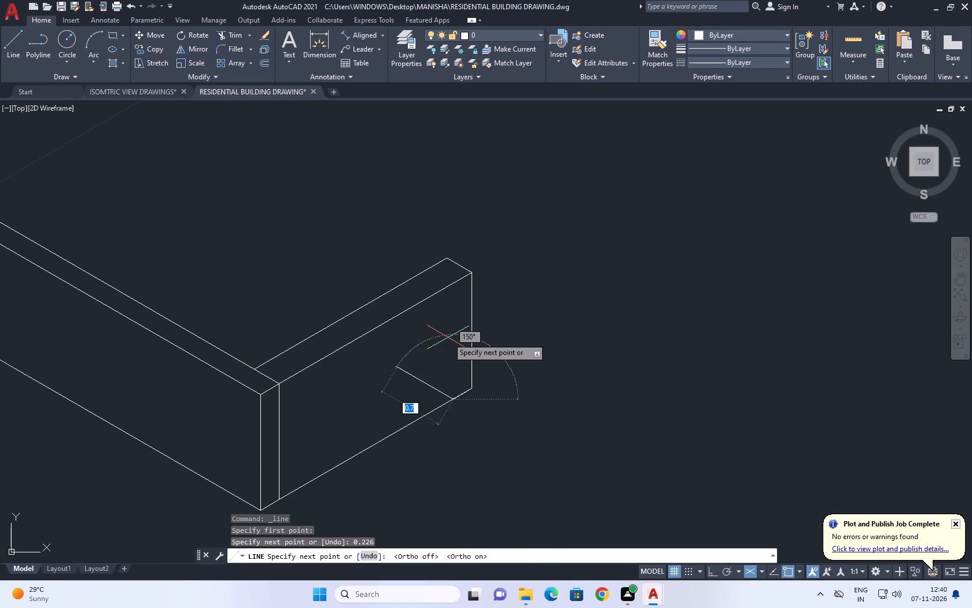
pyautogui.press('F5')
pyautogui.write('0.226')
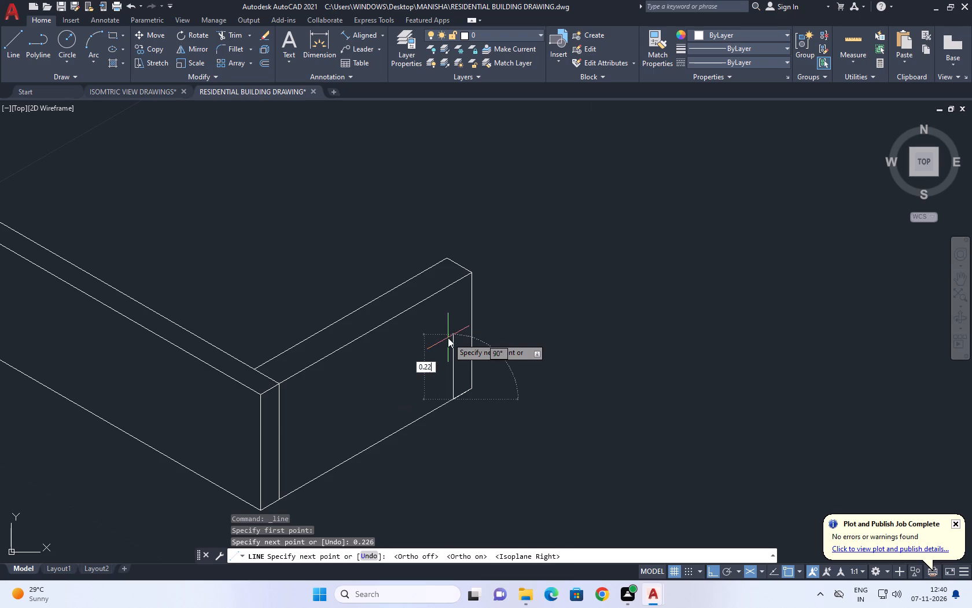
pyautogui.press('Return')
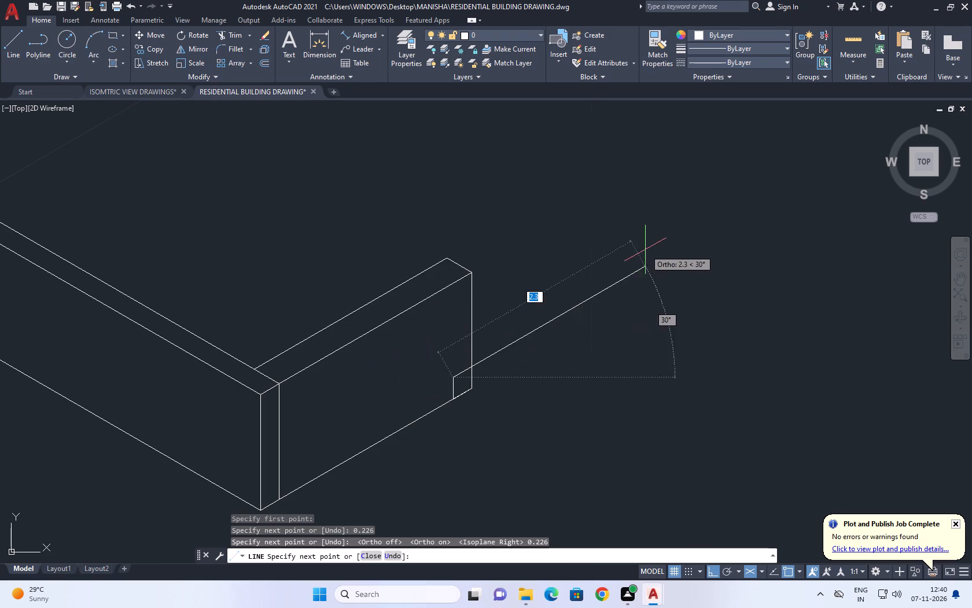
pyautogui.moveTo(645, 250); pyautogui.dragTo(597, 274, button='middle')
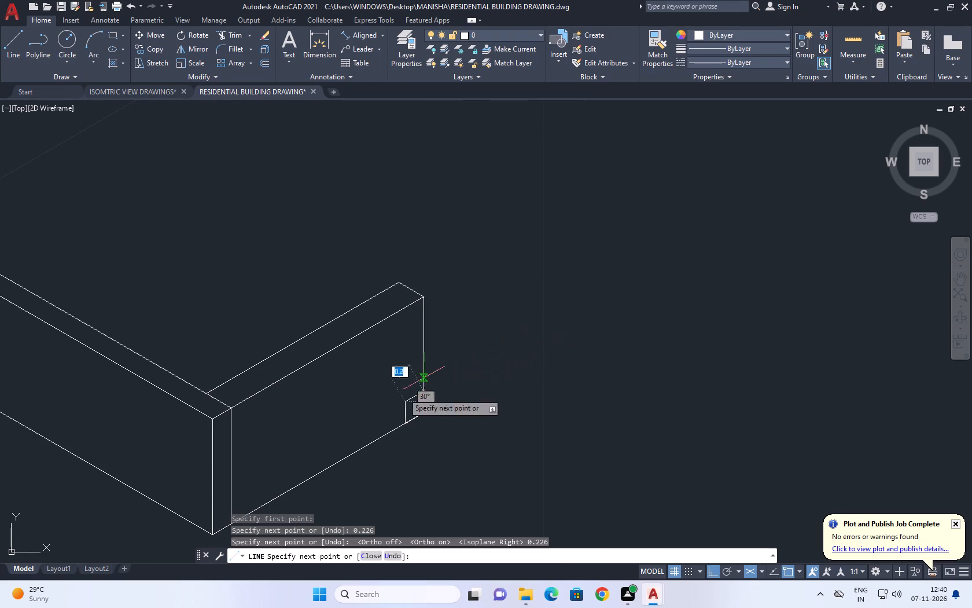
pyautogui.scroll(2, 407, 398)
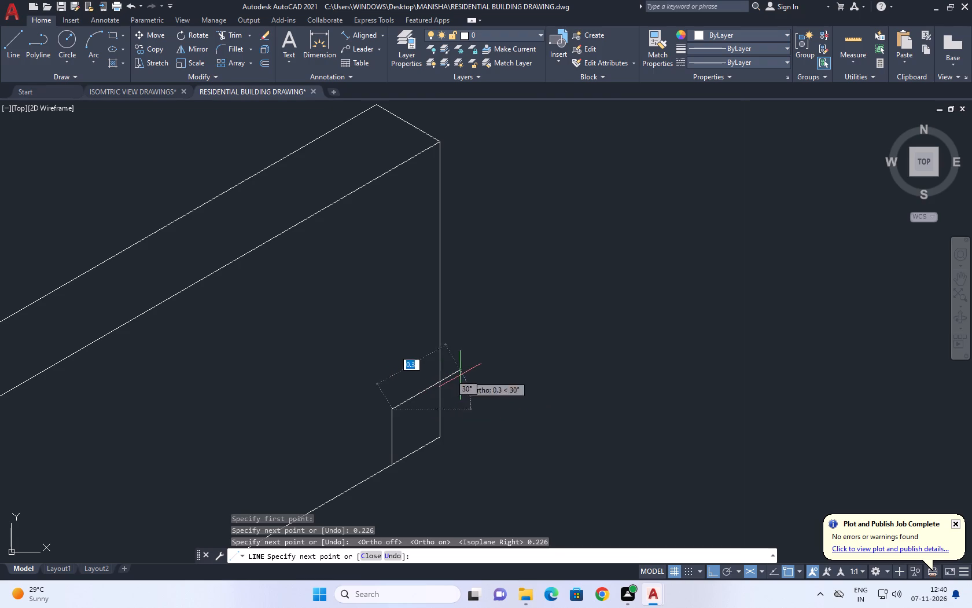
pyautogui.click(460, 375)
pyautogui.rightClick(531, 339)
pyautogui.click(570, 358)
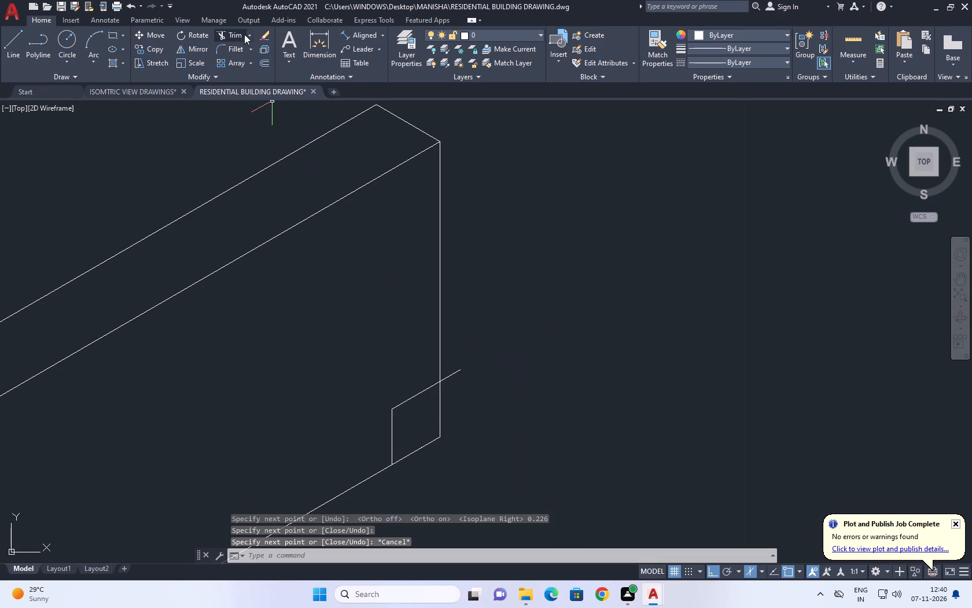
# Trim the overshoot of the short 30° line beyond the return wall's end vertical.
pyautogui.click(234, 33)
pyautogui.click(454, 376)
pyautogui.click(453, 361)
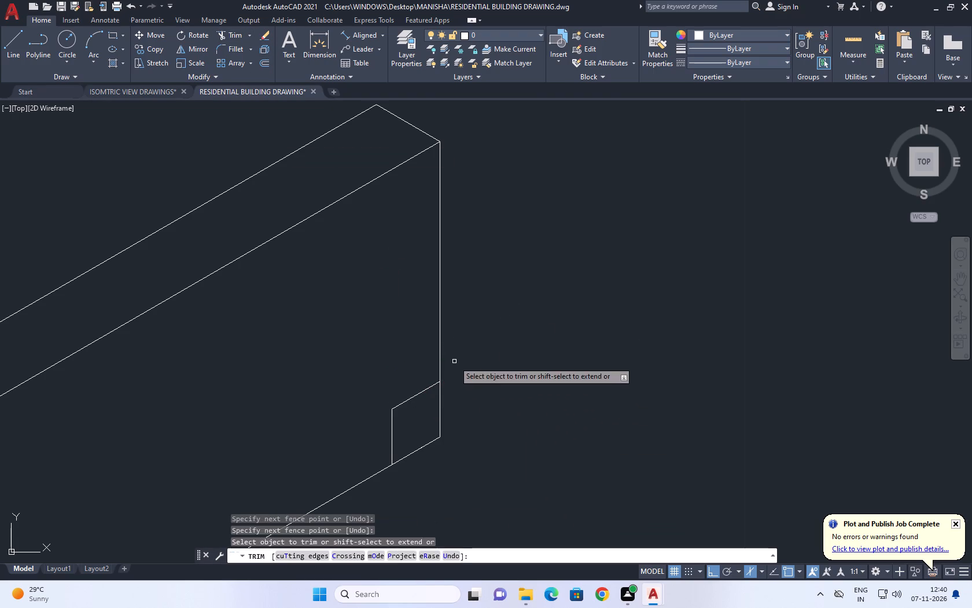
pyautogui.rightClick(496, 345)
pyautogui.click(528, 360)
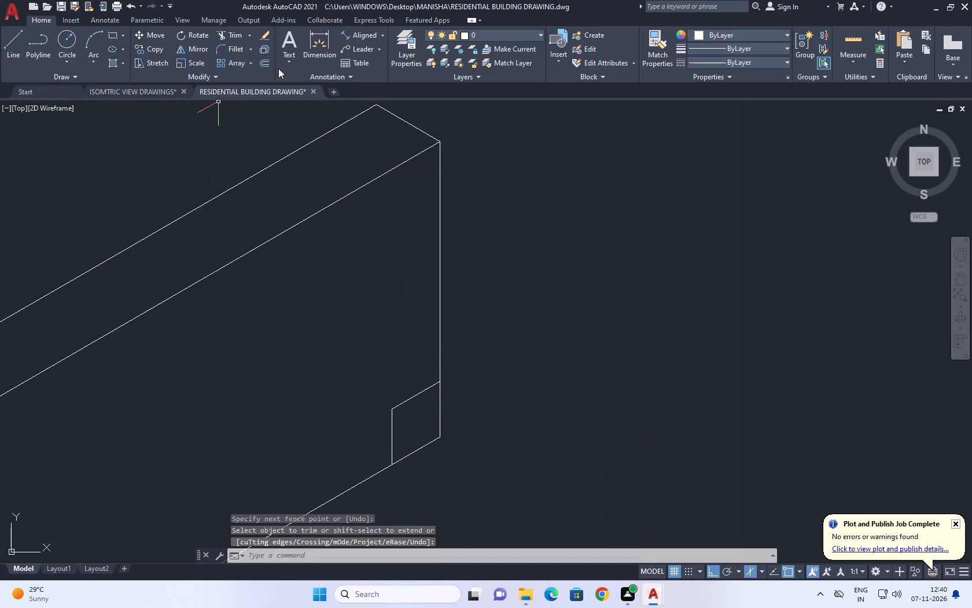
# Draw a low strip from the short line's intersection with the end vertical: 6 at 30°, 0.226 down, and back to the wall's lower corner.
pyautogui.click(10, 53)
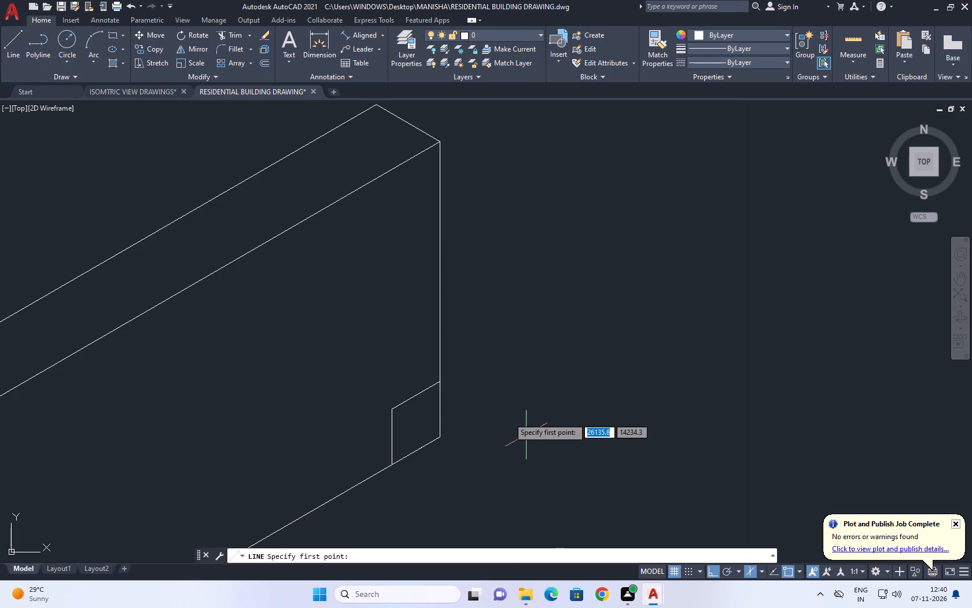
pyautogui.click(439, 384)
pyautogui.scroll(-2, 510, 350)
pyautogui.moveTo(652, 304); pyautogui.dragTo(142, 485, button='middle')
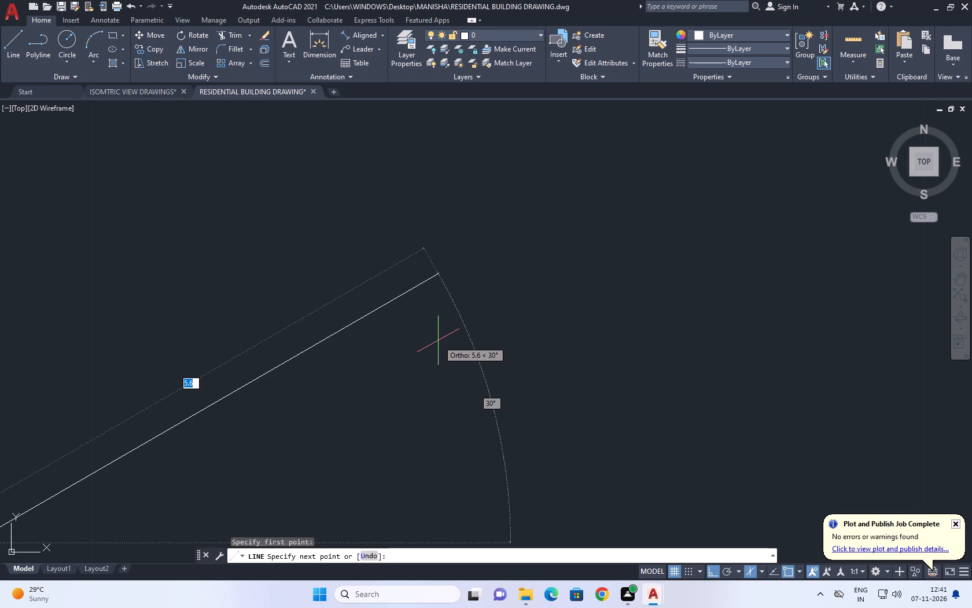
pyautogui.press('6')
pyautogui.press('Return')
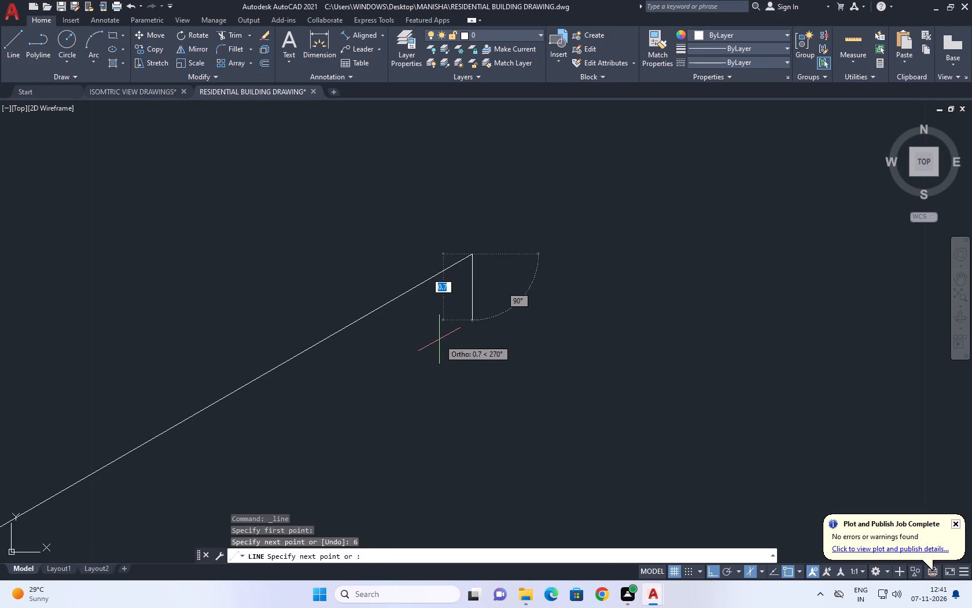
pyautogui.scroll(-2, 490, 296)
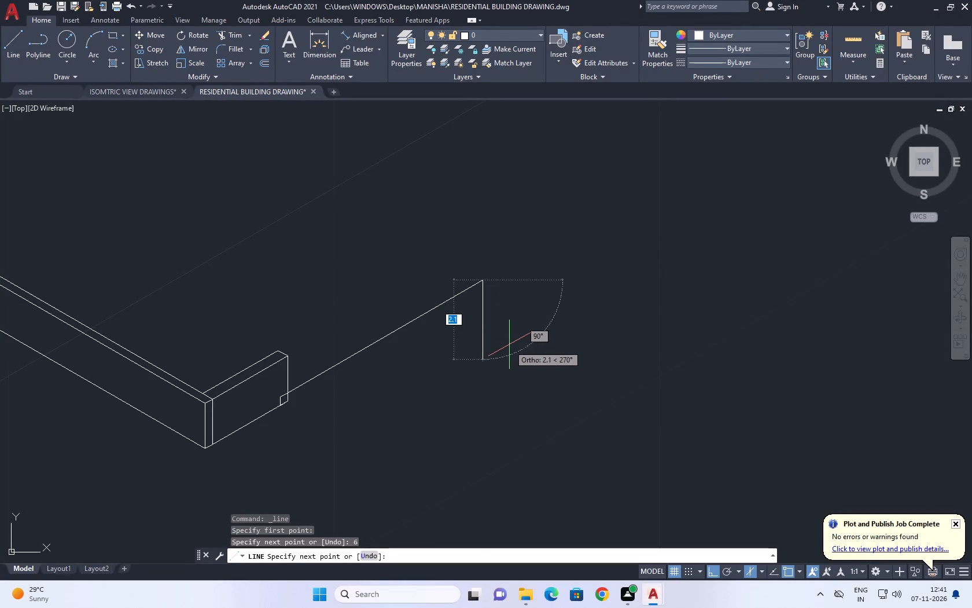
pyautogui.write('0.226')
pyautogui.press('Return')
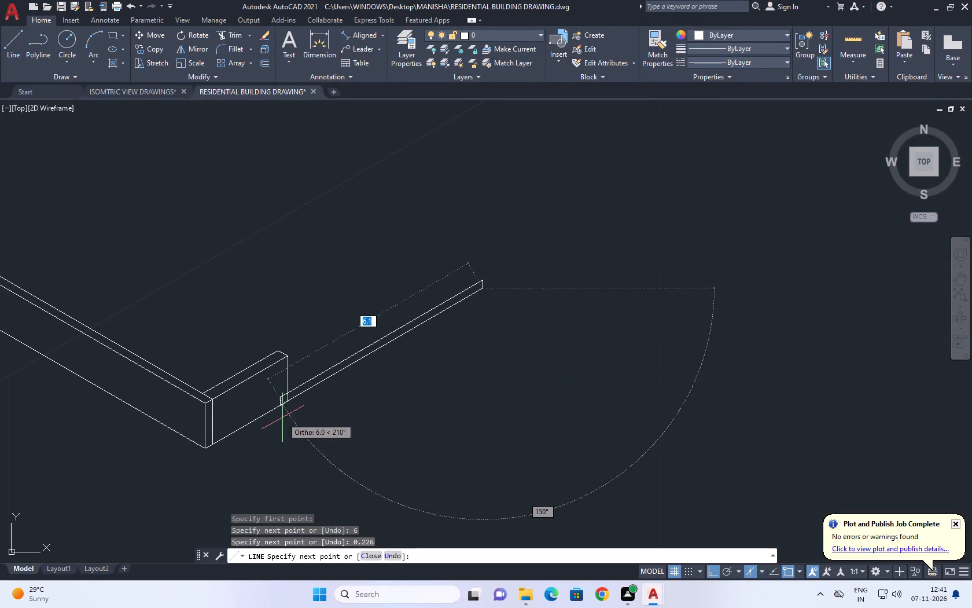
pyautogui.scroll(3, 324, 402)
pyautogui.scroll(1, 185, 398)
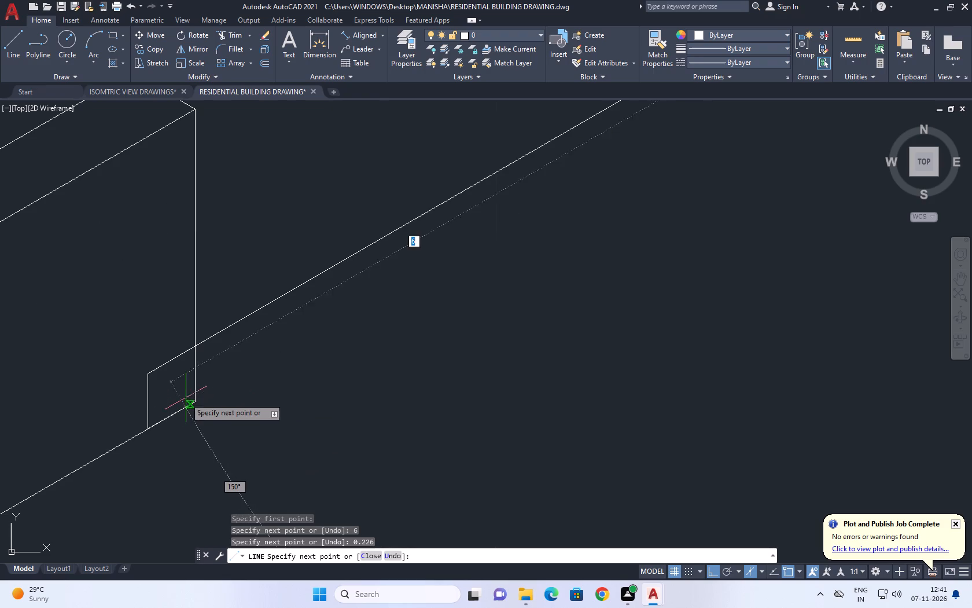
pyautogui.click(193, 401)
pyautogui.rightClick(300, 377)
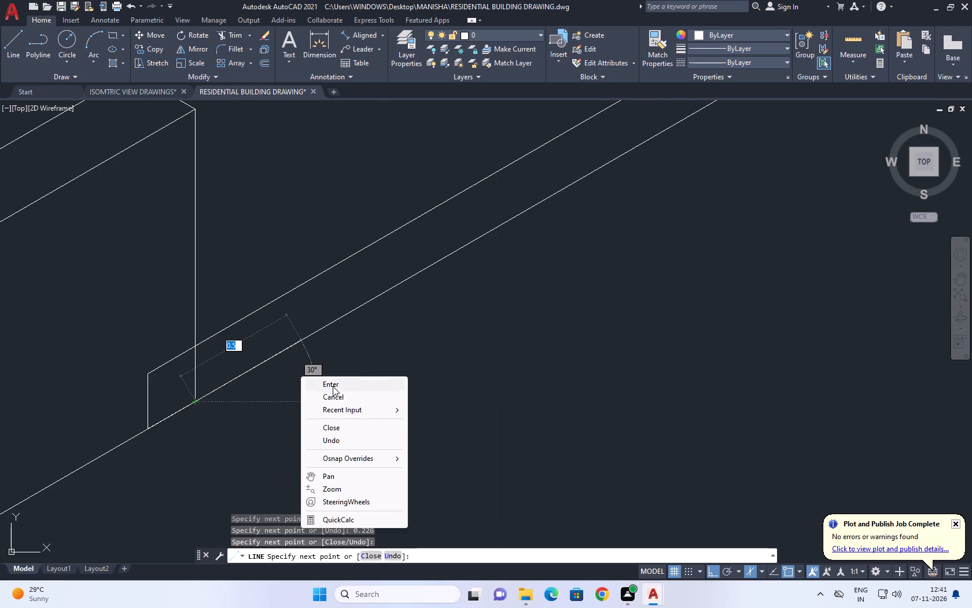
pyautogui.click(334, 392)
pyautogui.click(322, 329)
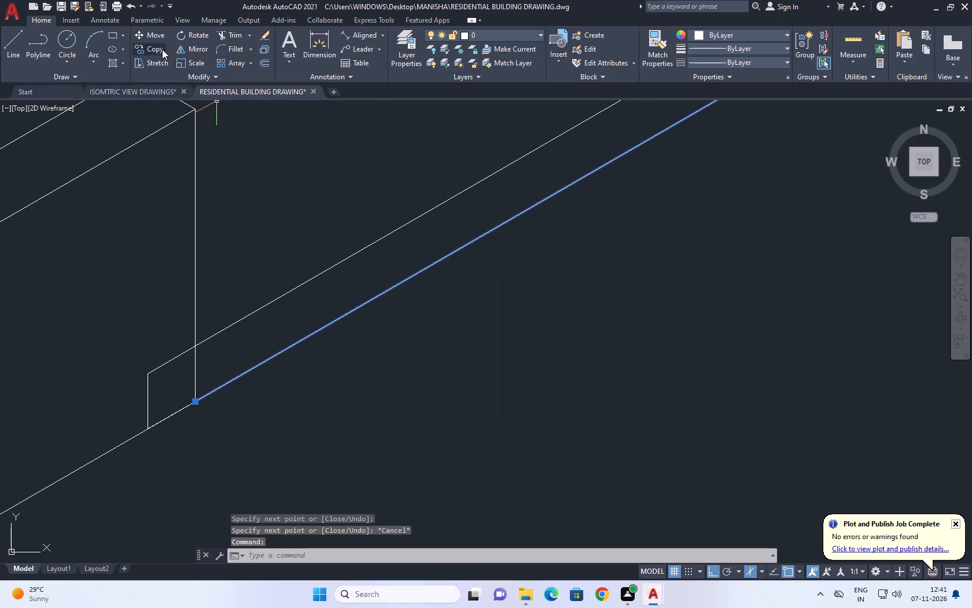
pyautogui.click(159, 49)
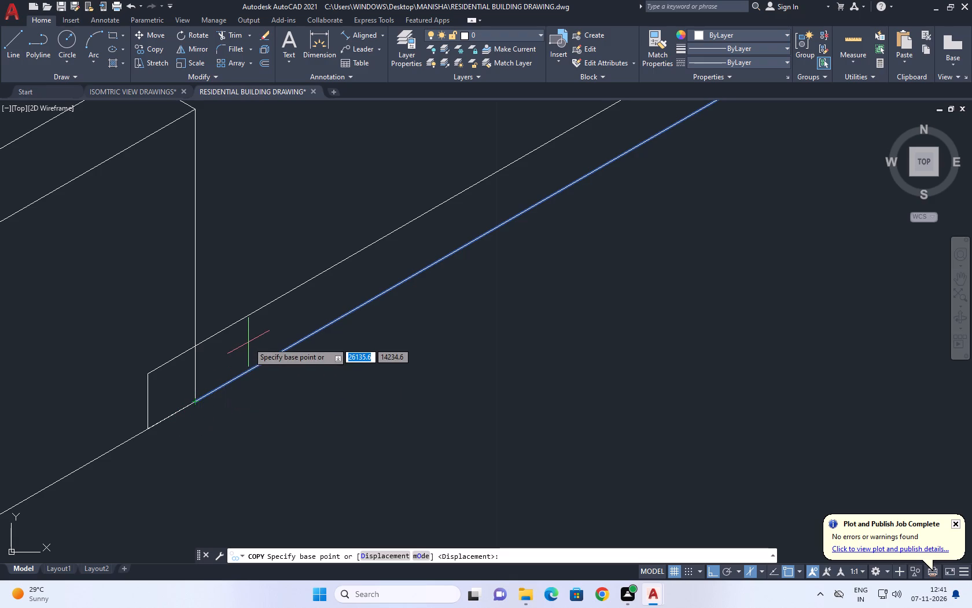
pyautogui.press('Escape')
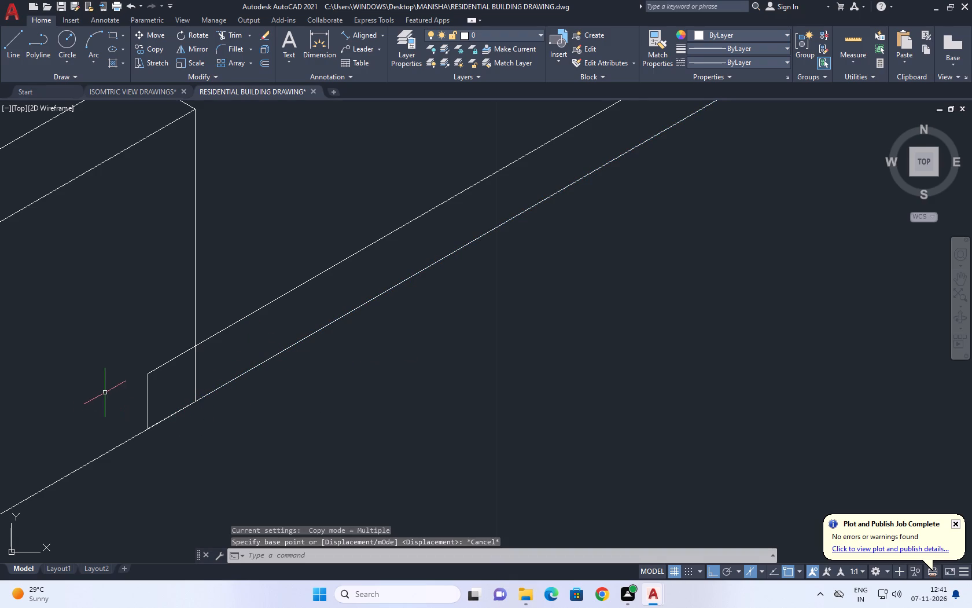
# Draw the strip's end face from the small vertical's top: 0.226 along the 150° isometric direction, 0.226 down, and back to its base.
pyautogui.moveTo(109, 395); pyautogui.dragTo(290, 449, button='middle')
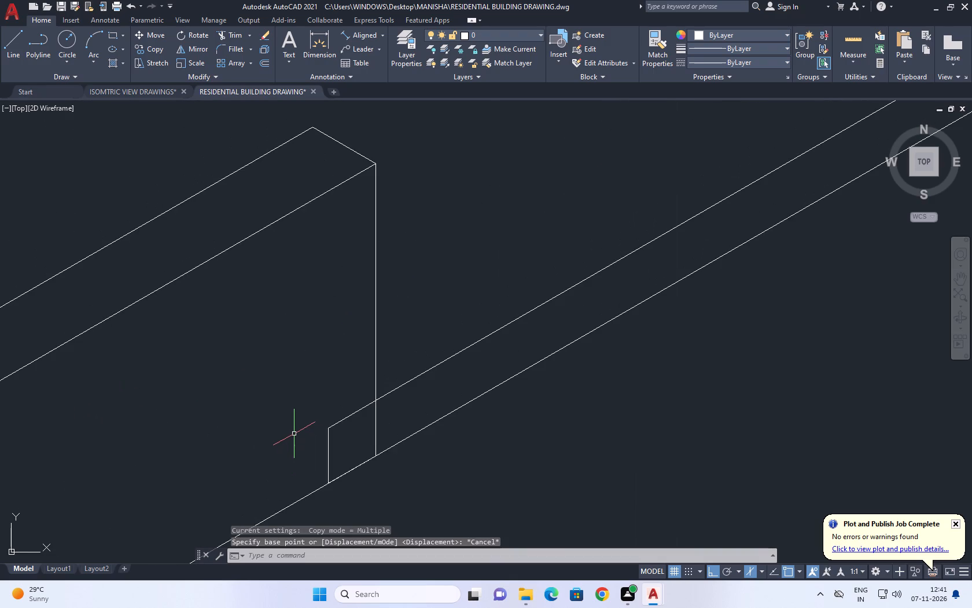
pyautogui.press('l')
pyautogui.press('space')
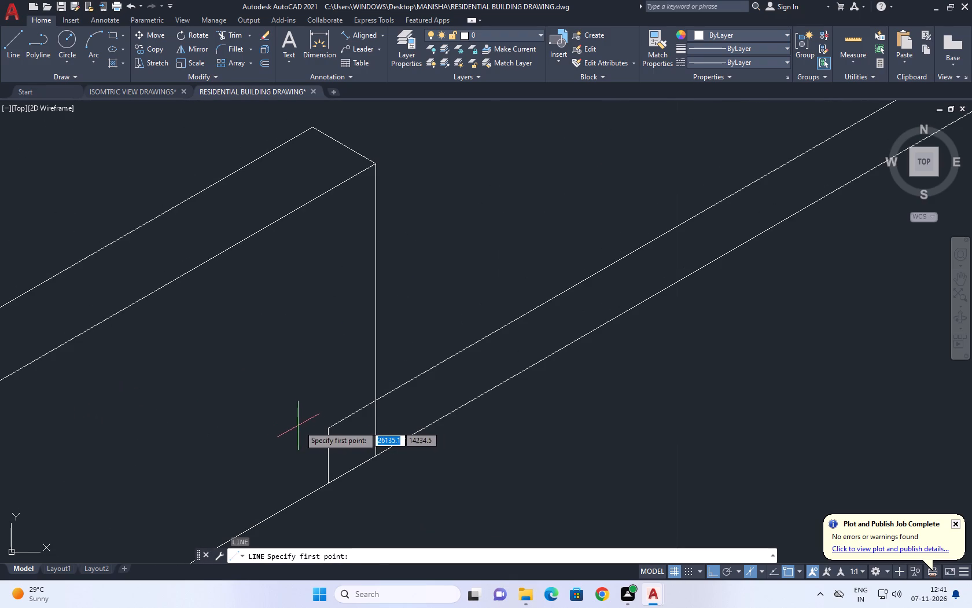
pyautogui.click(326, 428)
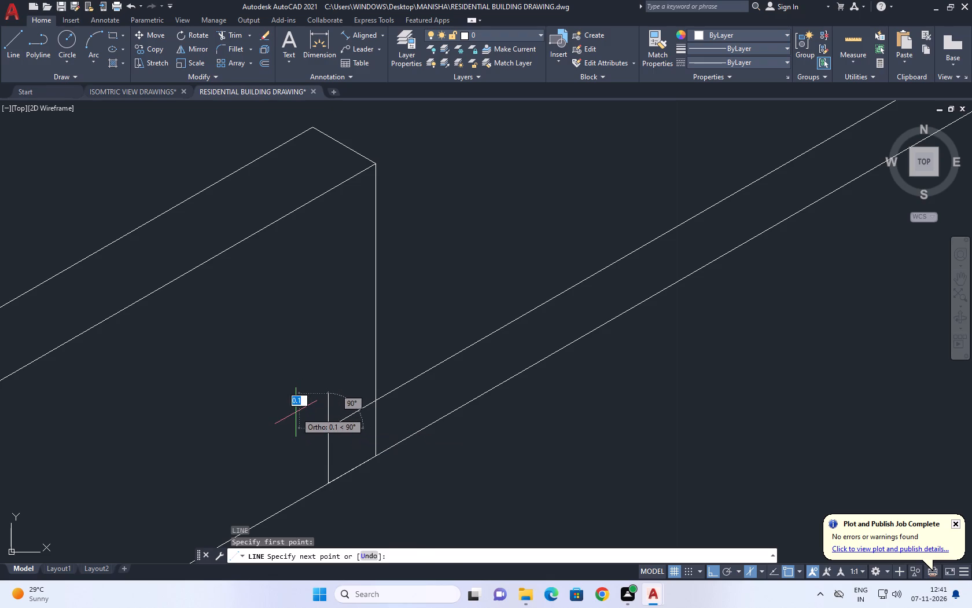
pyautogui.press('F5')
pyautogui.write('0.226')
pyautogui.press('Return')
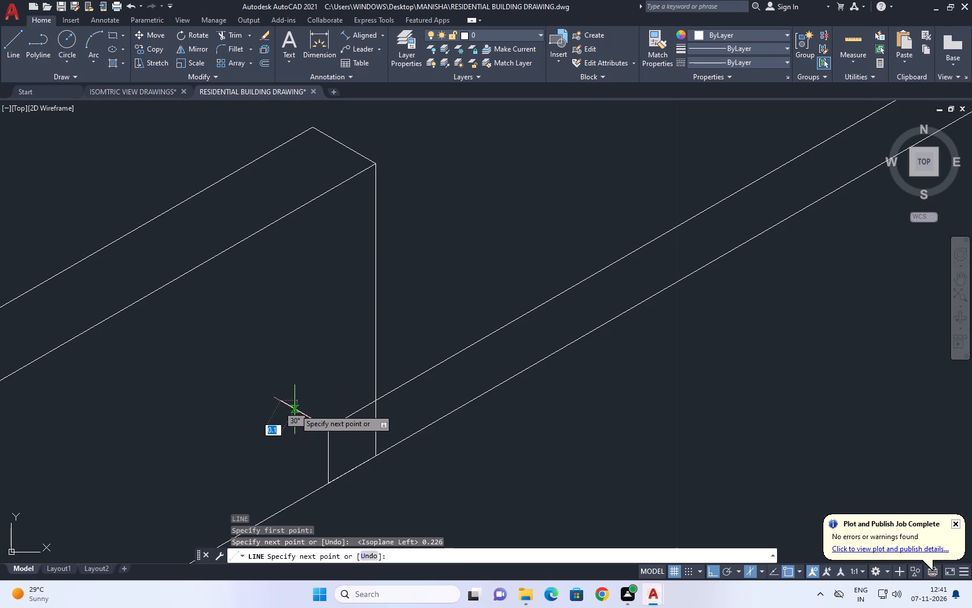
pyautogui.scroll(1, 287, 450)
pyautogui.moveTo(274, 466); pyautogui.dragTo(275, 351, button='middle')
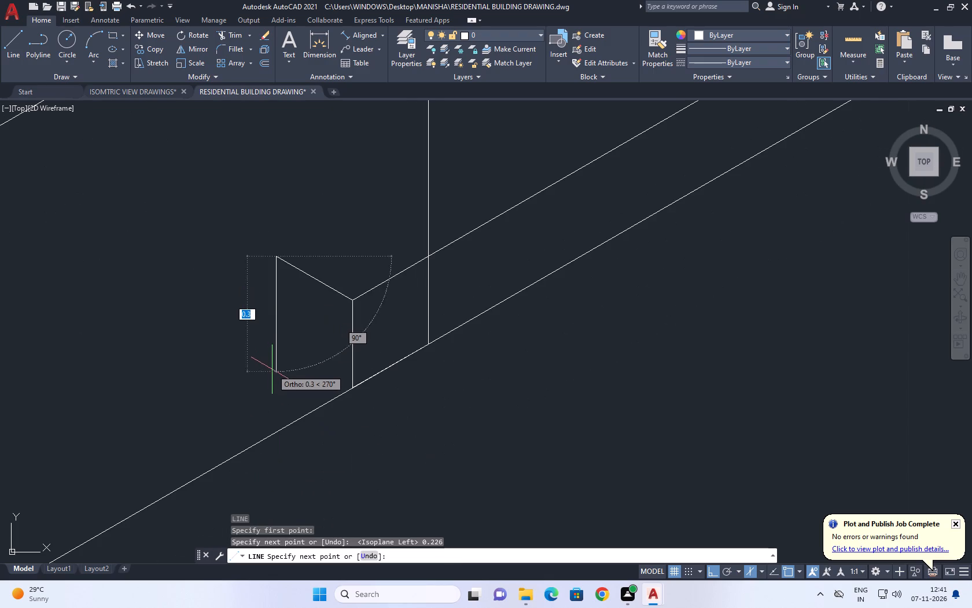
pyautogui.write('0.226')
pyautogui.press('Return')
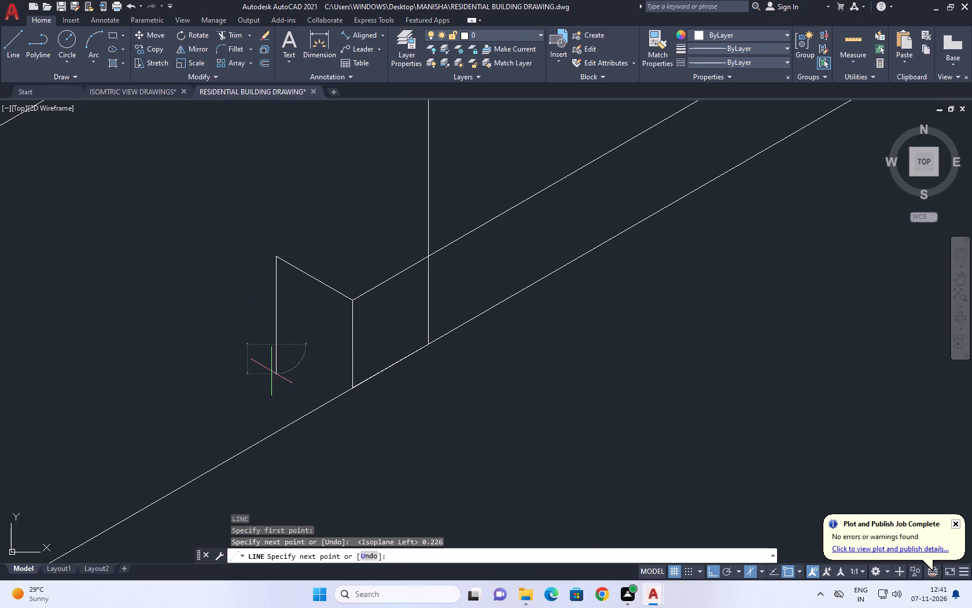
pyautogui.click(349, 390)
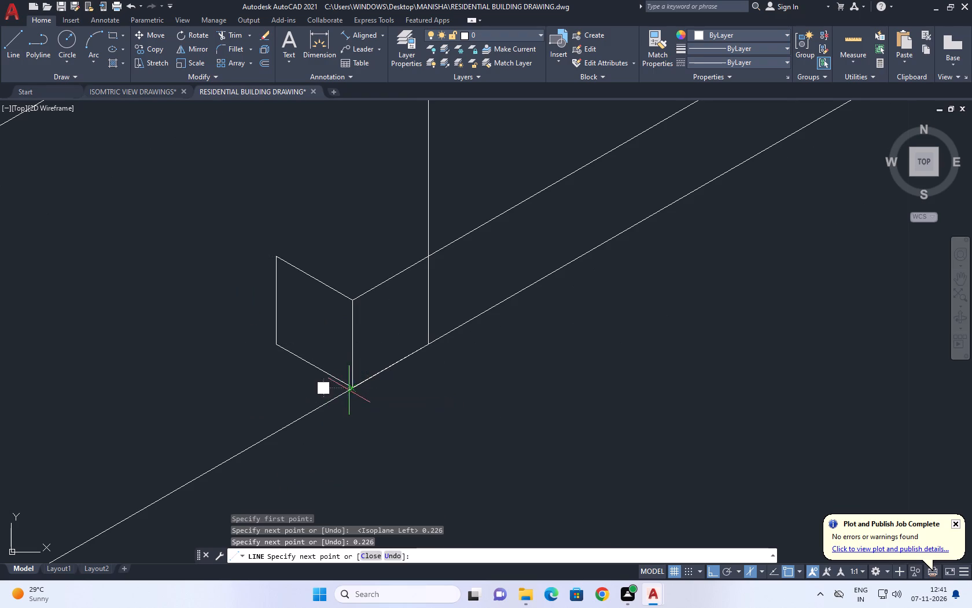
pyautogui.press('space')
# Draw the strip's rear top edge from the end face's upper rear corner, about 6.3 long at 30°, past the strip's far end.
pyautogui.scroll(-3, 369, 347)
pyautogui.moveTo(524, 277); pyautogui.dragTo(310, 395, button='middle')
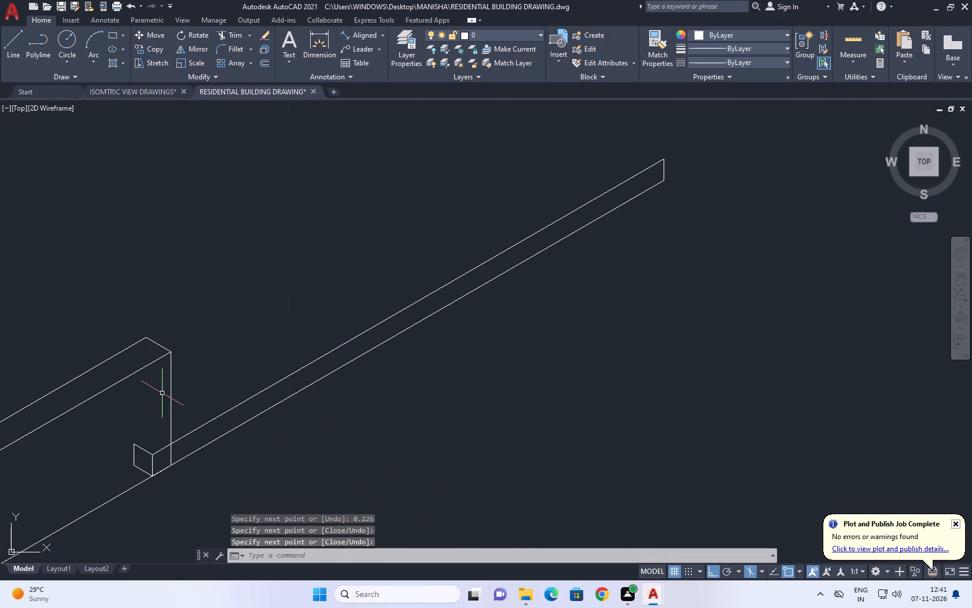
pyautogui.press('l')
pyautogui.press('space')
pyautogui.click(133, 444)
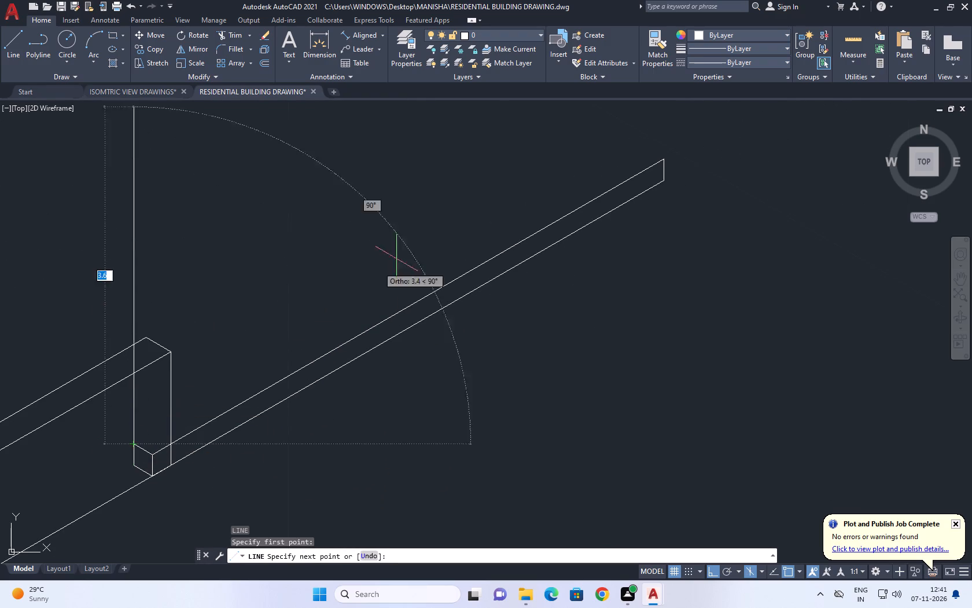
pyautogui.moveTo(445, 259); pyautogui.dragTo(215, 497, button='middle')
pyautogui.press('F5')
pyautogui.scroll(2, 371, 400)
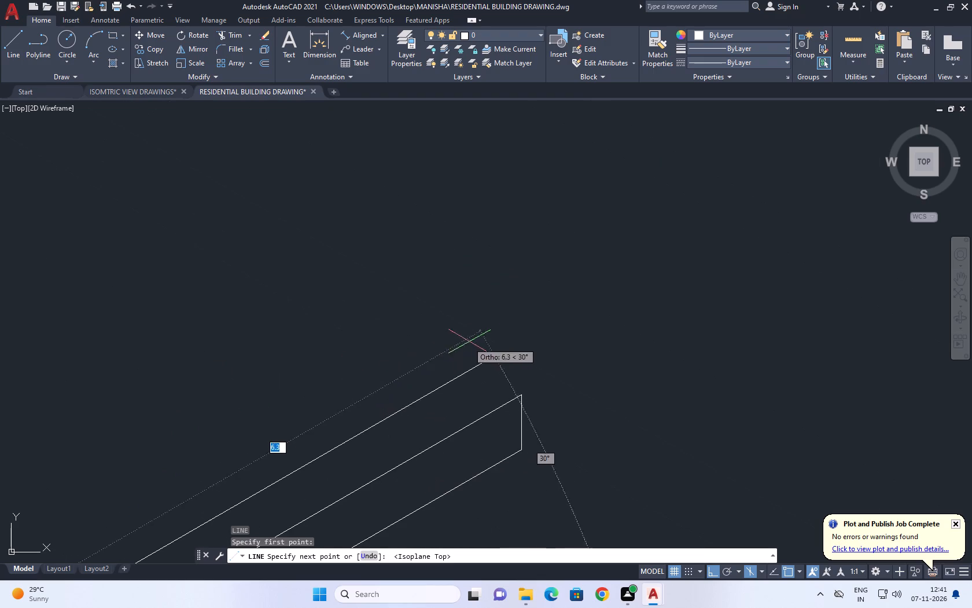
pyautogui.click(486, 332)
pyautogui.press('space')
# Draw a line about 0.5 long at 150° from the strip's far upper corner, crossing the rear top edge.
pyautogui.press('space')
pyautogui.click(521, 394)
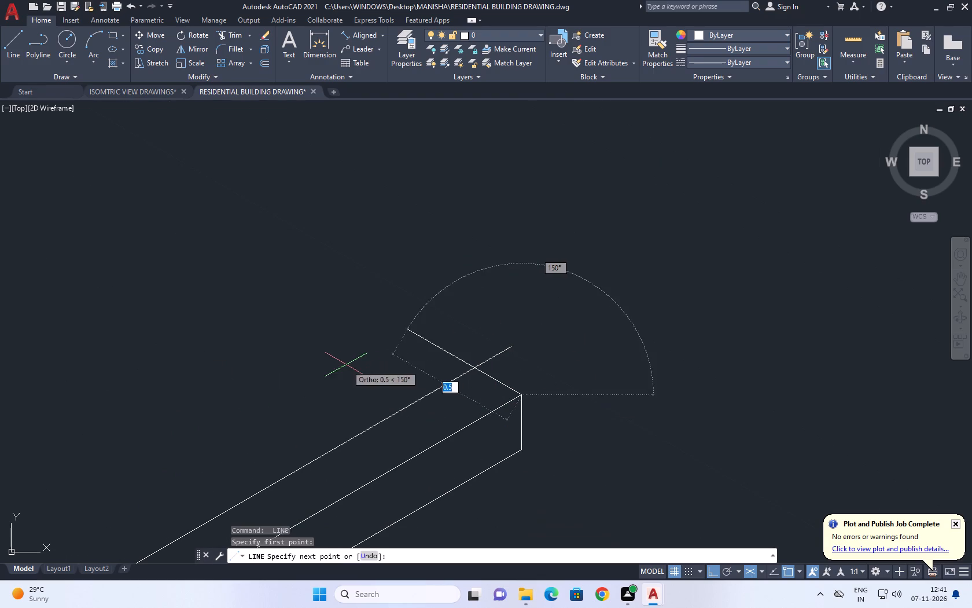
pyautogui.click(346, 365)
pyautogui.press('space')
# Trim the overshoots of the rear top edge and the 150° line beyond their crossing at the strip's far end.
pyautogui.press('t')
pyautogui.write('R')
pyautogui.press('space')
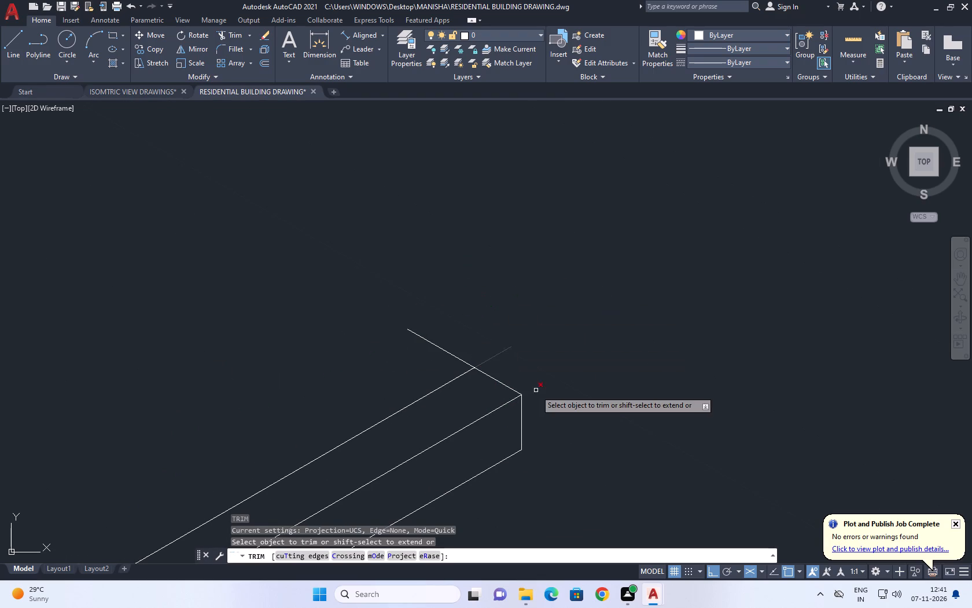
pyautogui.click(525, 374)
pyautogui.click(410, 362)
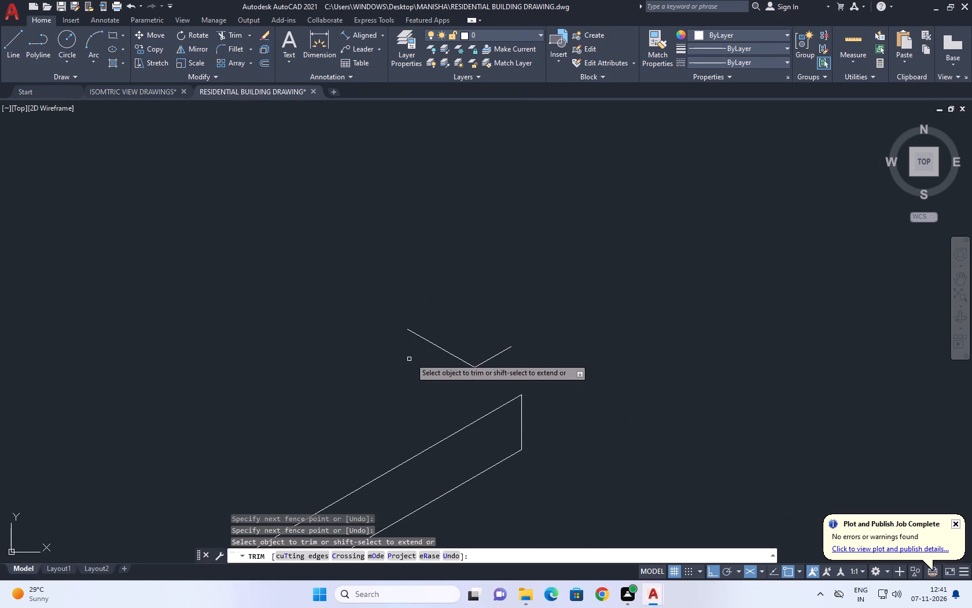
pyautogui.hotkey('ctrl', 'z')
pyautogui.scroll(2, 522, 372)
pyautogui.click(472, 353)
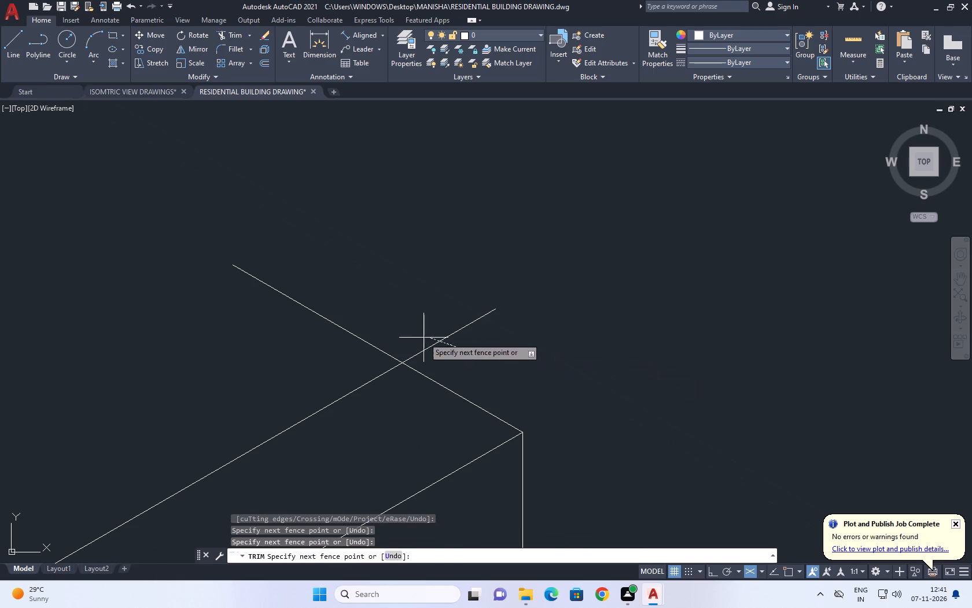
pyautogui.click(296, 333)
pyautogui.scroll(-4, 436, 313)
pyautogui.press('space')
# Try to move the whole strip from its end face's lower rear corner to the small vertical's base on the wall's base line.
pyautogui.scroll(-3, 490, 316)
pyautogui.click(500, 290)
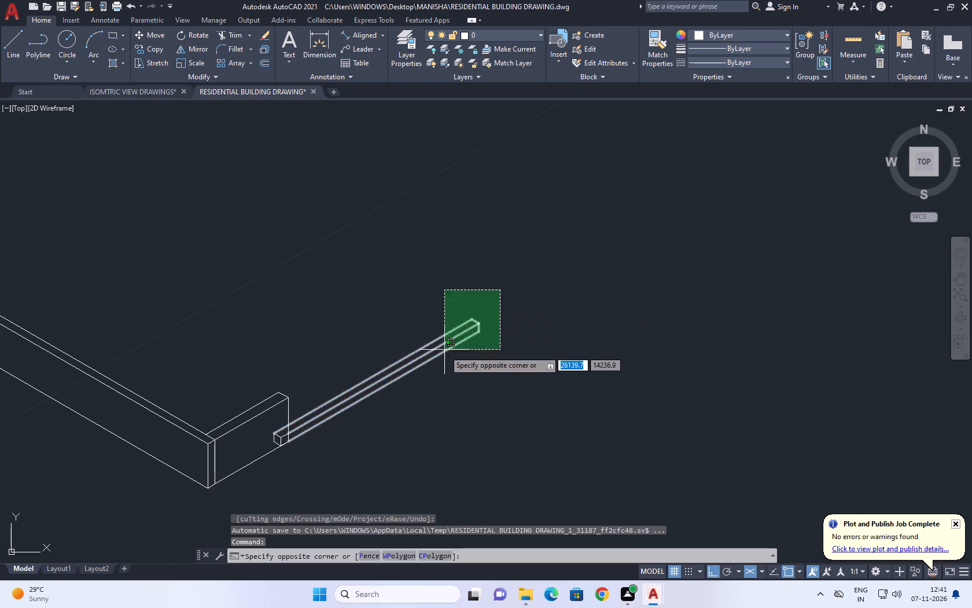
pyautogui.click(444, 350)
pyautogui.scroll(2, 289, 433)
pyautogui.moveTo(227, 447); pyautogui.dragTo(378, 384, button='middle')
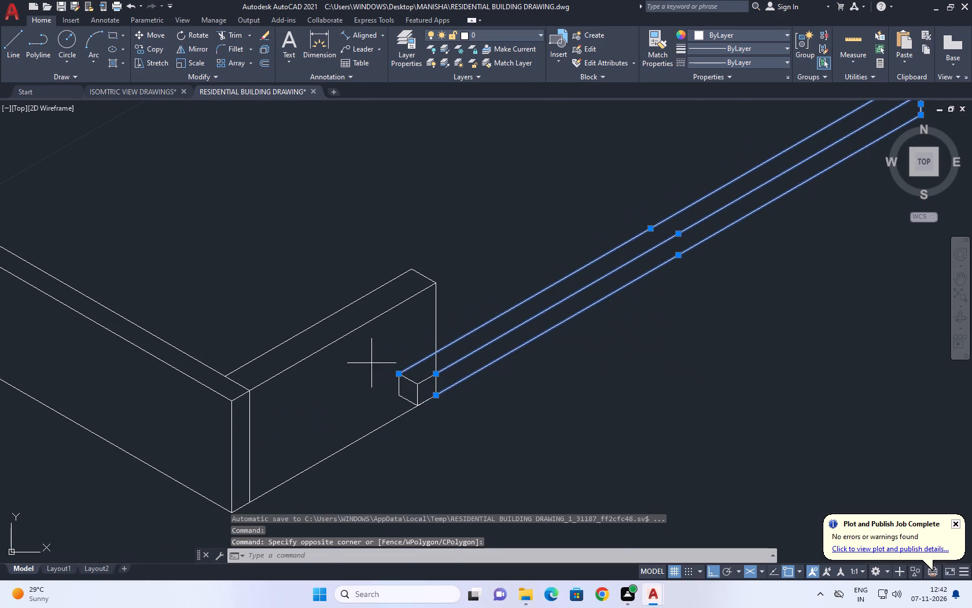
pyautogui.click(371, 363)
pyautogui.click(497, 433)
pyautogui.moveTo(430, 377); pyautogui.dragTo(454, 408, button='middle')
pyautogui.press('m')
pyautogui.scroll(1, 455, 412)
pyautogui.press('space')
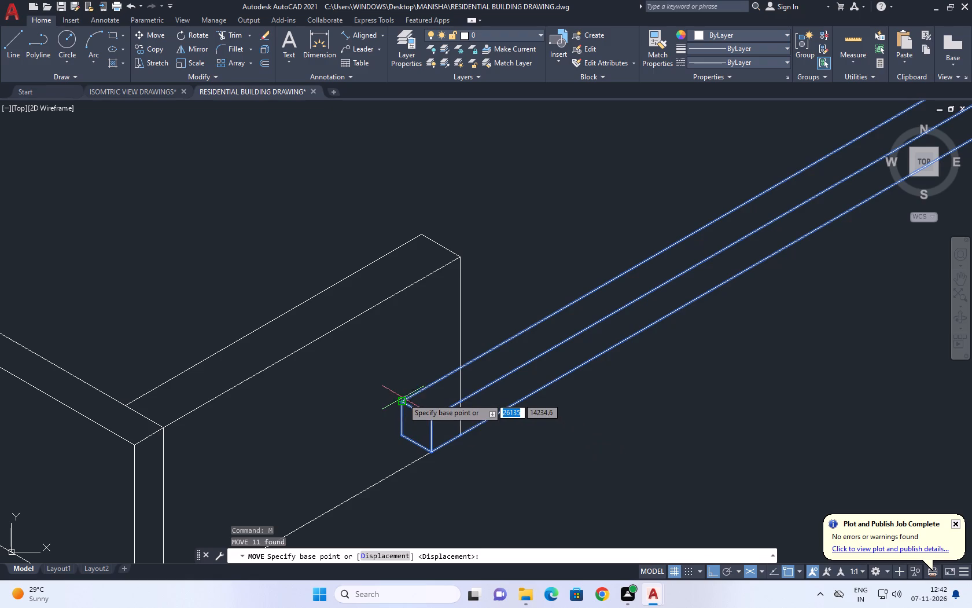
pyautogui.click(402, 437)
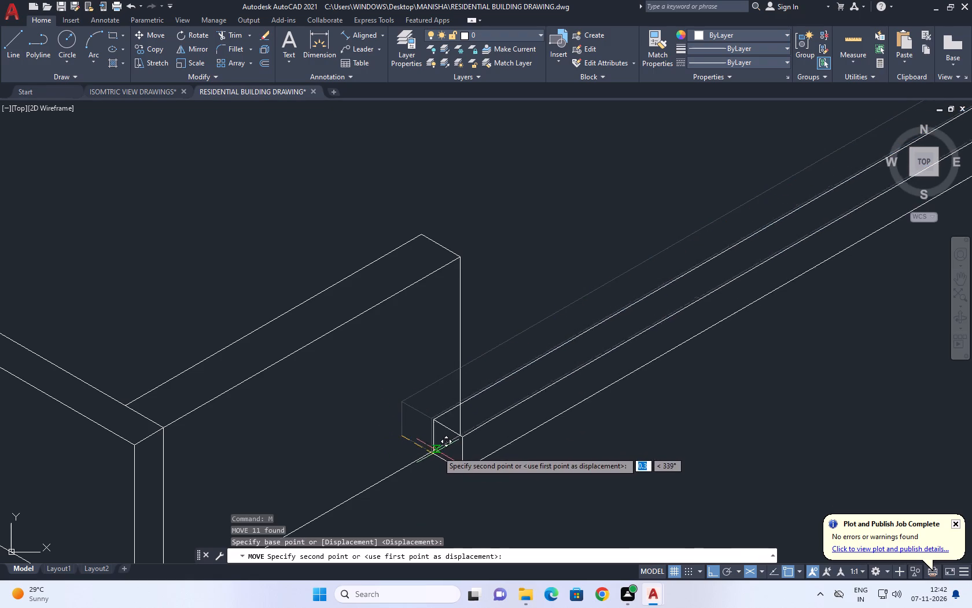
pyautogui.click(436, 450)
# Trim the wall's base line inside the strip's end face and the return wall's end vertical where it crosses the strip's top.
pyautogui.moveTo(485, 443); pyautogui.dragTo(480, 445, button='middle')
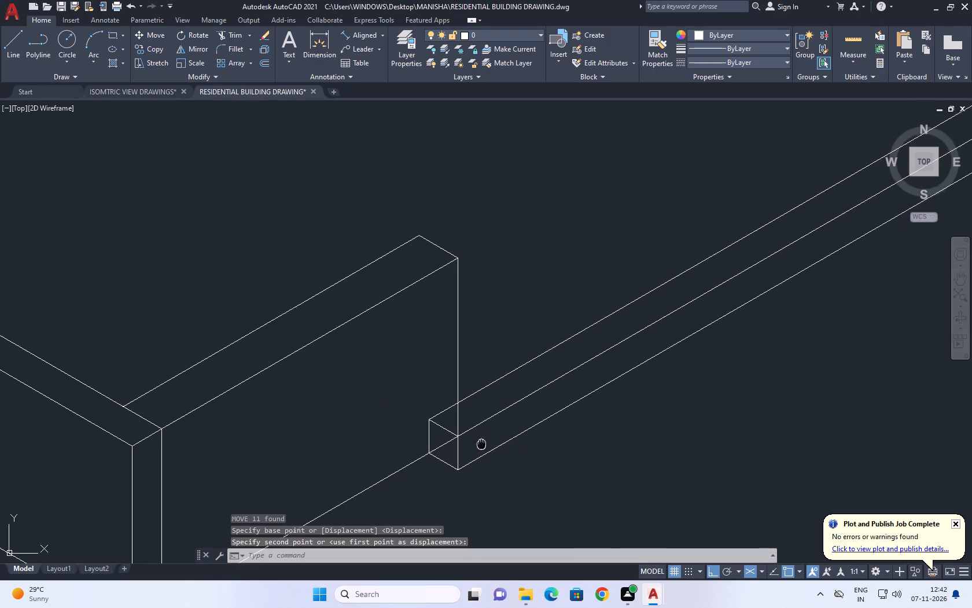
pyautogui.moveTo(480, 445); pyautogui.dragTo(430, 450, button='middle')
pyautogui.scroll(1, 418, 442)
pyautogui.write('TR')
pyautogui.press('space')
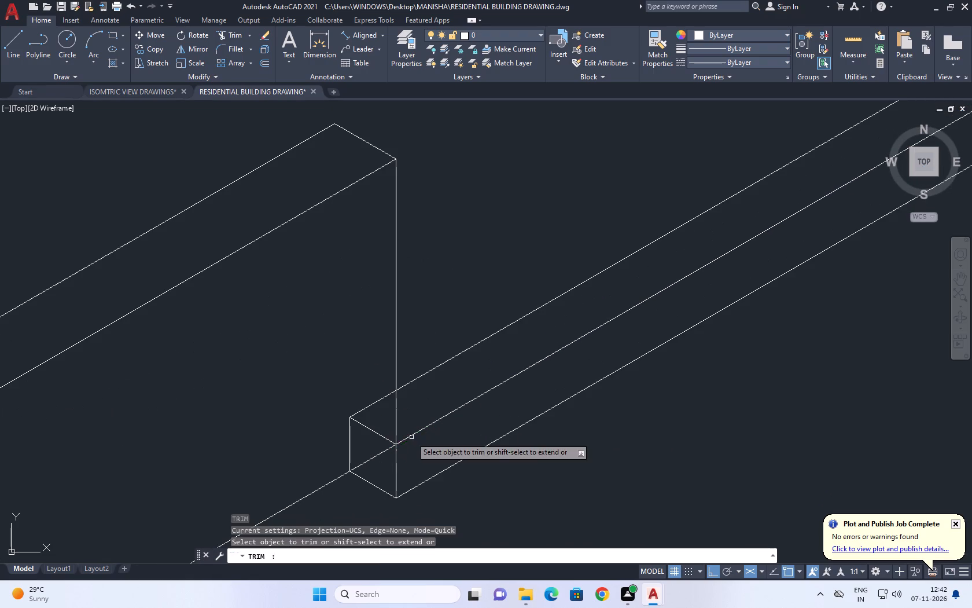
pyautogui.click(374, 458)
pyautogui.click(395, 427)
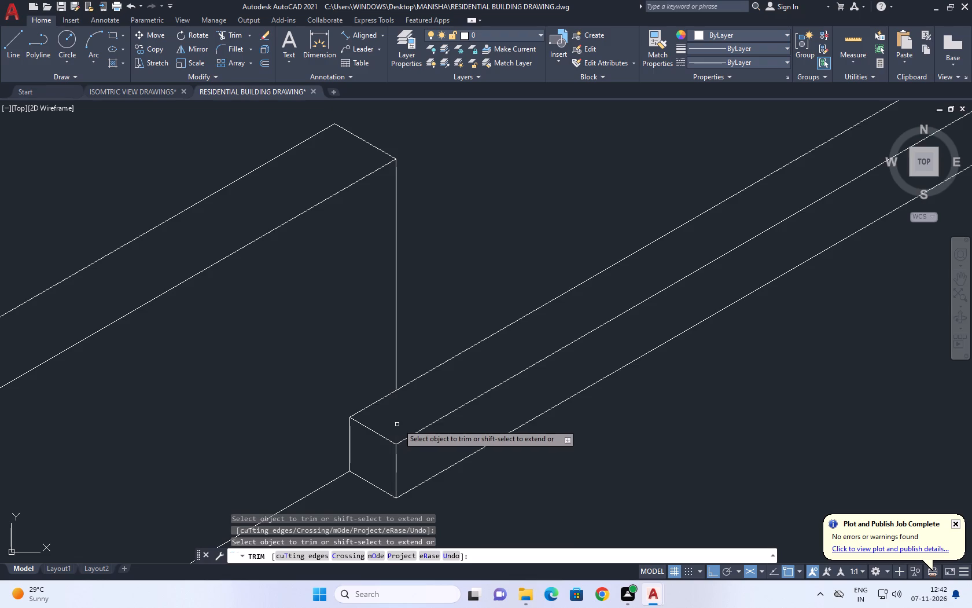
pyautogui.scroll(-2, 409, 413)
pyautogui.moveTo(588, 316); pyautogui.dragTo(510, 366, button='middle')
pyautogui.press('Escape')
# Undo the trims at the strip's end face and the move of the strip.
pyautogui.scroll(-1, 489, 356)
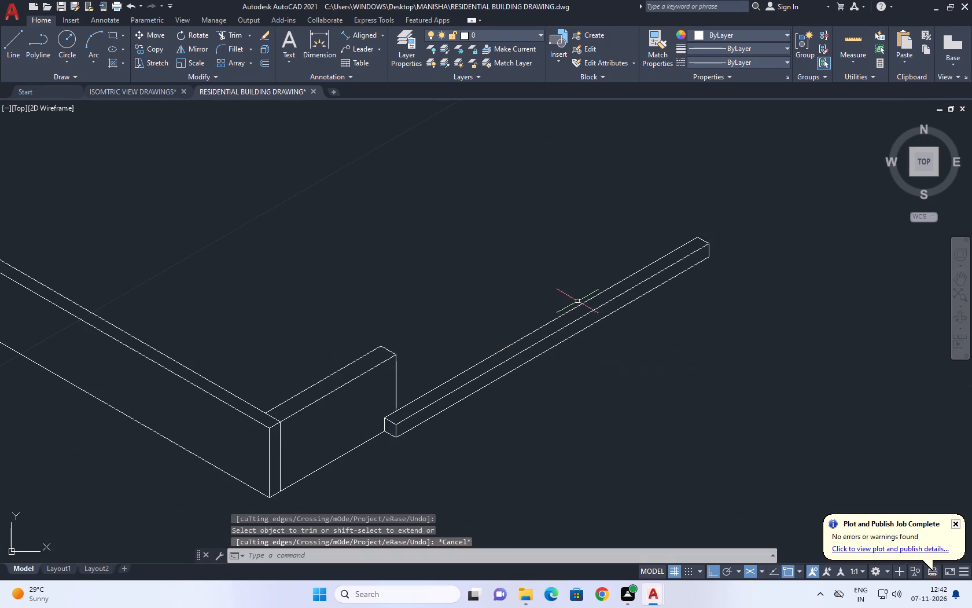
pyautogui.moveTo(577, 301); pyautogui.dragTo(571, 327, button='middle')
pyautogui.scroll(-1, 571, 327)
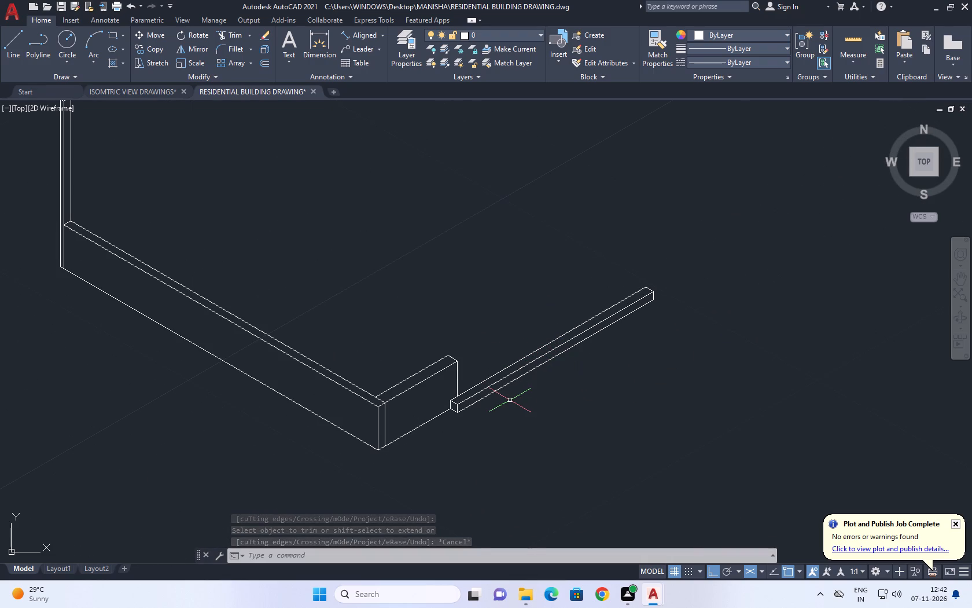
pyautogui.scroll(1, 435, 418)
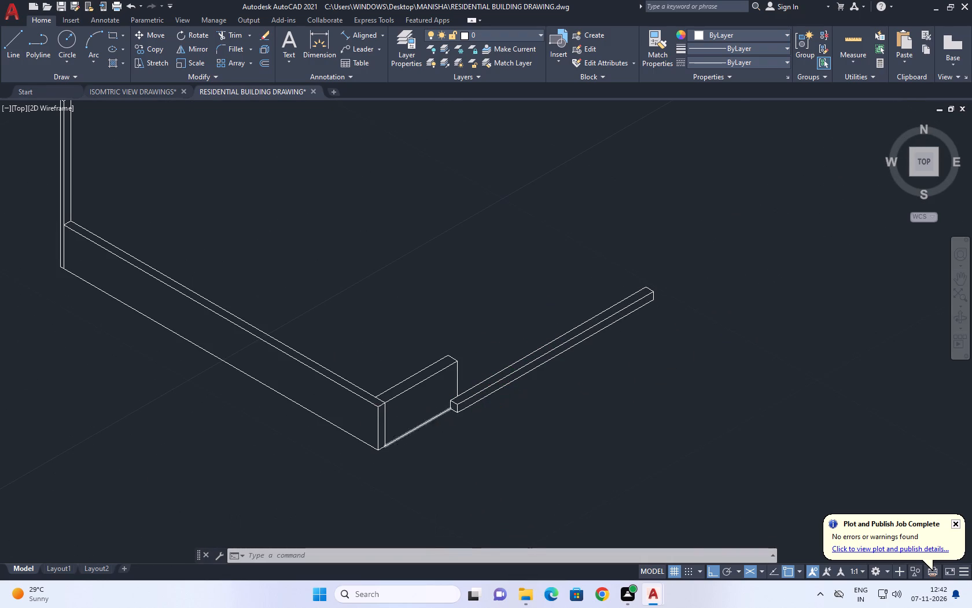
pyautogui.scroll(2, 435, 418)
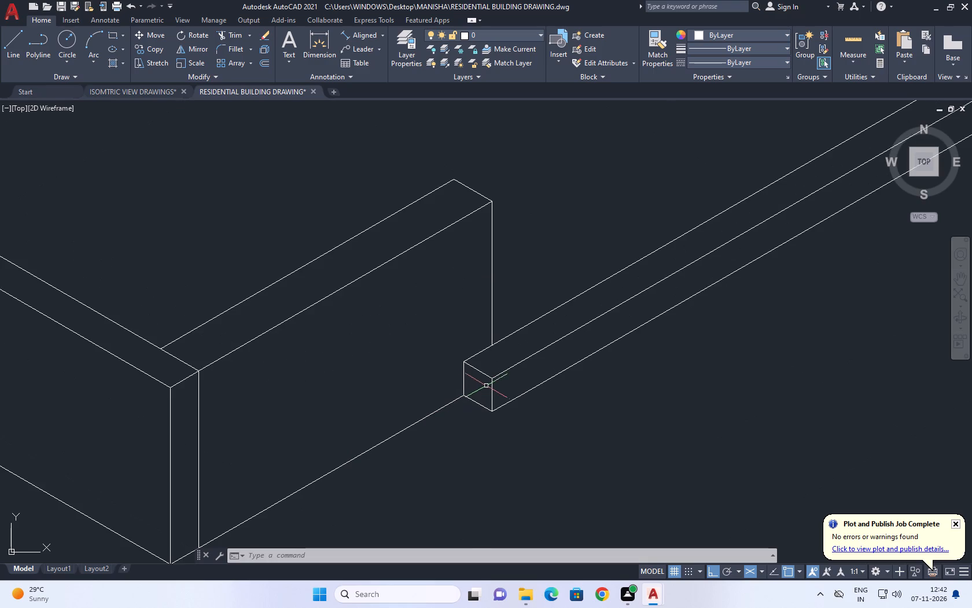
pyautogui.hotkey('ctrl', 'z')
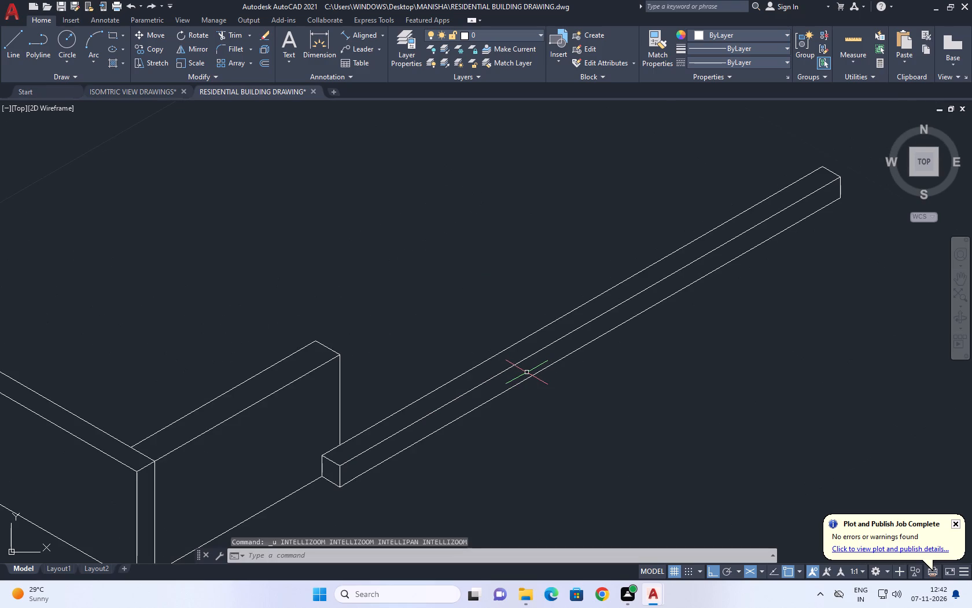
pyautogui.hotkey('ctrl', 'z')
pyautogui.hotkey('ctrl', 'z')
# Erase the strip's rear top edge and the rear vertical of its near end face.
pyautogui.click(507, 347)
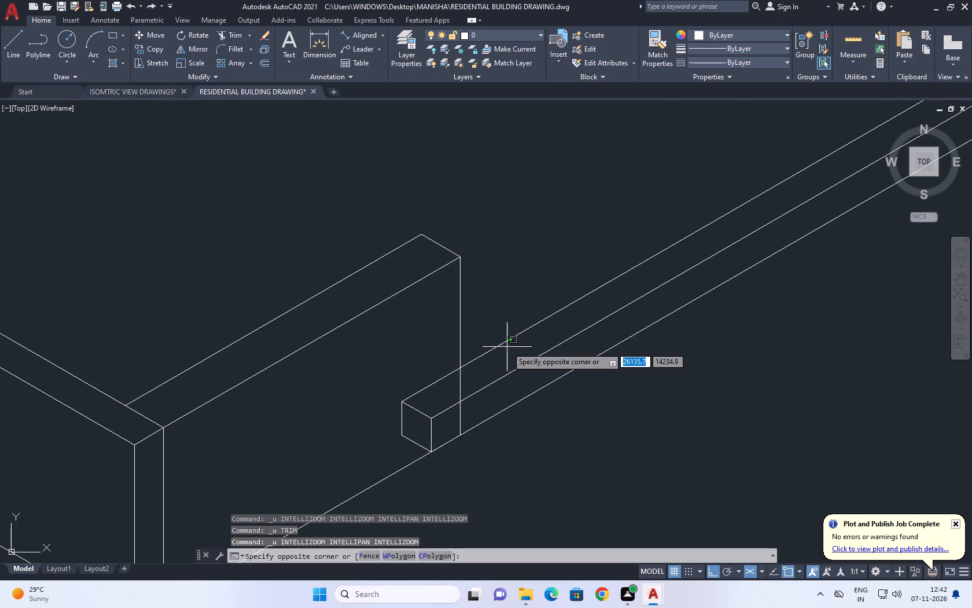
pyautogui.click(500, 335)
pyautogui.press('Delete')
pyautogui.moveTo(413, 422); pyautogui.dragTo(411, 422)
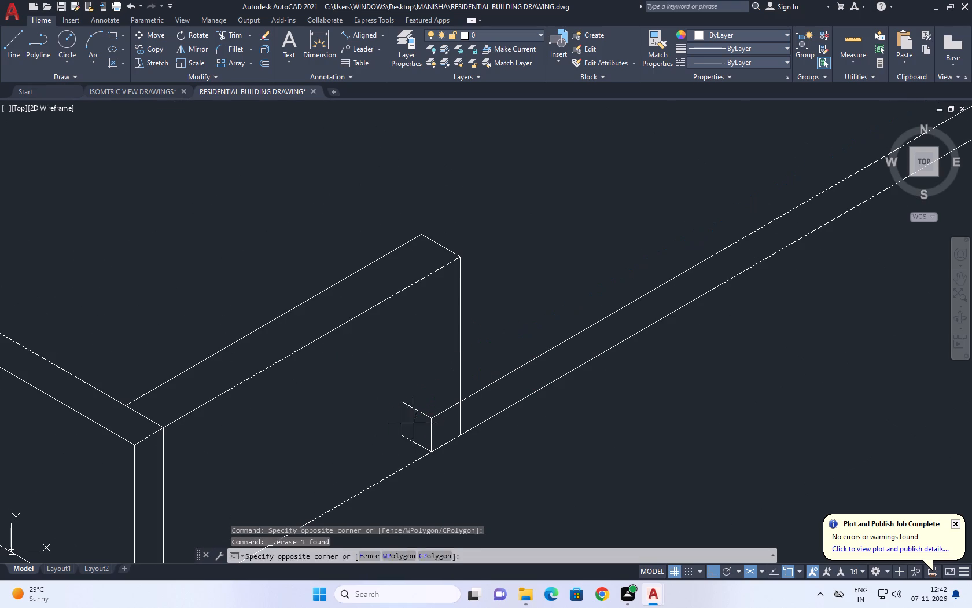
pyautogui.moveTo(411, 422); pyautogui.dragTo(399, 419)
pyautogui.click(381, 416)
pyautogui.press('Delete')
# Copy both segments of the strip's front top edge 0.1134 along the 150° isometric direction.
pyautogui.click(520, 374)
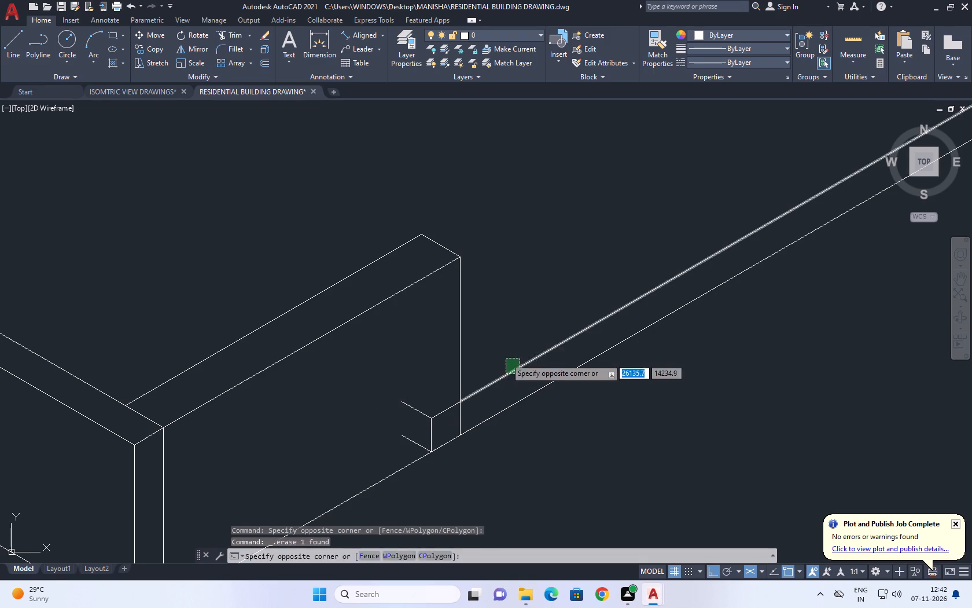
pyautogui.click(506, 358)
pyautogui.scroll(1, 445, 420)
pyautogui.click(445, 415)
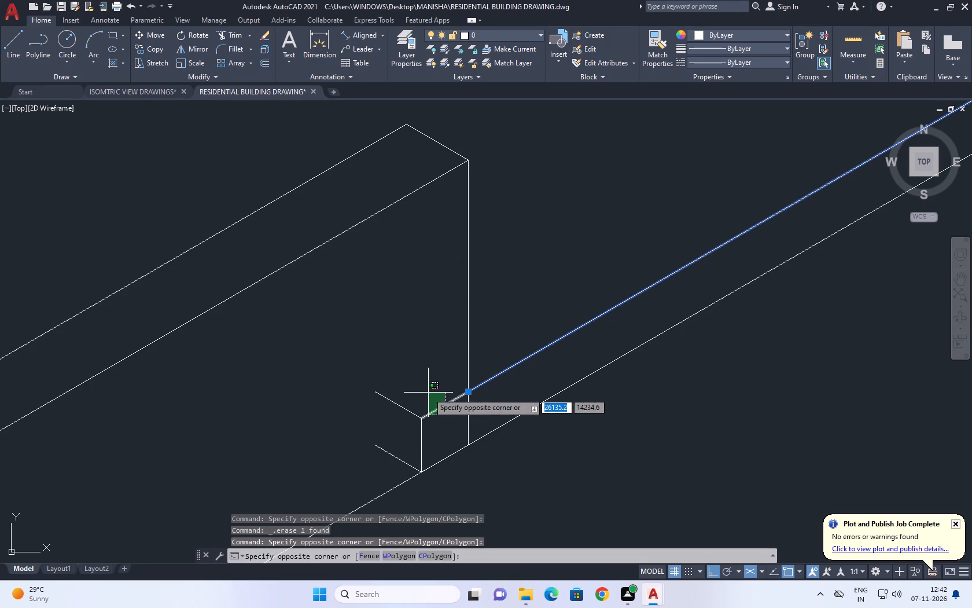
pyautogui.click(428, 393)
pyautogui.press('c')
pyautogui.press('o')
pyautogui.press('space')
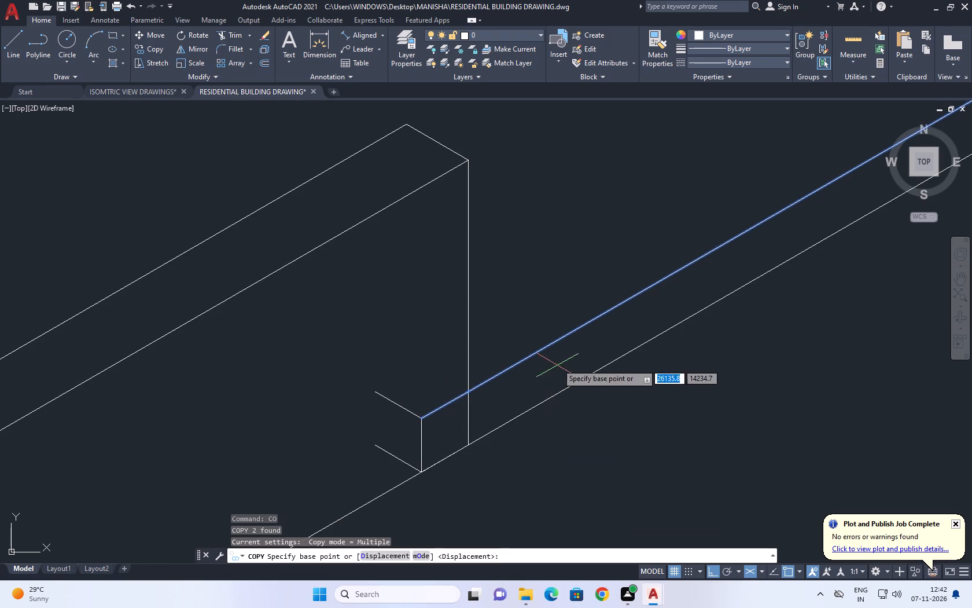
pyautogui.click(559, 332)
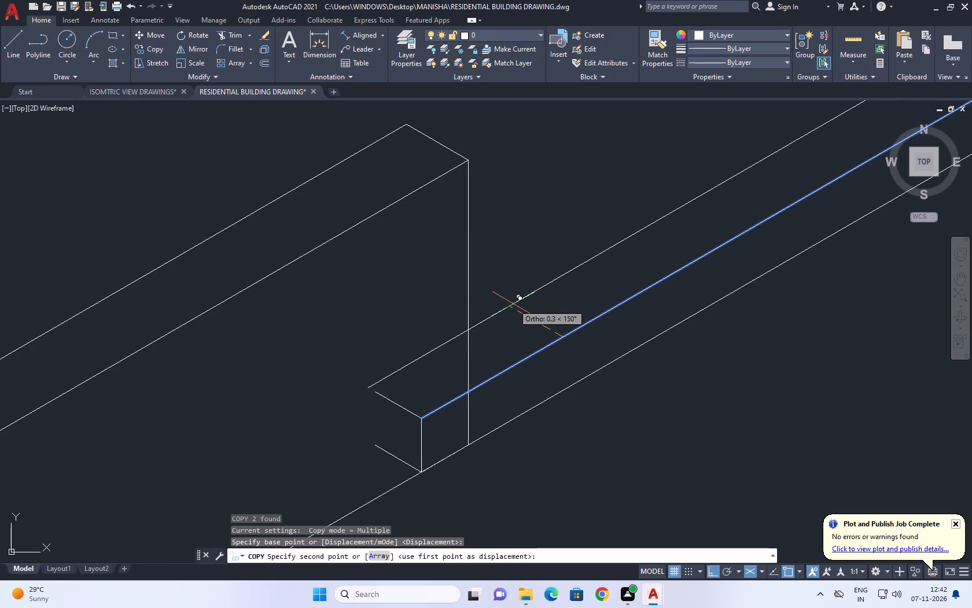
pyautogui.write('0.')
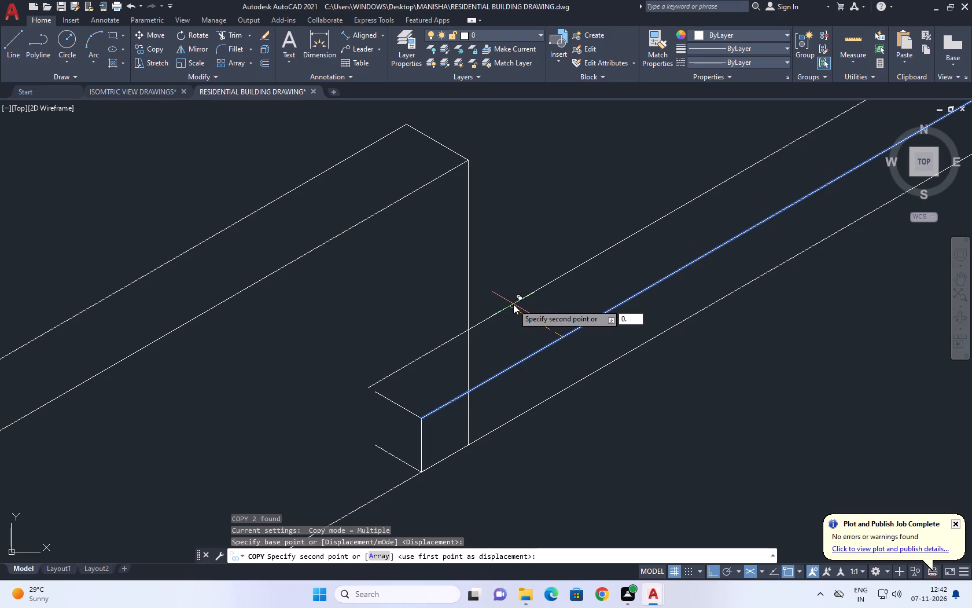
pyautogui.write('1134')
pyautogui.press('Return')
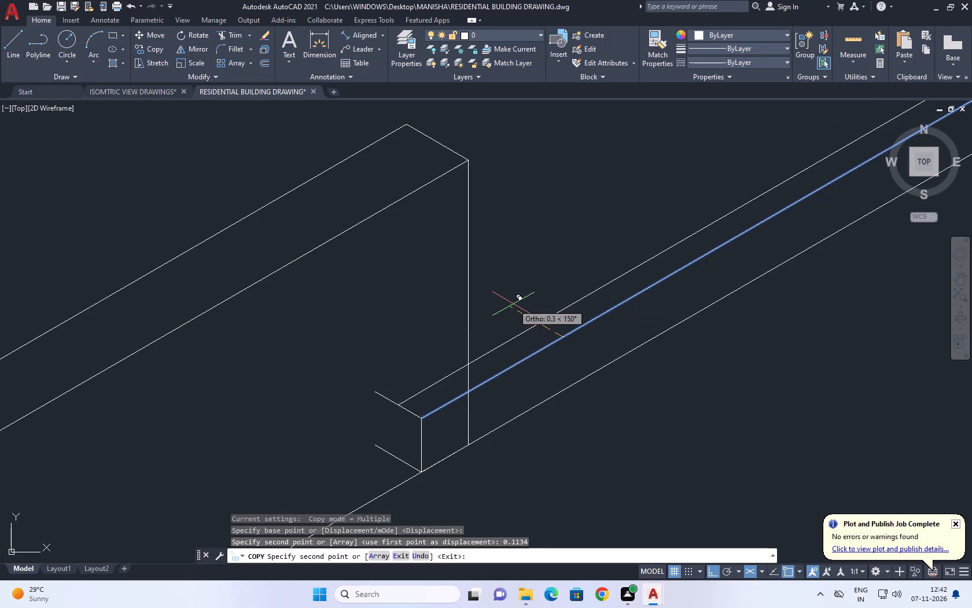
pyautogui.press('Escape')
pyautogui.press('Escape')
# Draw a vertical line down from the copied edge's near end, past the end face's bottom edge.
pyautogui.write('L')
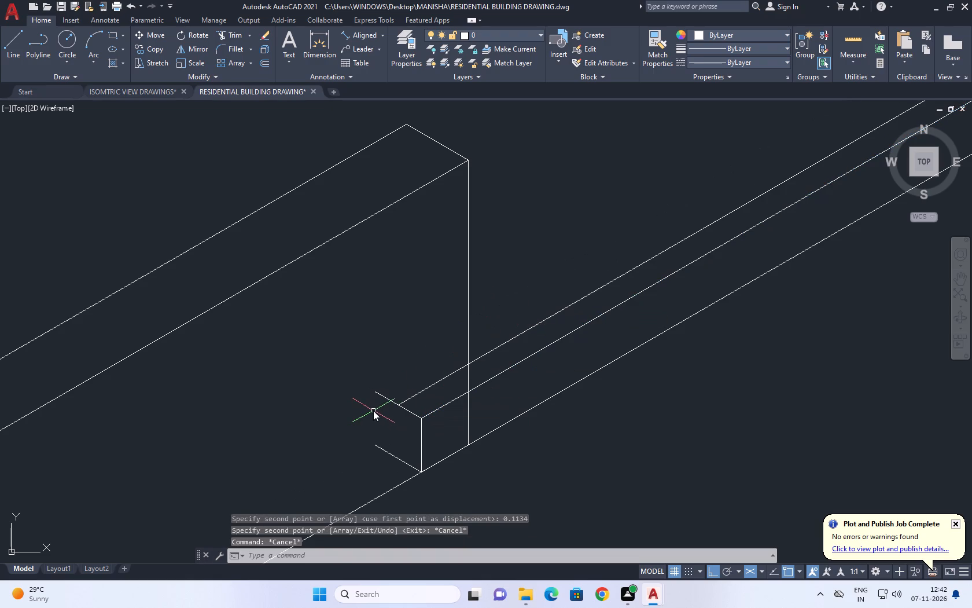
pyautogui.press('space')
pyautogui.click(398, 404)
pyautogui.scroll(2, 388, 464)
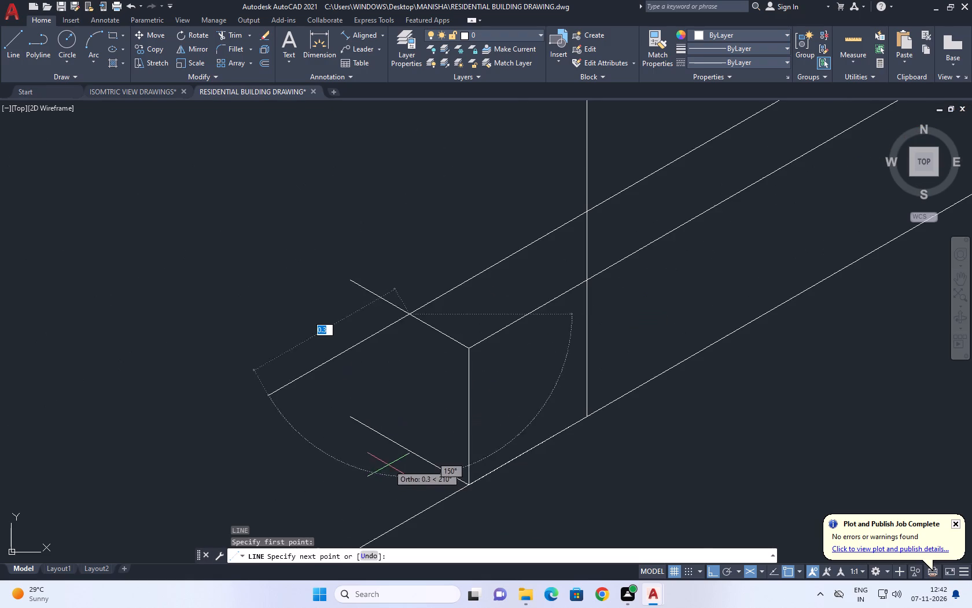
pyautogui.press('F5')
pyautogui.click(400, 475)
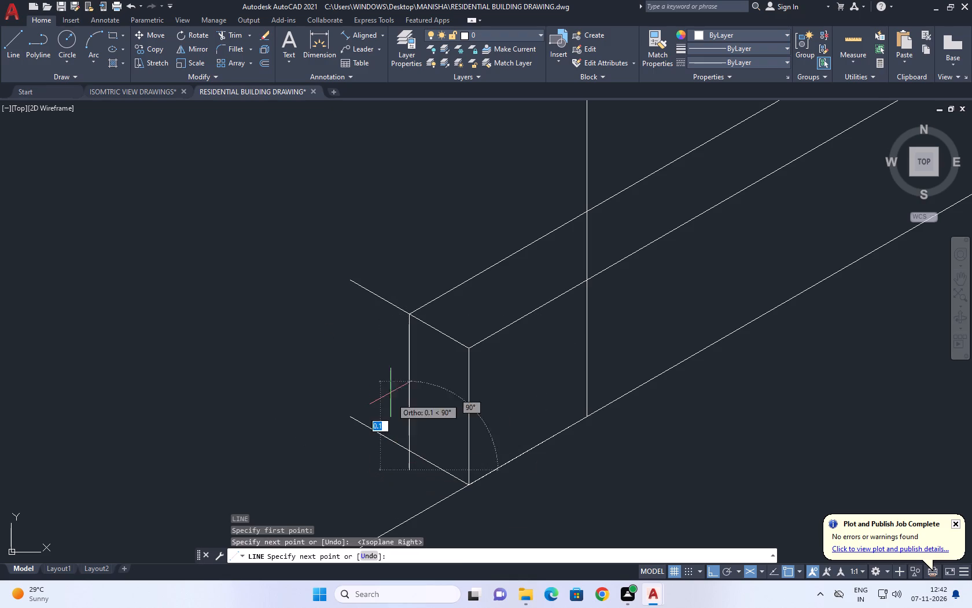
pyautogui.press('Escape')
# Trim the end face's top and bottom edges beyond the new vertical, and the vertical's overshoot below the bottom edge.
pyautogui.write('RT')
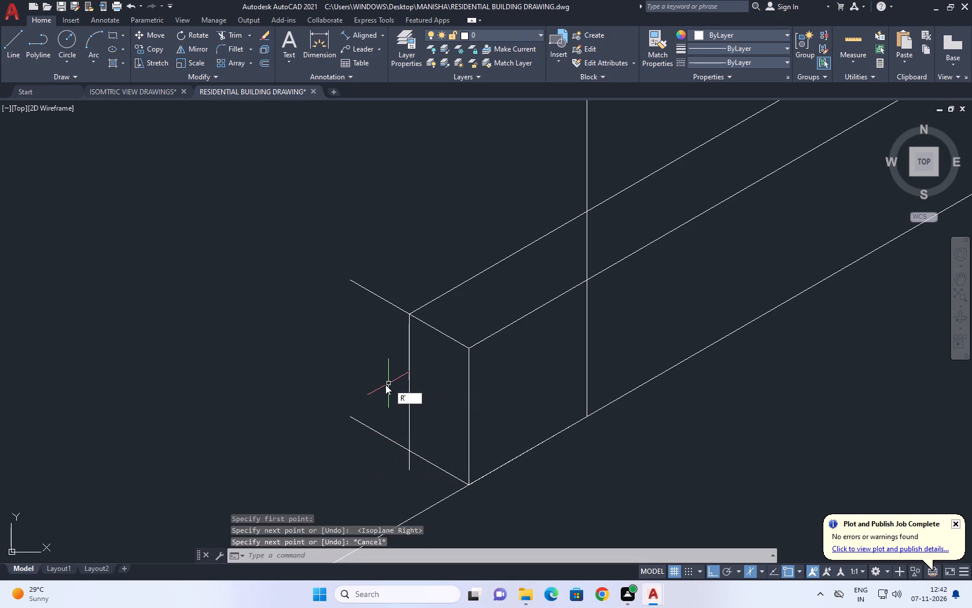
pyautogui.press('Escape')
pyautogui.write('TR')
pyautogui.press('space')
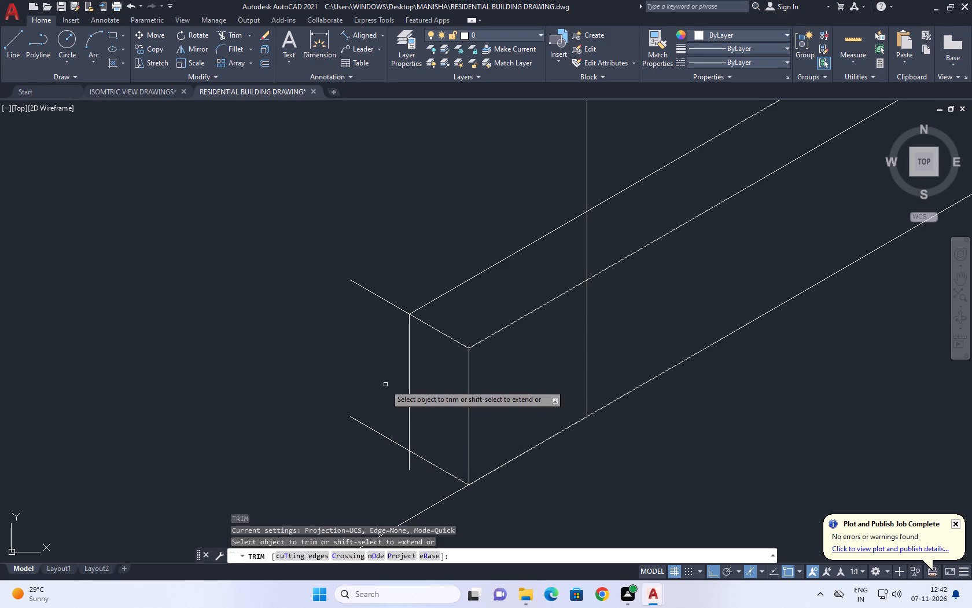
pyautogui.click(378, 273)
pyautogui.click(360, 448)
pyautogui.click(405, 461)
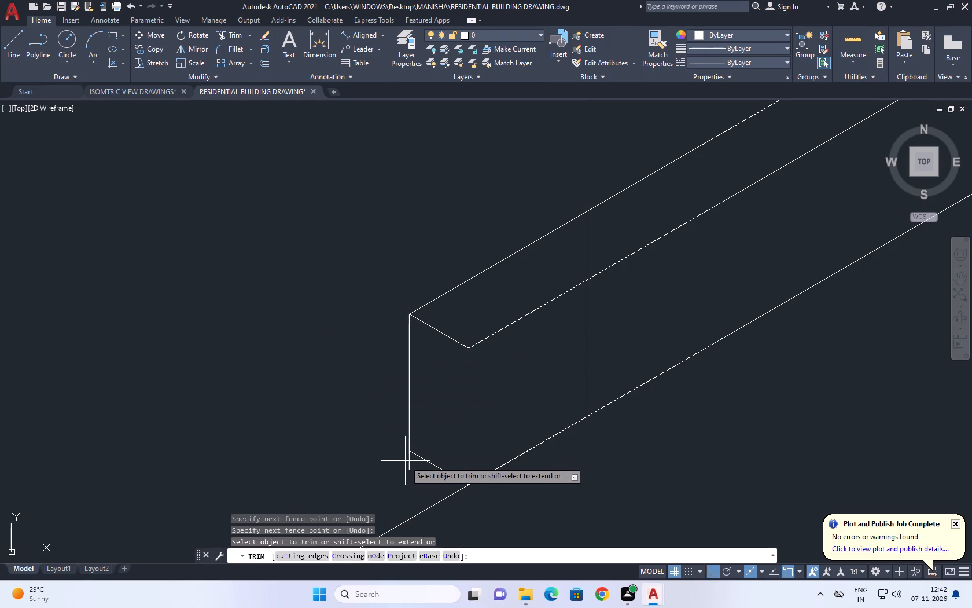
pyautogui.click(408, 467)
pyautogui.click(407, 462)
pyautogui.press('Escape')
pyautogui.scroll(-3, 359, 374)
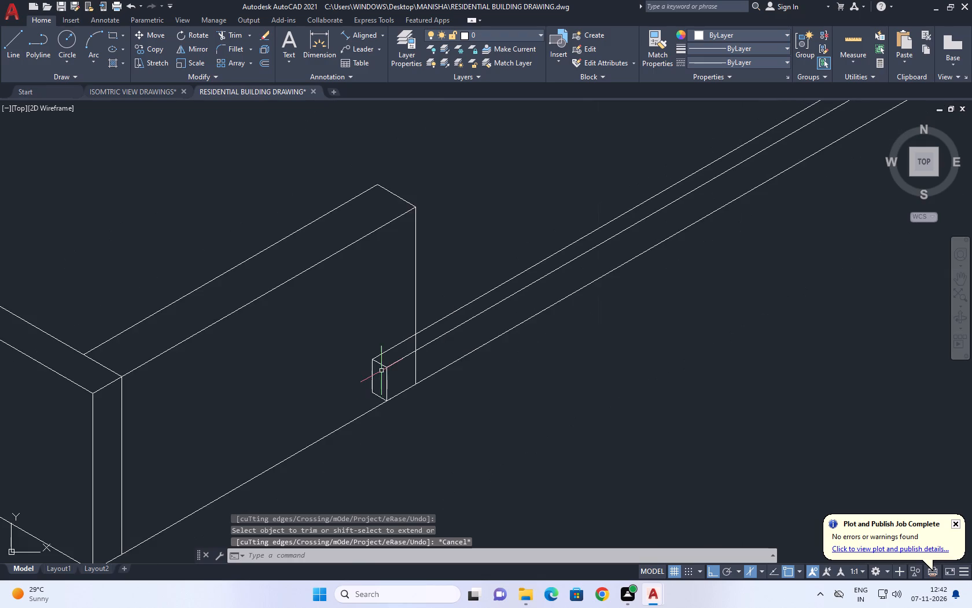
pyautogui.moveTo(382, 369); pyautogui.dragTo(393, 402, button='middle')
pyautogui.scroll(1, 397, 394)
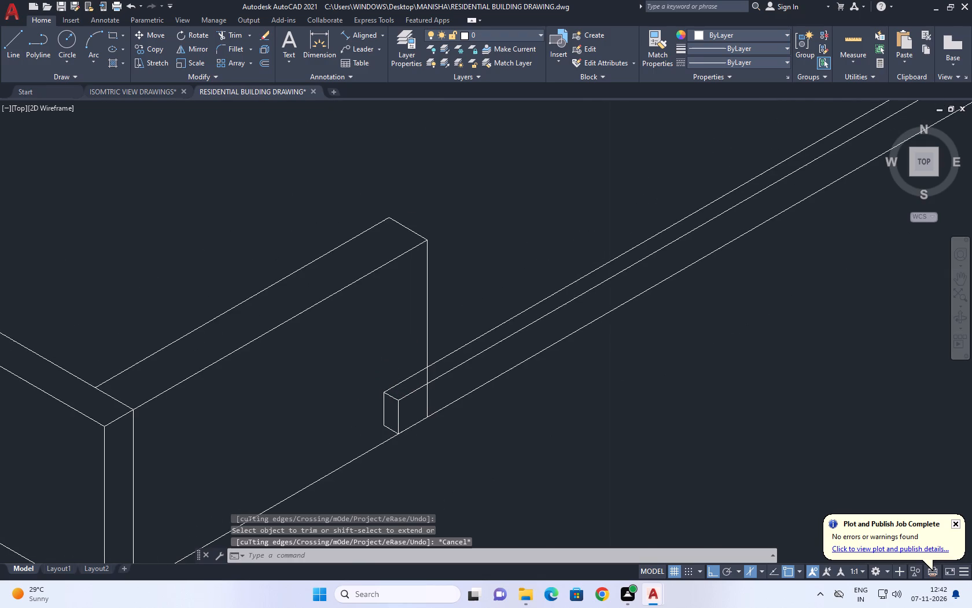
# Move the whole strip from its near end face's rear bottom corner to that face's front bottom corner.
pyautogui.scroll(1, 397, 394)
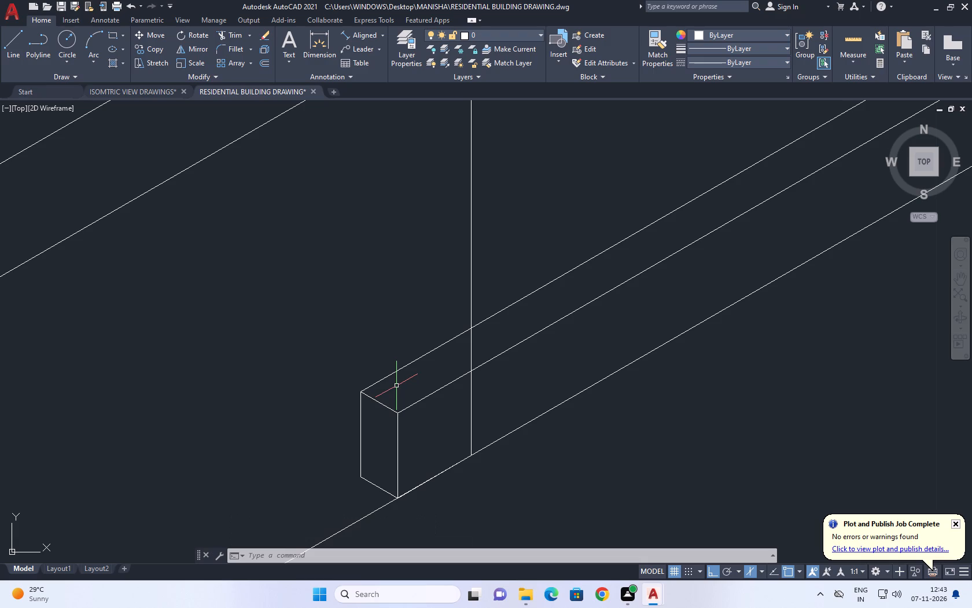
pyautogui.moveTo(393, 440); pyautogui.dragTo(389, 435, button='middle')
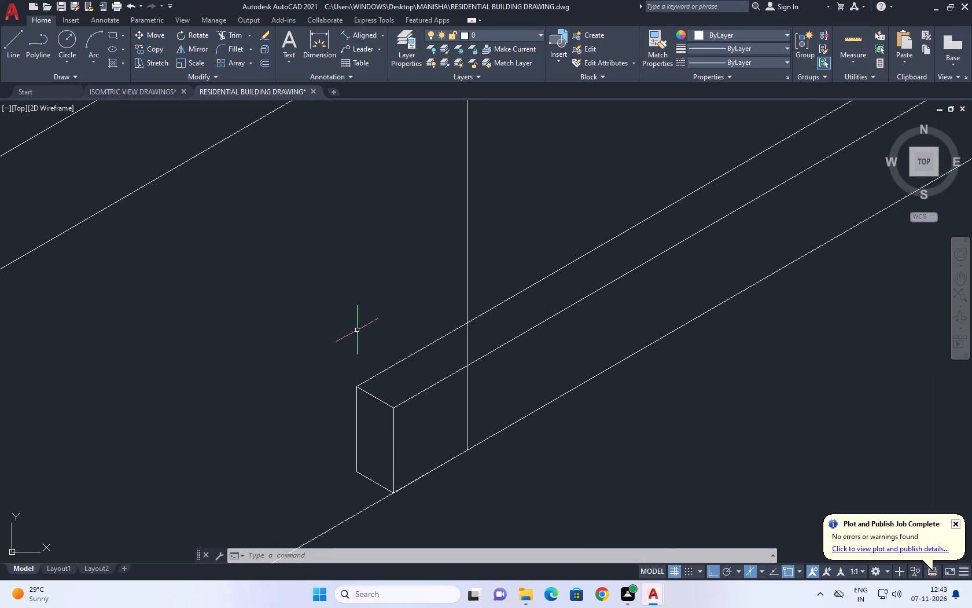
pyautogui.scroll(-2, 357, 329)
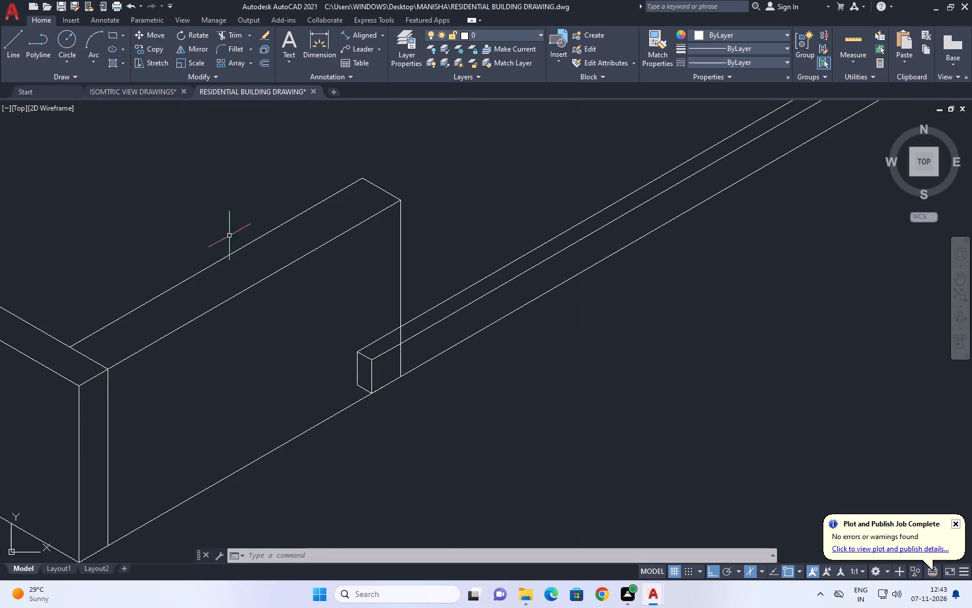
pyautogui.moveTo(540, 359); pyautogui.dragTo(522, 331)
pyautogui.click(481, 249)
pyautogui.scroll(2, 365, 351)
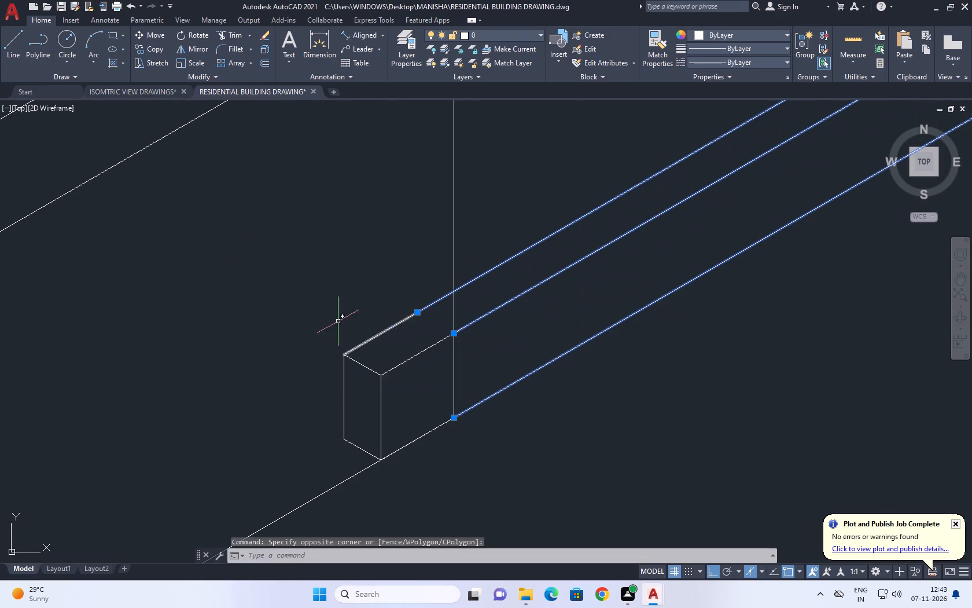
pyautogui.click(327, 302)
pyautogui.scroll(-1, 473, 471)
pyautogui.click(478, 473)
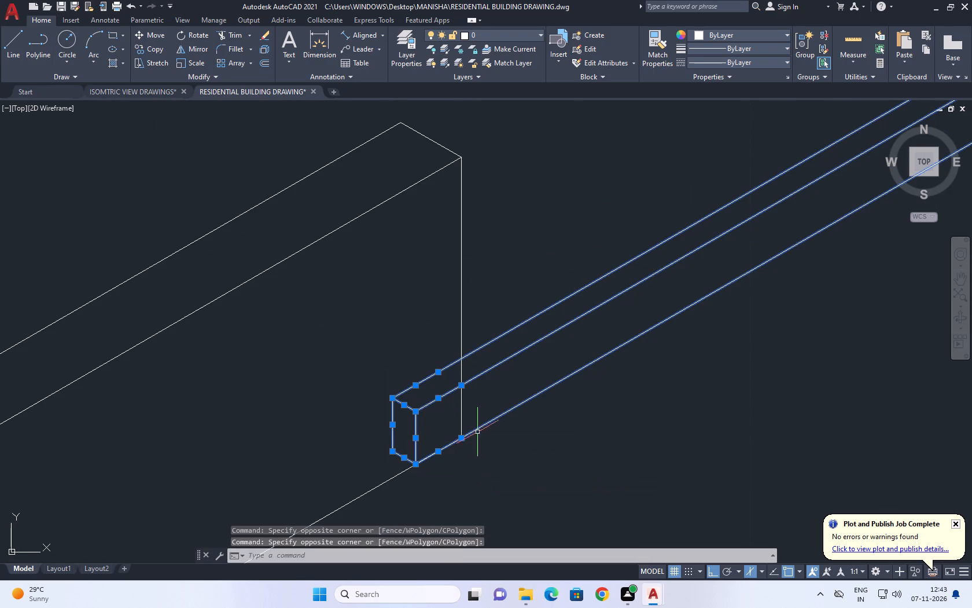
pyautogui.moveTo(451, 445); pyautogui.dragTo(399, 431, button='middle')
pyautogui.scroll(-2, 399, 431)
pyautogui.moveTo(636, 321); pyautogui.dragTo(480, 417, button='middle')
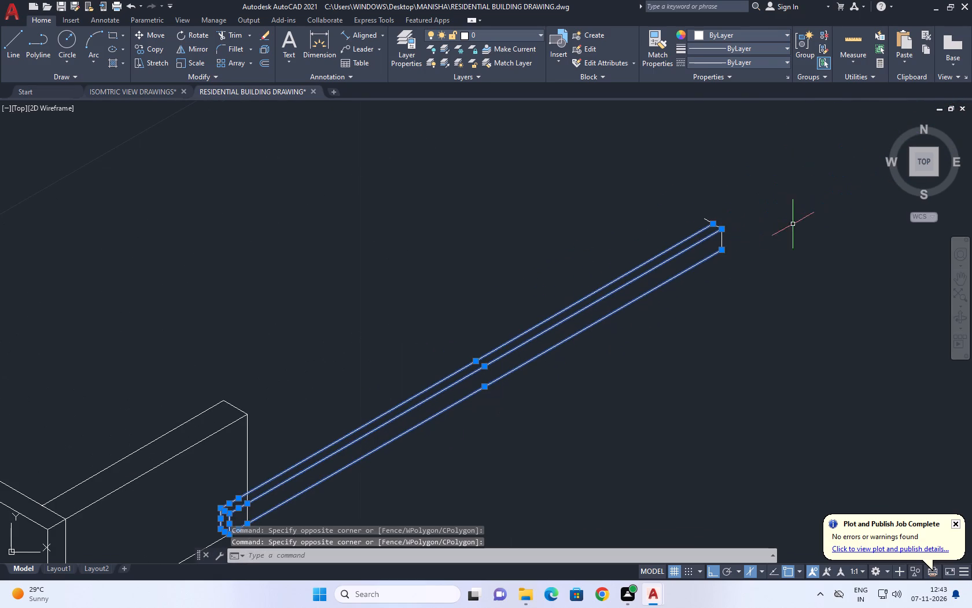
pyautogui.scroll(4, 759, 223)
pyautogui.moveTo(746, 222); pyautogui.dragTo(643, 299, button='middle')
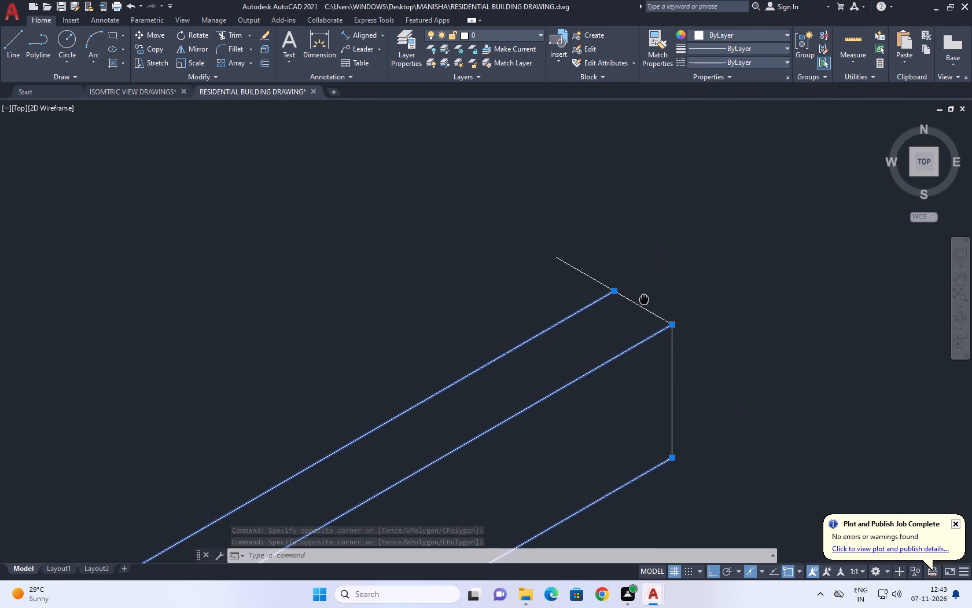
pyautogui.moveTo(643, 299); pyautogui.dragTo(640, 298, button='middle')
pyautogui.click(679, 272)
pyautogui.click(647, 314)
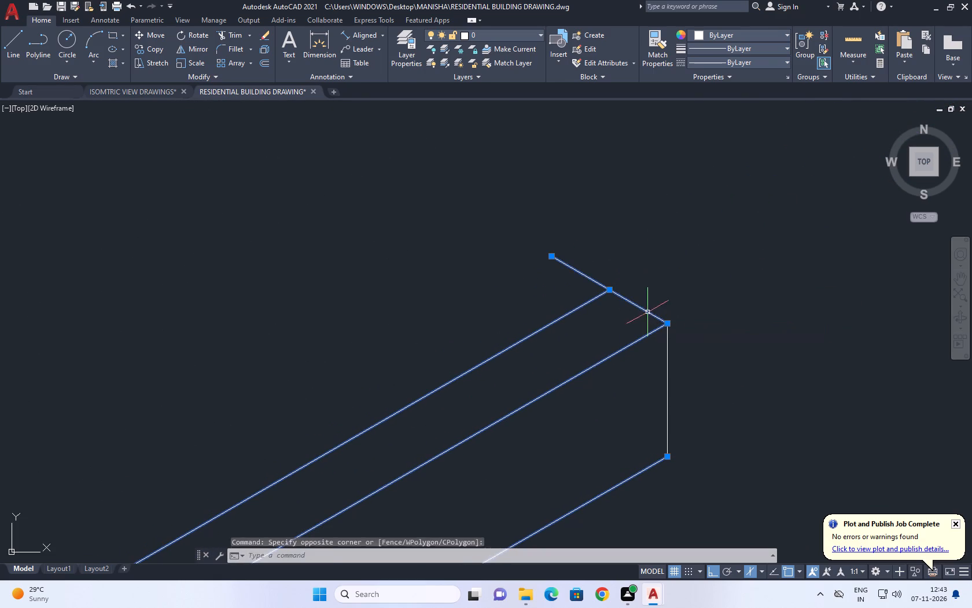
pyautogui.moveTo(716, 352); pyautogui.dragTo(704, 357)
pyautogui.click(664, 386)
pyautogui.scroll(-3, 668, 312)
pyautogui.scroll(1, 588, 420)
pyautogui.moveTo(580, 440); pyautogui.dragTo(625, 334, button='middle')
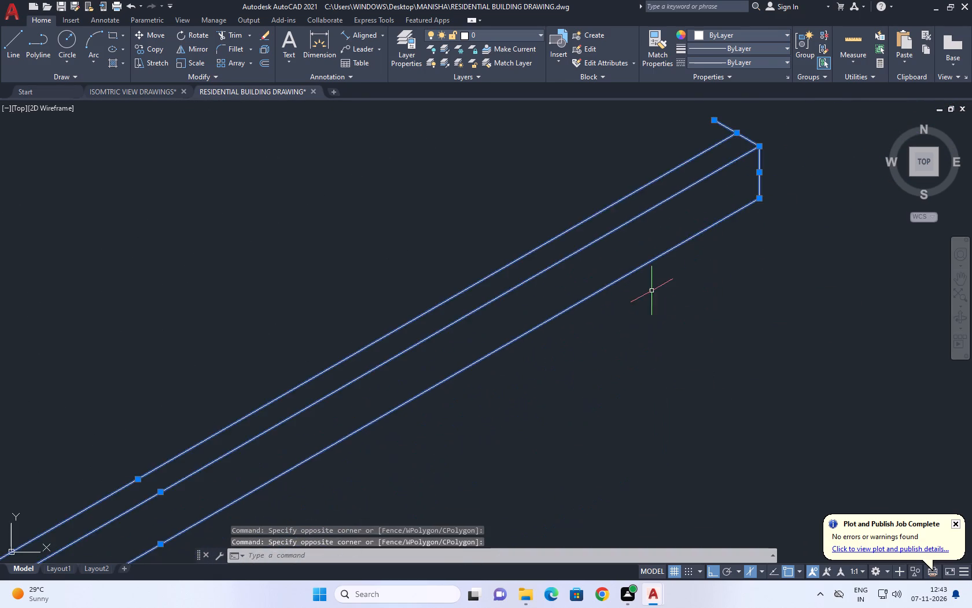
pyautogui.scroll(-3, 652, 291)
pyautogui.click(151, 35)
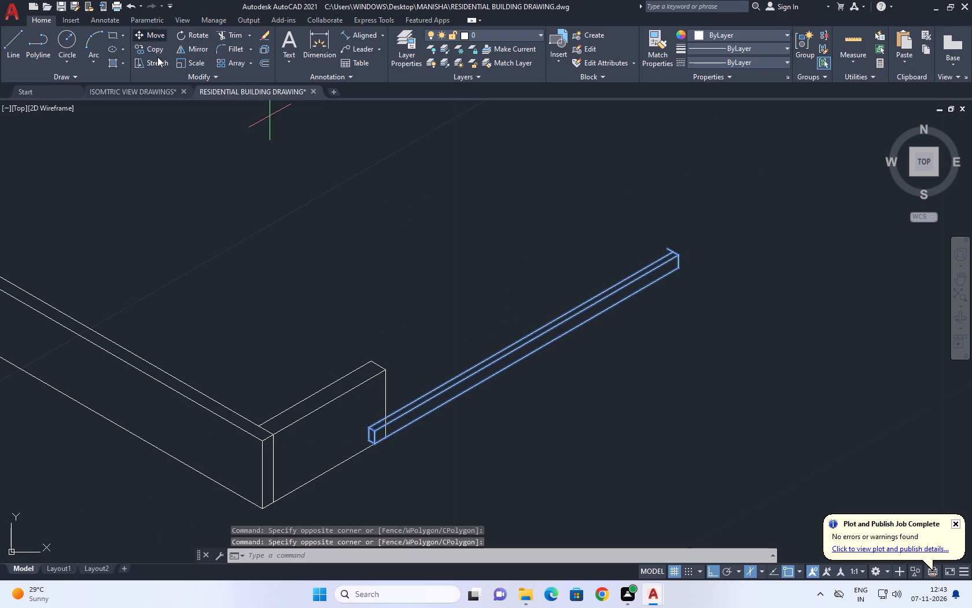
pyautogui.scroll(4, 338, 427)
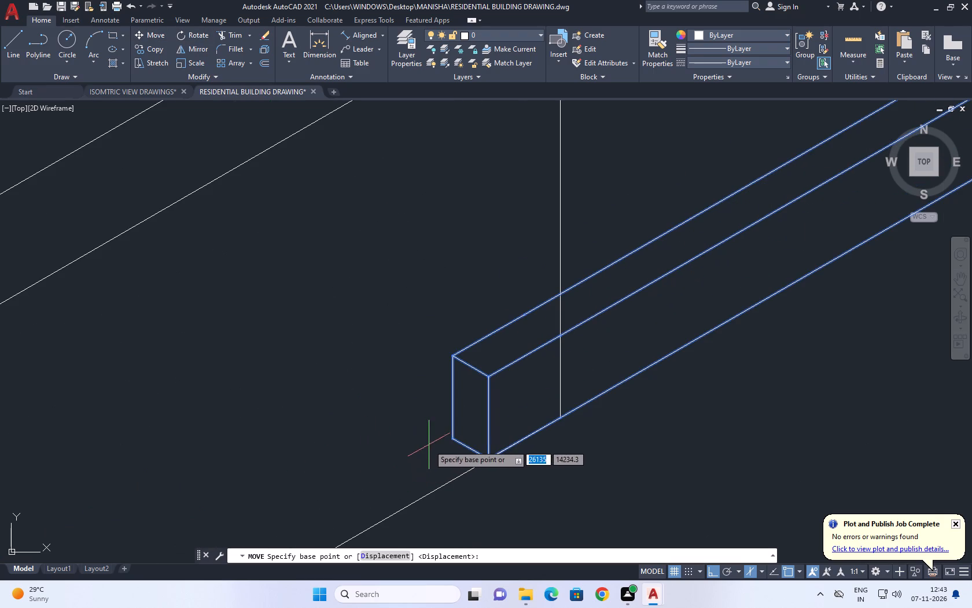
pyautogui.click(452, 437)
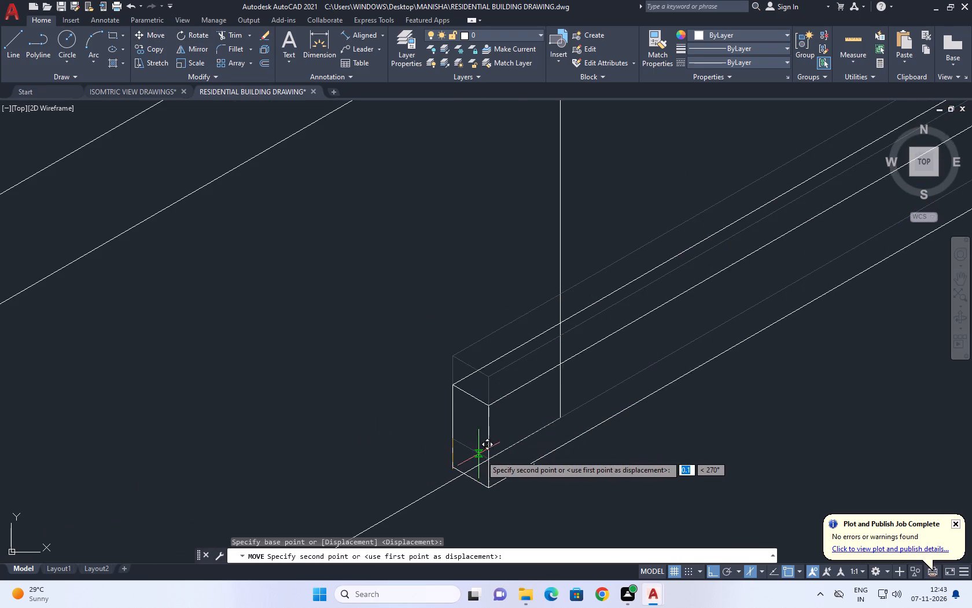
pyautogui.click(488, 456)
pyautogui.scroll(-2, 502, 455)
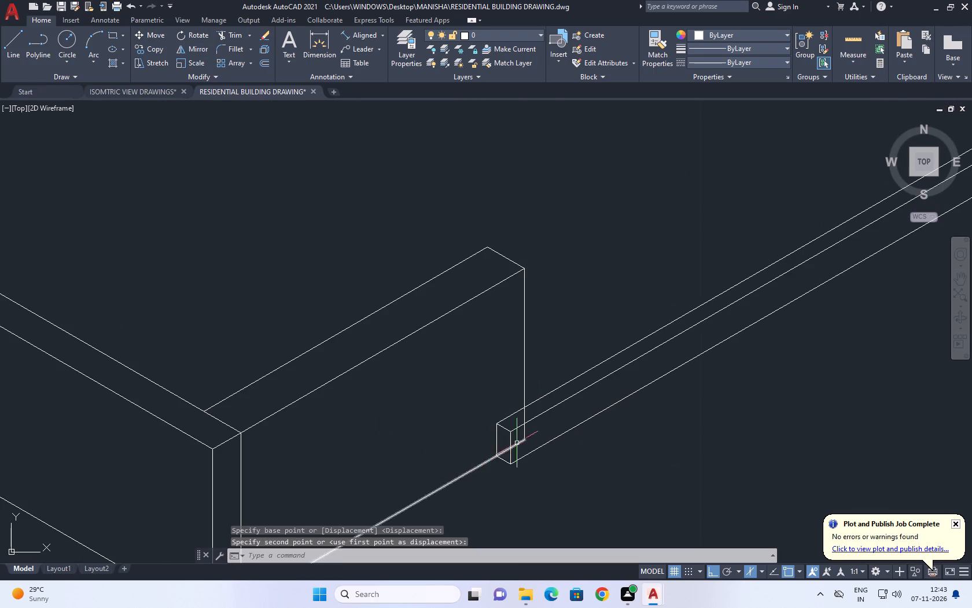
# Trim the return wall's bottom edge and end vertical where they run behind the strip.
pyautogui.moveTo(543, 436); pyautogui.dragTo(376, 422, button='middle')
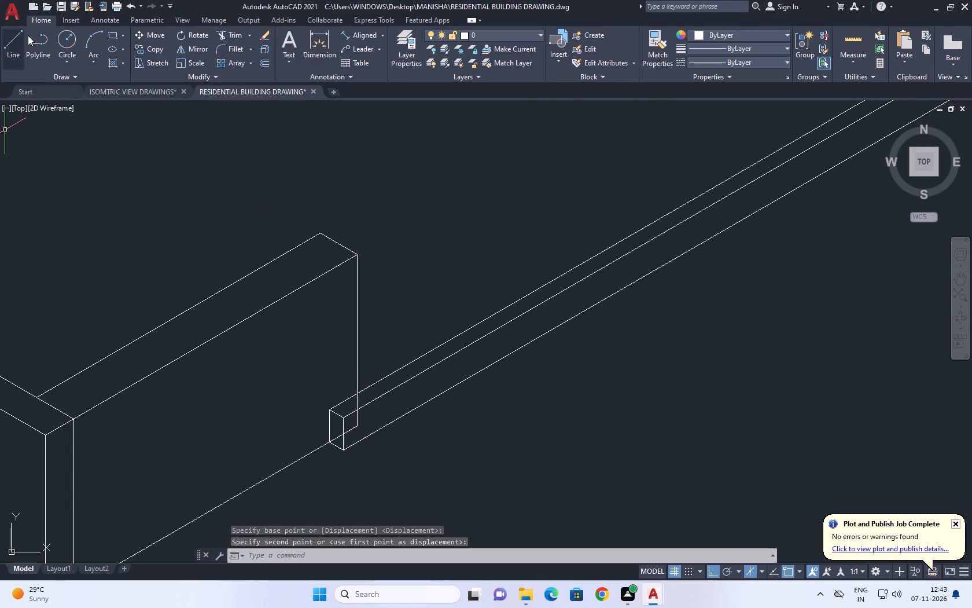
pyautogui.click(231, 34)
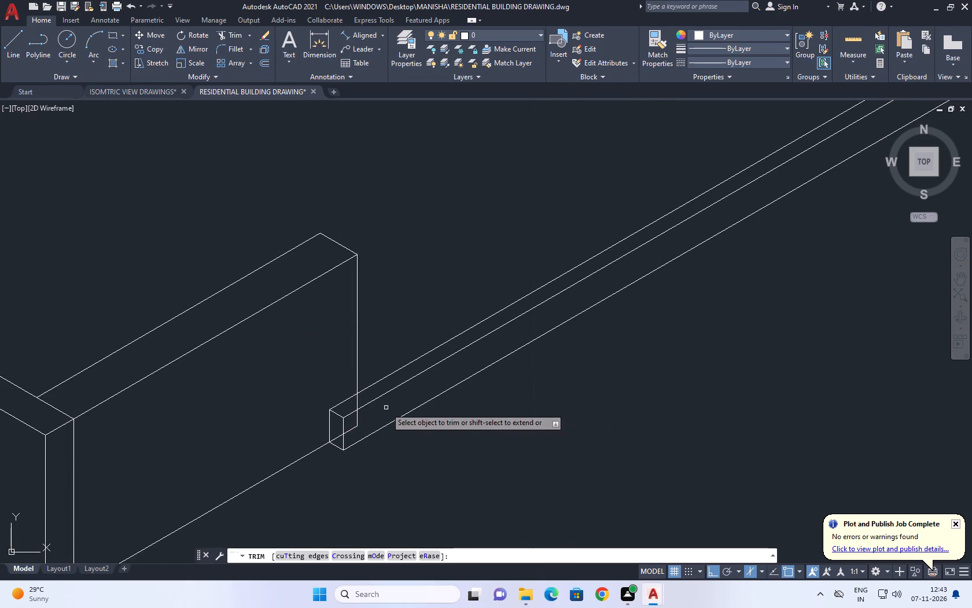
pyautogui.scroll(2, 343, 420)
pyautogui.click(362, 444)
pyautogui.click(376, 426)
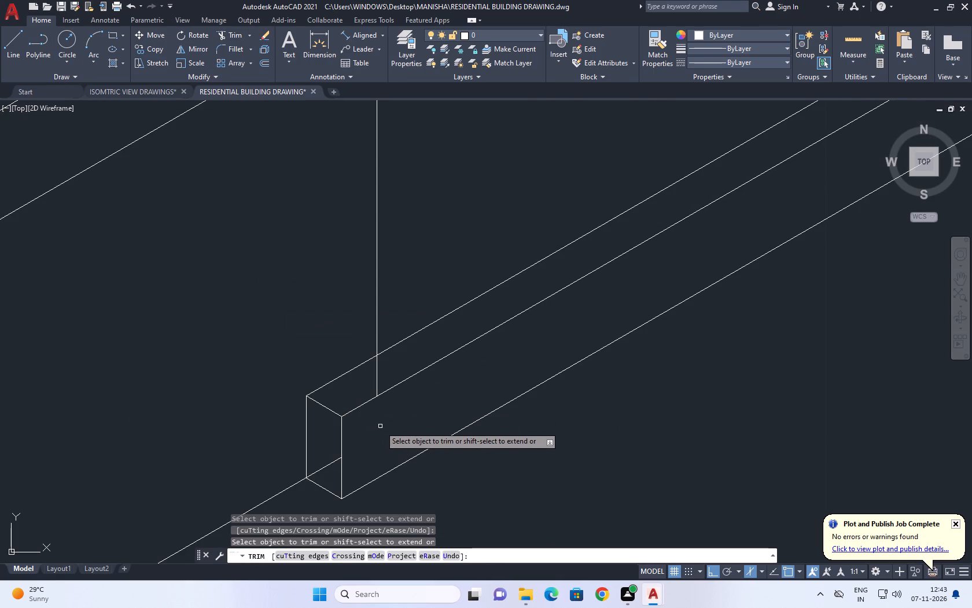
pyautogui.click(370, 389)
pyautogui.doubleClick(375, 377)
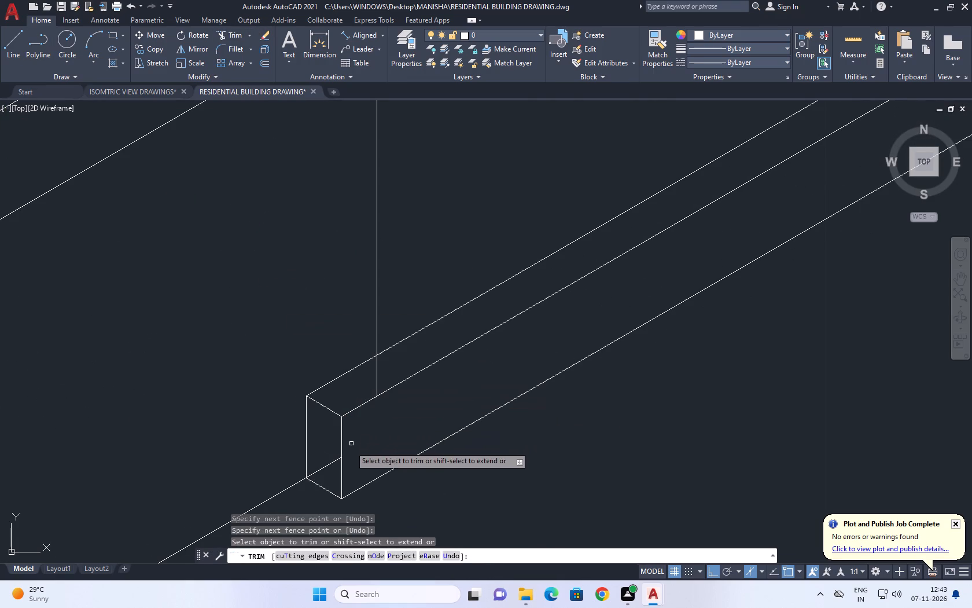
pyautogui.click(334, 465)
pyautogui.click(330, 458)
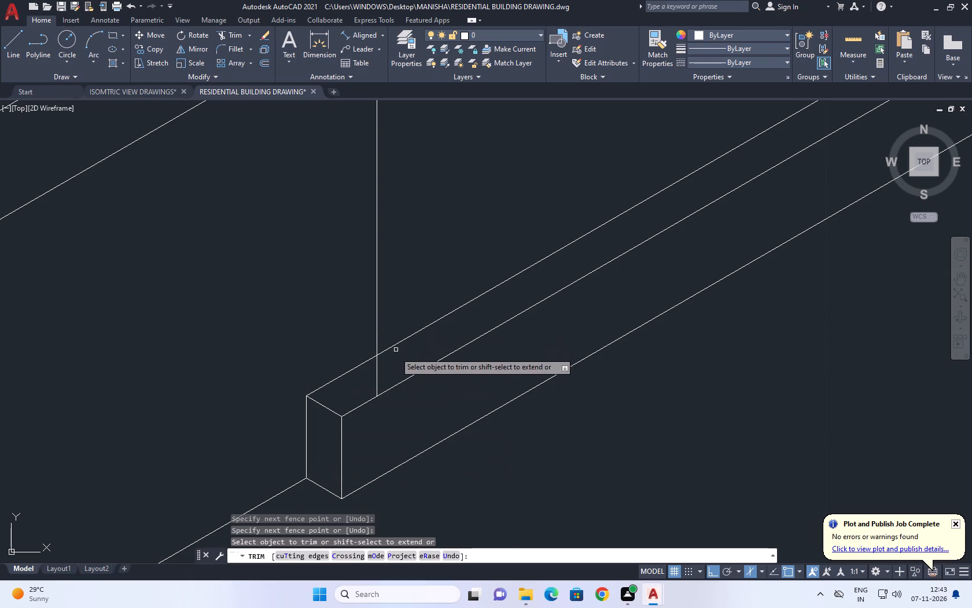
pyautogui.click(388, 365)
pyautogui.click(371, 379)
pyautogui.rightClick(362, 377)
pyautogui.click(403, 397)
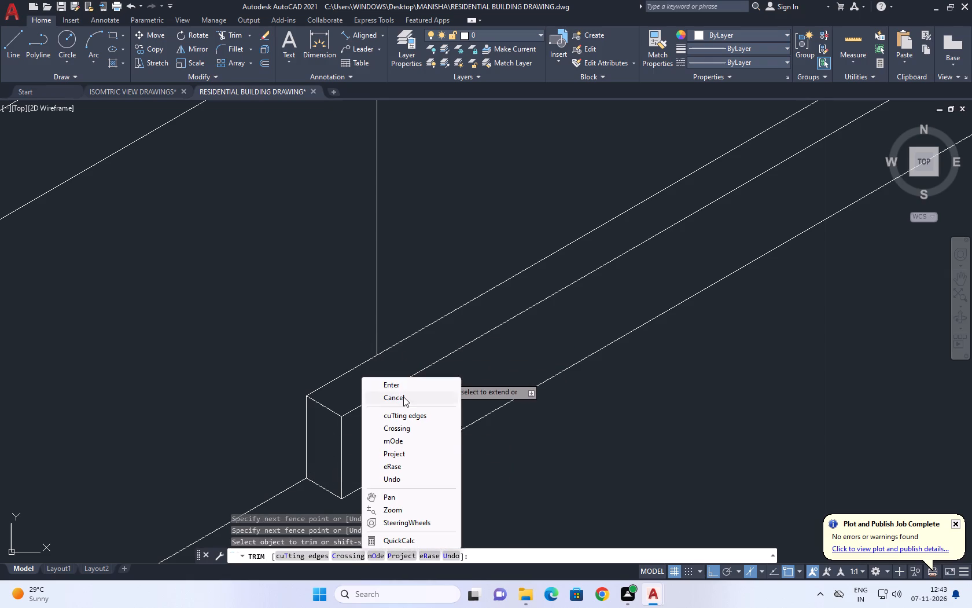
# Shorten the strip's far end top edge so it ends at the rear top edge.
pyautogui.scroll(-4, 397, 389)
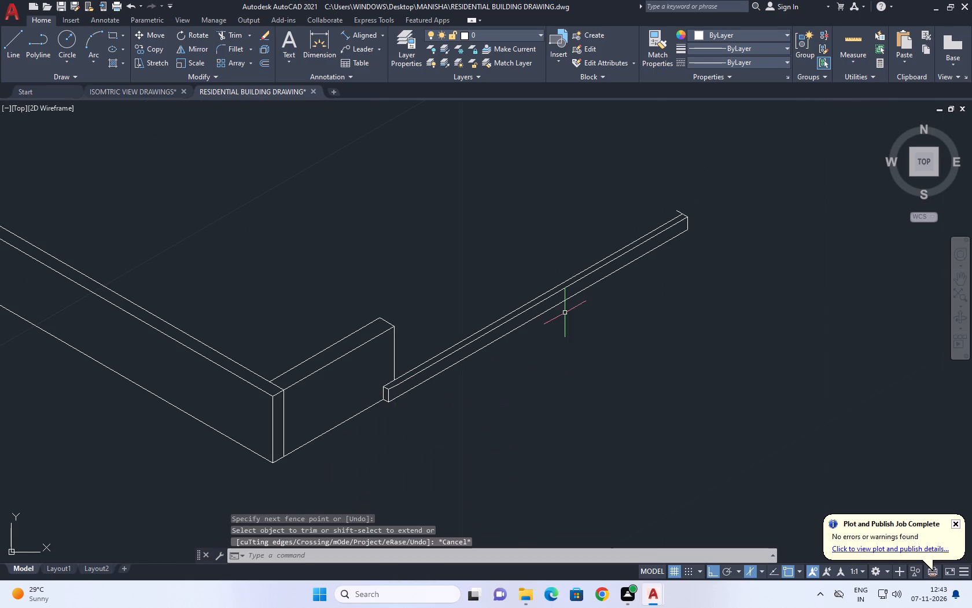
pyautogui.moveTo(565, 312); pyautogui.dragTo(512, 375, button='middle')
pyautogui.scroll(2, 671, 286)
pyautogui.scroll(3, 568, 274)
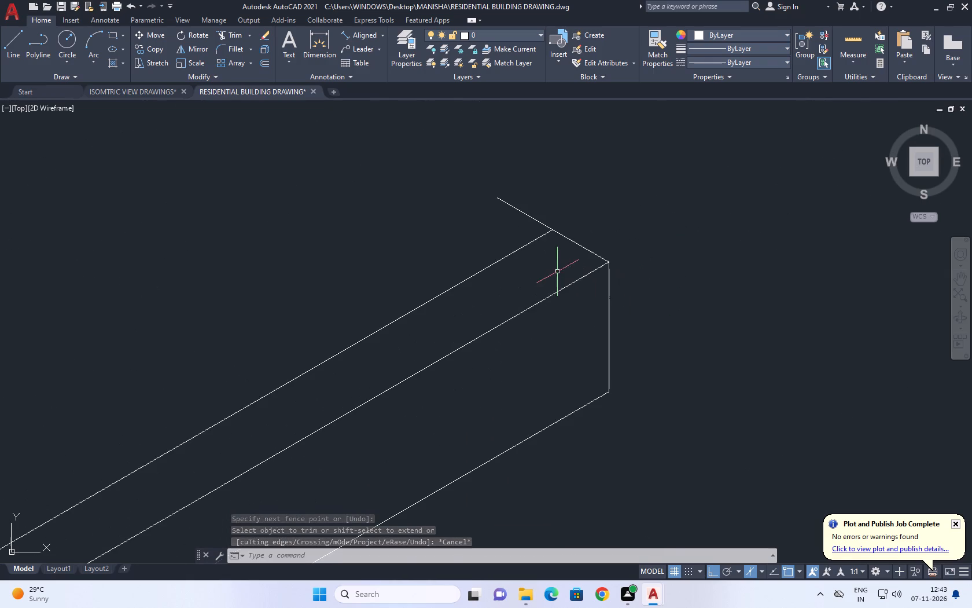
pyautogui.click(538, 210)
pyautogui.click(491, 212)
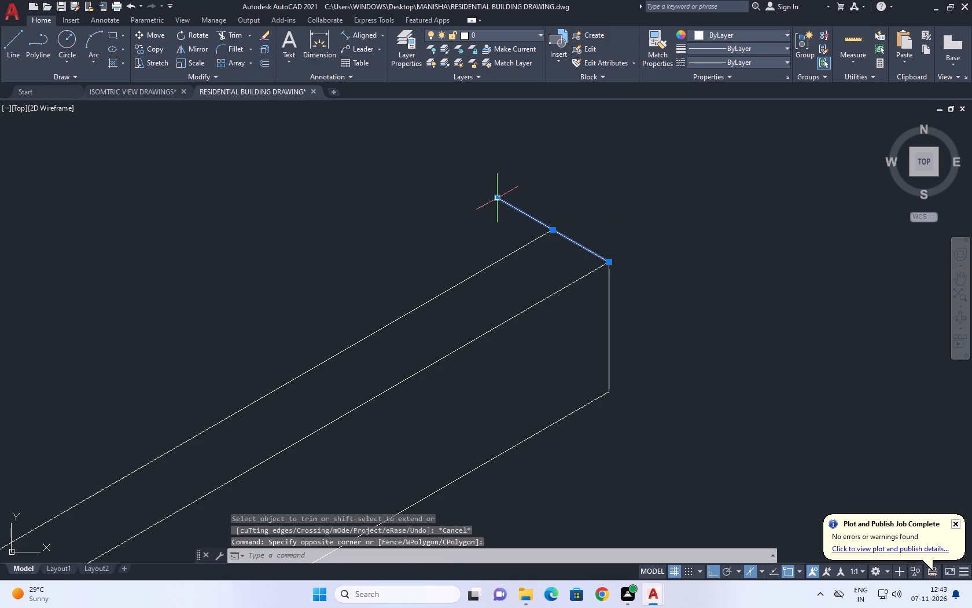
pyautogui.click(495, 197)
pyautogui.click(555, 227)
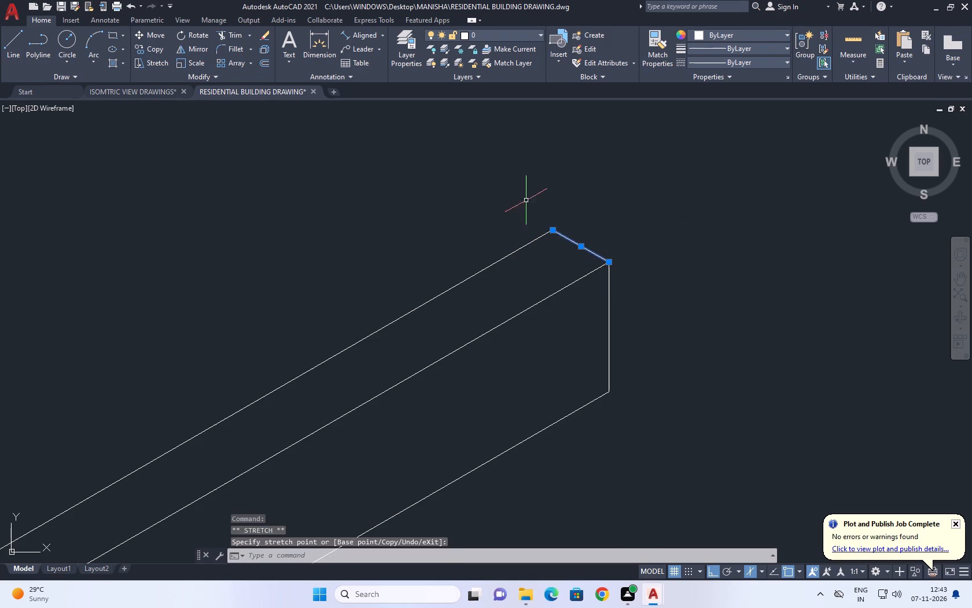
pyautogui.rightClick(512, 194)
pyautogui.click(577, 393)
# Join all of the strip's edges, including both end faces, into polylines.
pyautogui.scroll(-4, 525, 350)
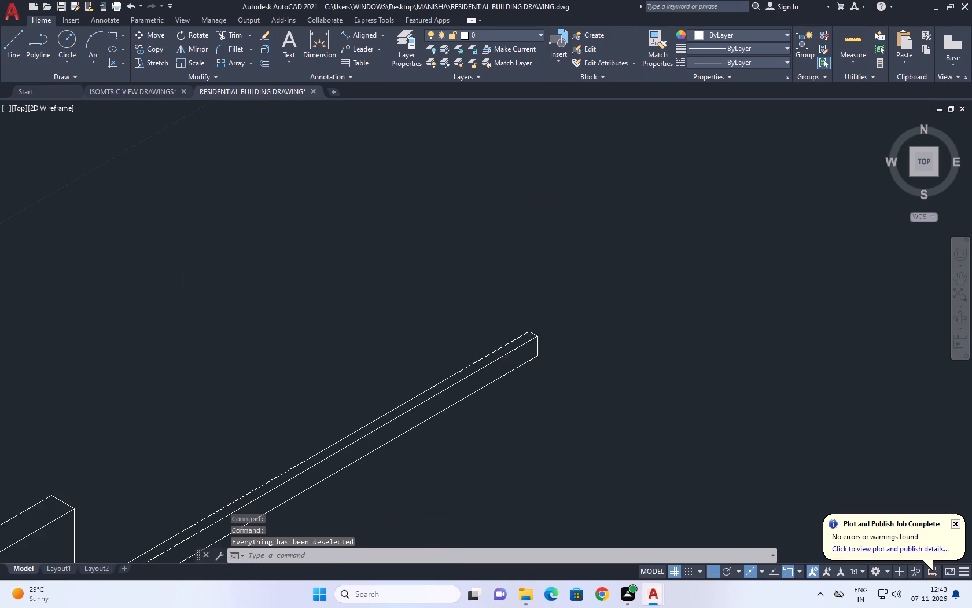
pyautogui.scroll(-2, 525, 350)
pyautogui.moveTo(525, 357); pyautogui.dragTo(466, 394, button='middle')
pyautogui.moveTo(327, 456); pyautogui.dragTo(321, 414, button='middle')
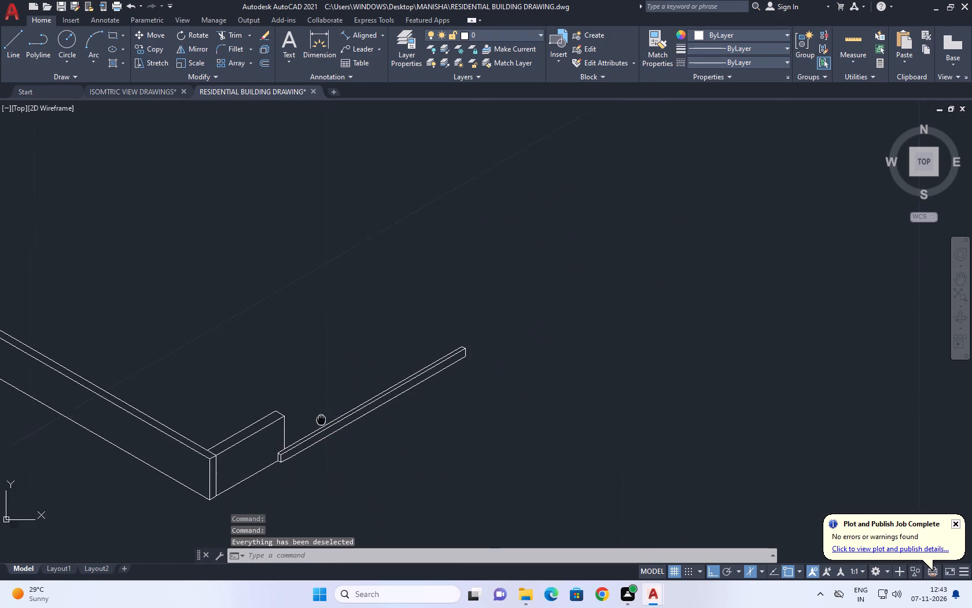
pyautogui.moveTo(321, 414); pyautogui.dragTo(318, 364, button='middle')
pyautogui.scroll(5, 275, 404)
pyautogui.click(211, 260)
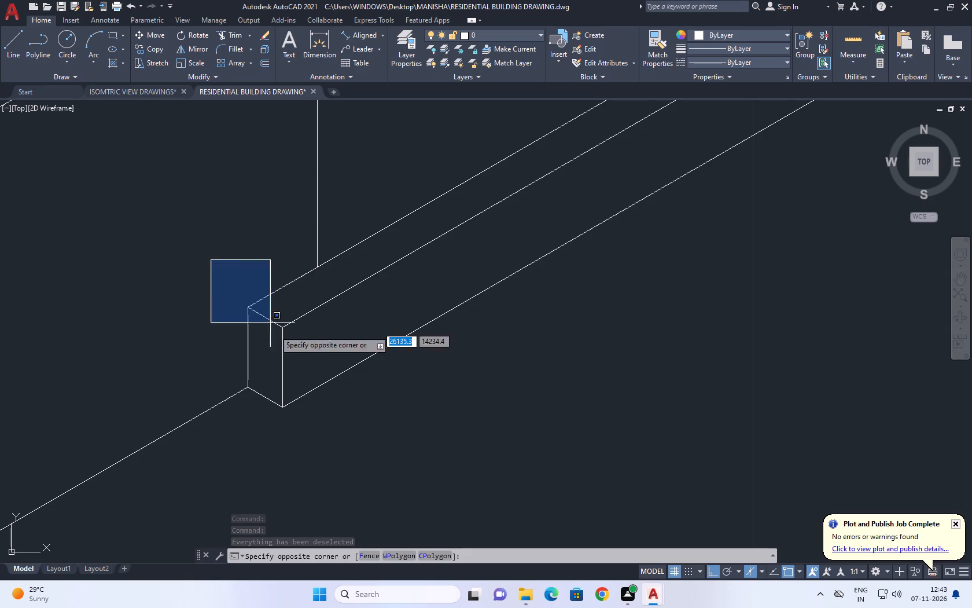
pyautogui.click(529, 475)
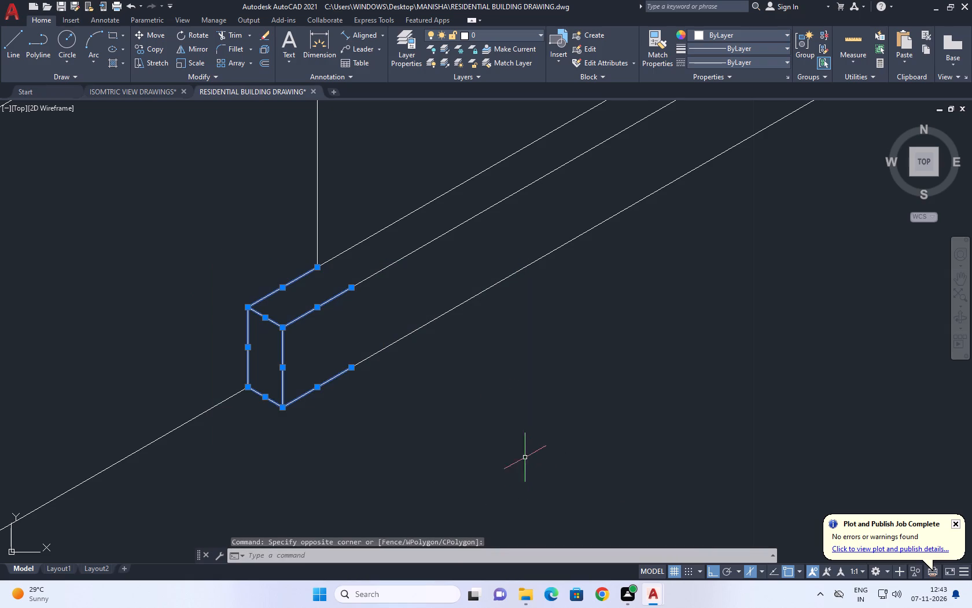
pyautogui.click(392, 183)
pyautogui.click(517, 441)
pyautogui.moveTo(507, 359); pyautogui.dragTo(483, 316)
pyautogui.click(378, 168)
pyautogui.scroll(-5, 481, 354)
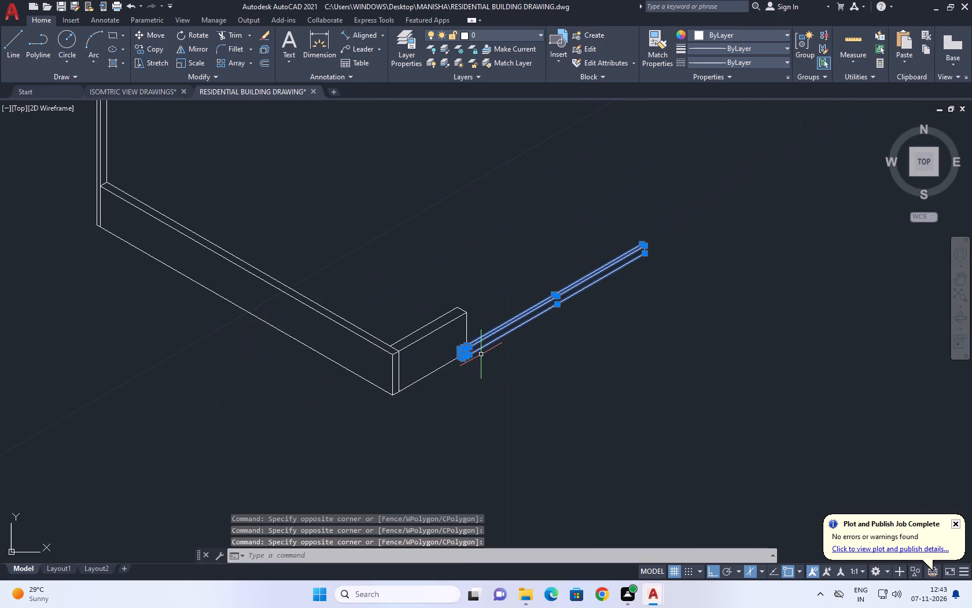
pyautogui.press('j')
pyautogui.press('Return')
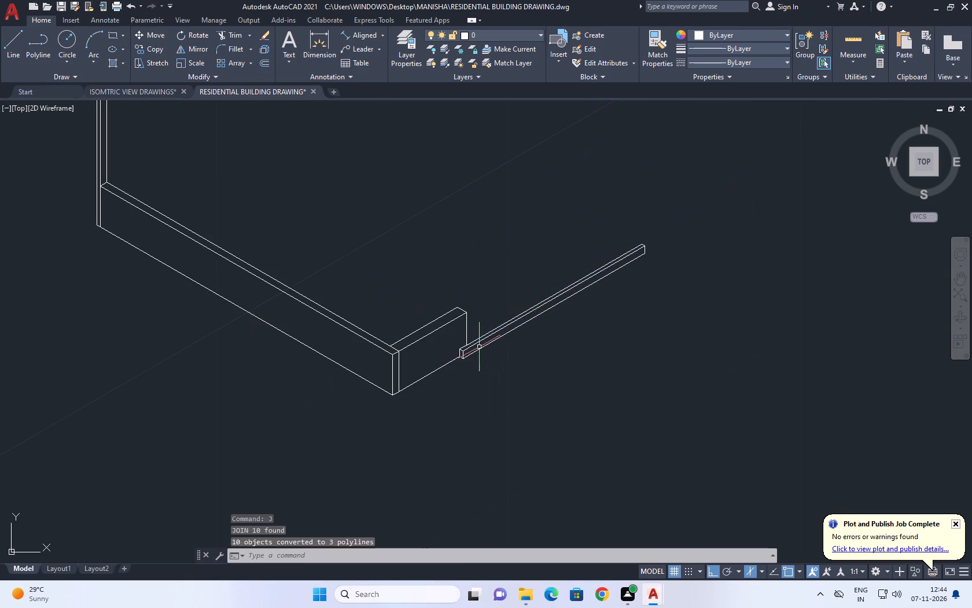
# Inspect the strip's joined polylines by selecting them together and individually, then clear the selection.
pyautogui.click(529, 328)
pyautogui.click(492, 280)
pyautogui.scroll(2, 465, 360)
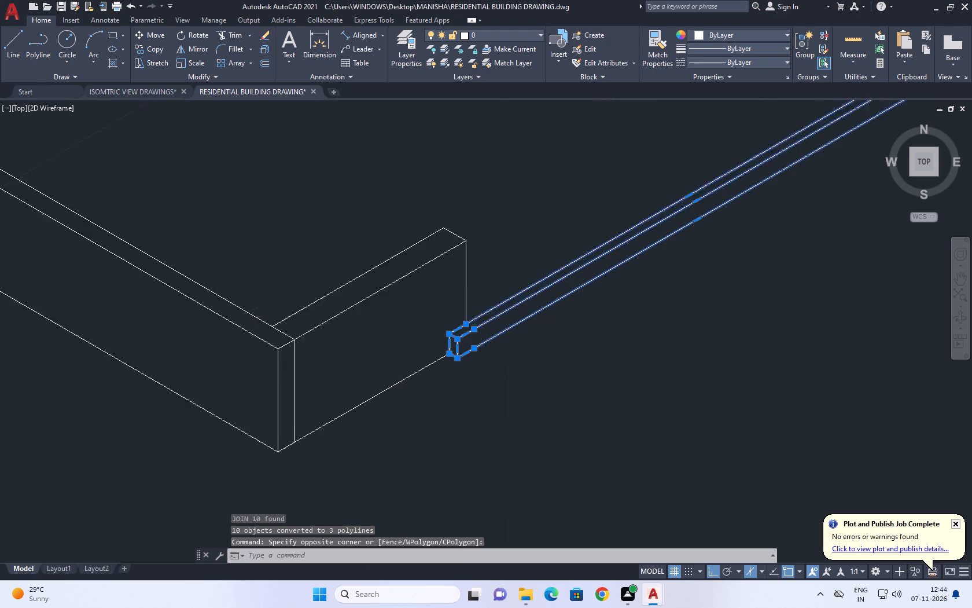
pyautogui.scroll(4, 463, 362)
pyautogui.scroll(-3, 440, 343)
pyautogui.moveTo(703, 331); pyautogui.dragTo(673, 316)
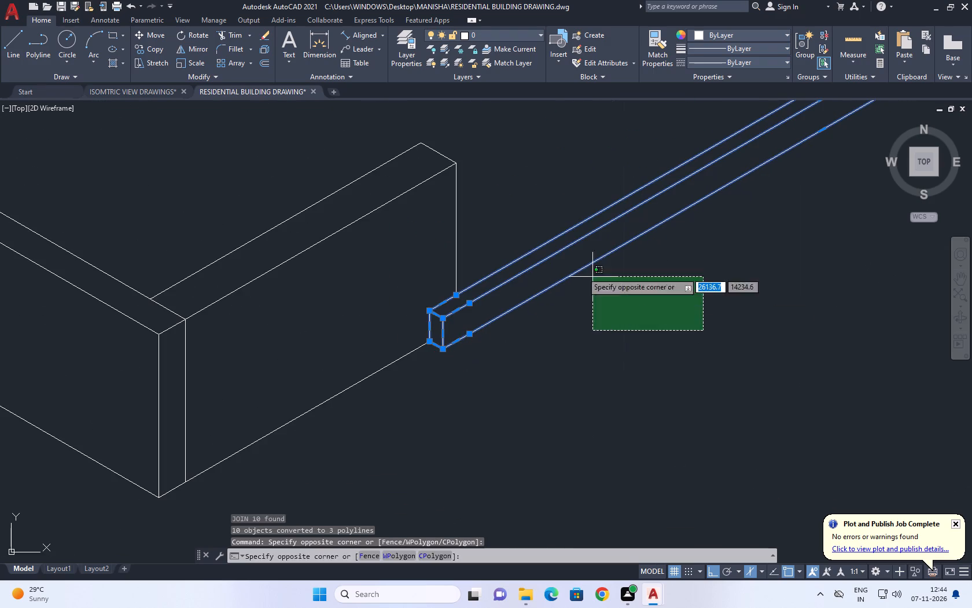
pyautogui.moveTo(526, 250); pyautogui.dragTo(516, 254)
pyautogui.rightClick(480, 252)
pyautogui.click(534, 441)
pyautogui.click(527, 433)
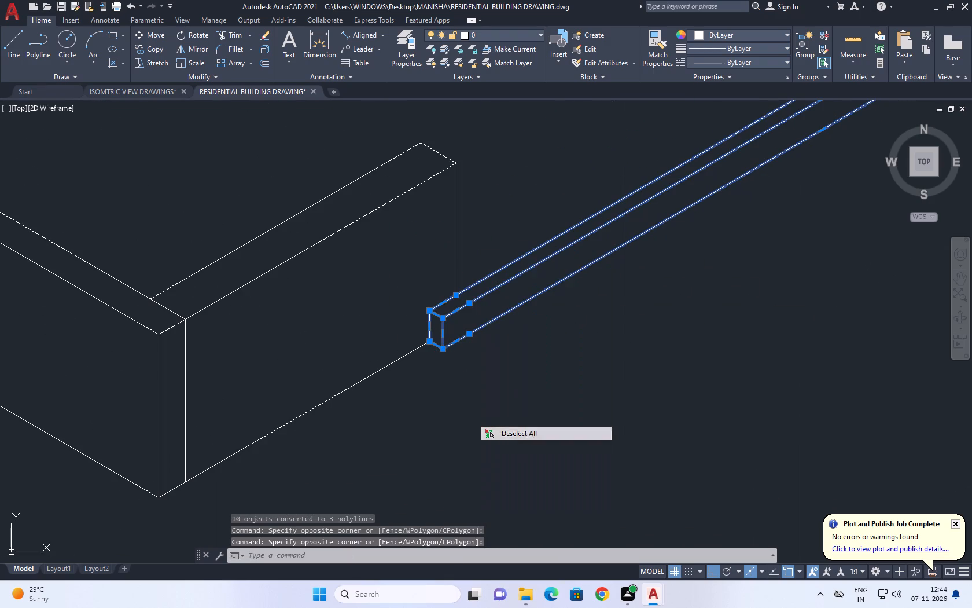
pyautogui.click(448, 345)
pyautogui.click(446, 332)
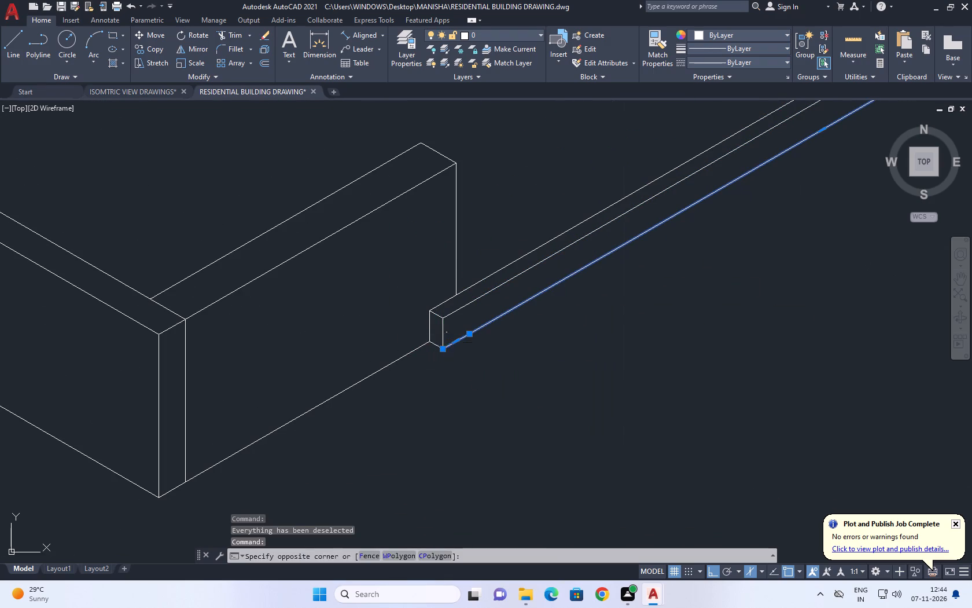
pyautogui.moveTo(433, 340); pyautogui.dragTo(432, 346)
pyautogui.rightClick(467, 309)
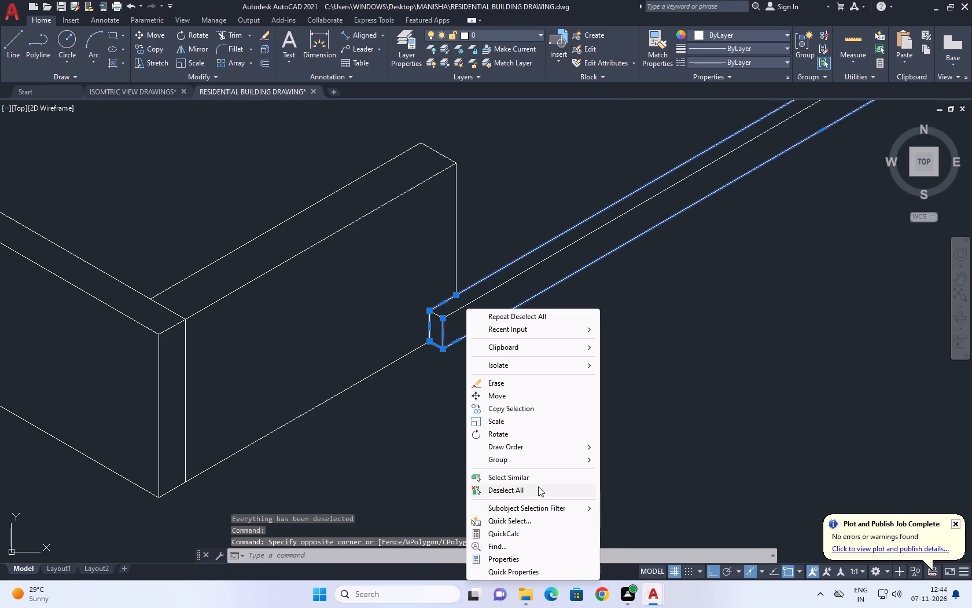
pyautogui.click(538, 486)
pyautogui.scroll(-2, 474, 444)
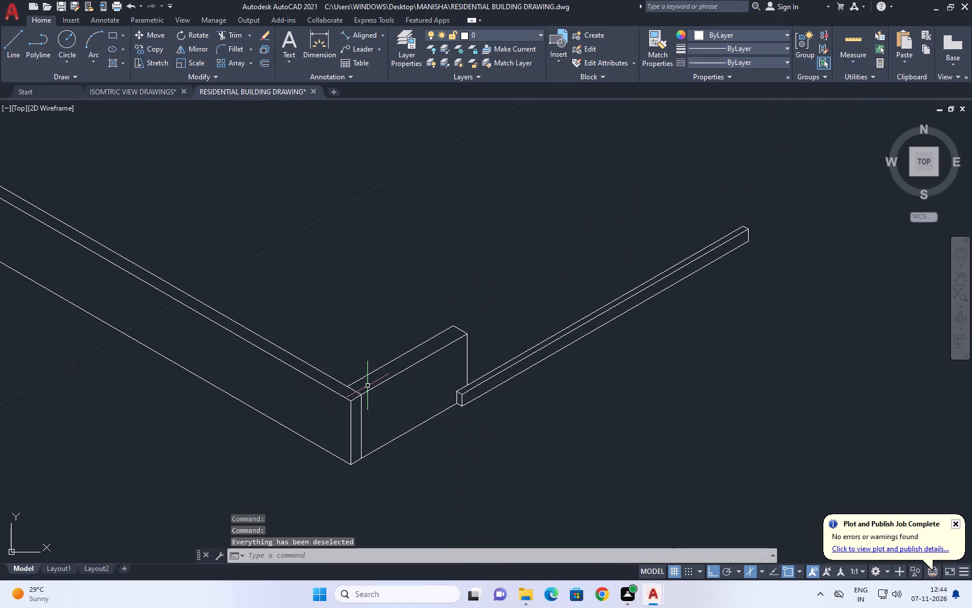
# Copy the return wall's end vertical from its lower end to the rear top corner of the strip's far end.
pyautogui.moveTo(472, 328); pyautogui.dragTo(388, 383, button='middle')
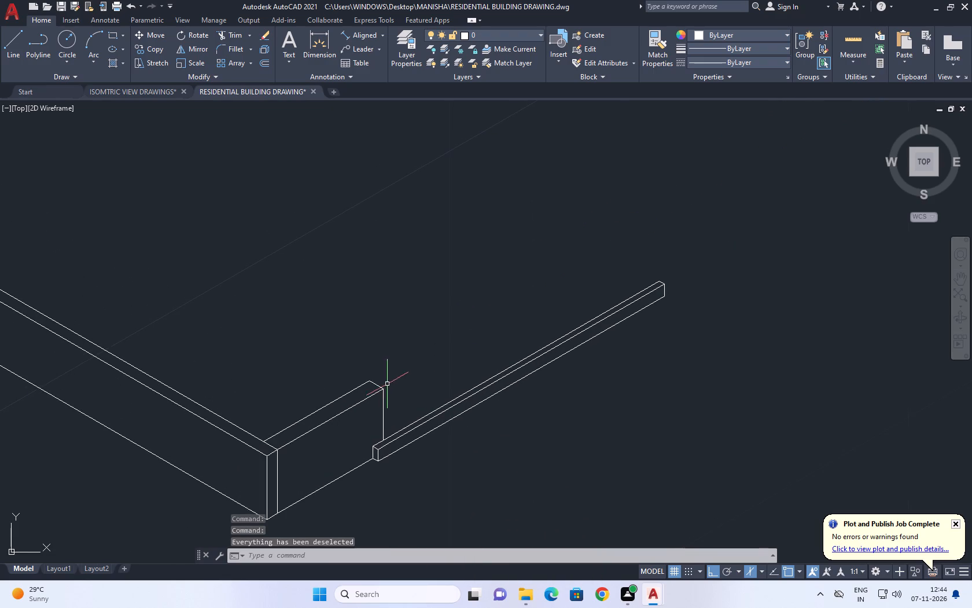
pyautogui.click(382, 406)
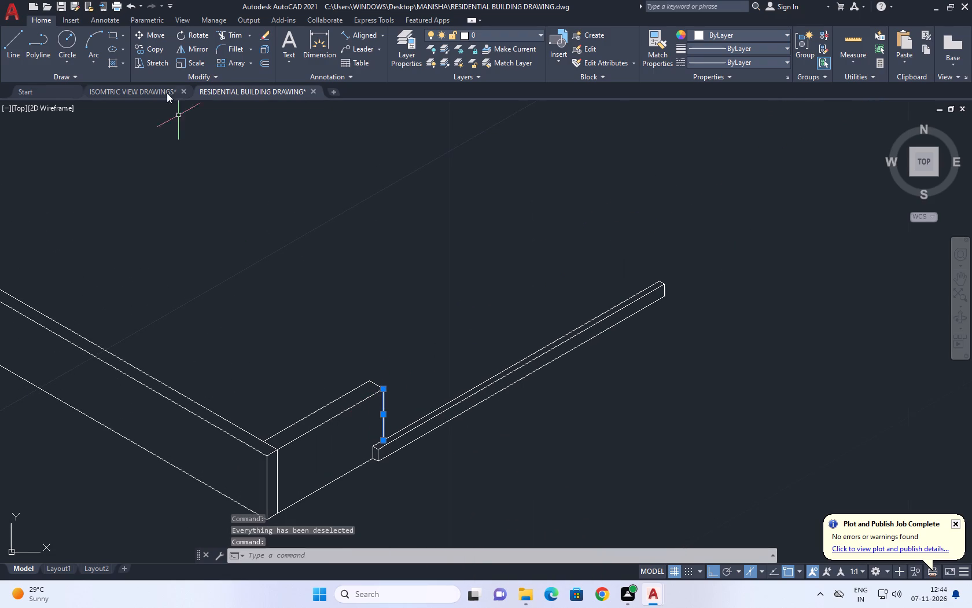
pyautogui.click(160, 47)
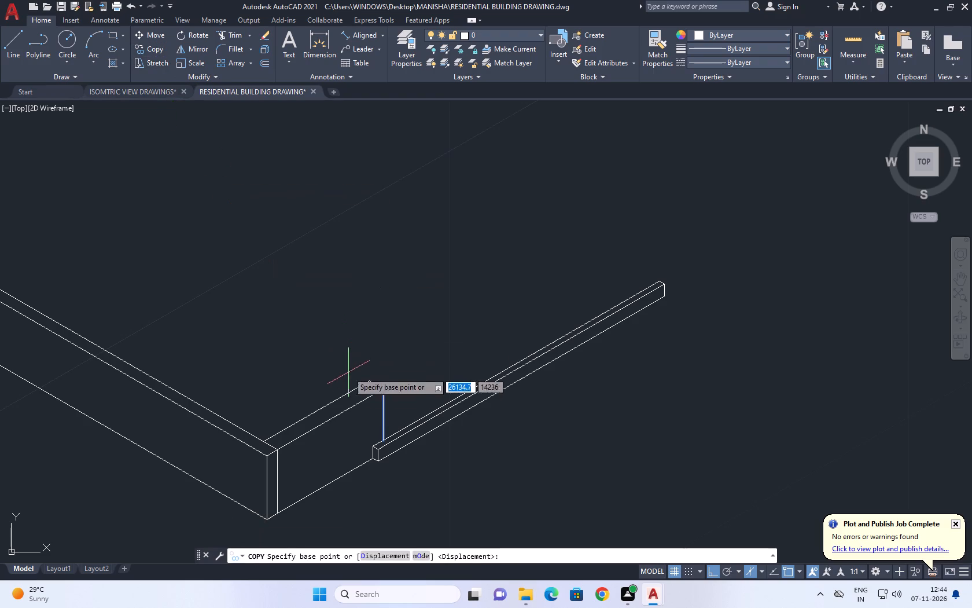
pyautogui.moveTo(384, 438); pyautogui.dragTo(392, 437)
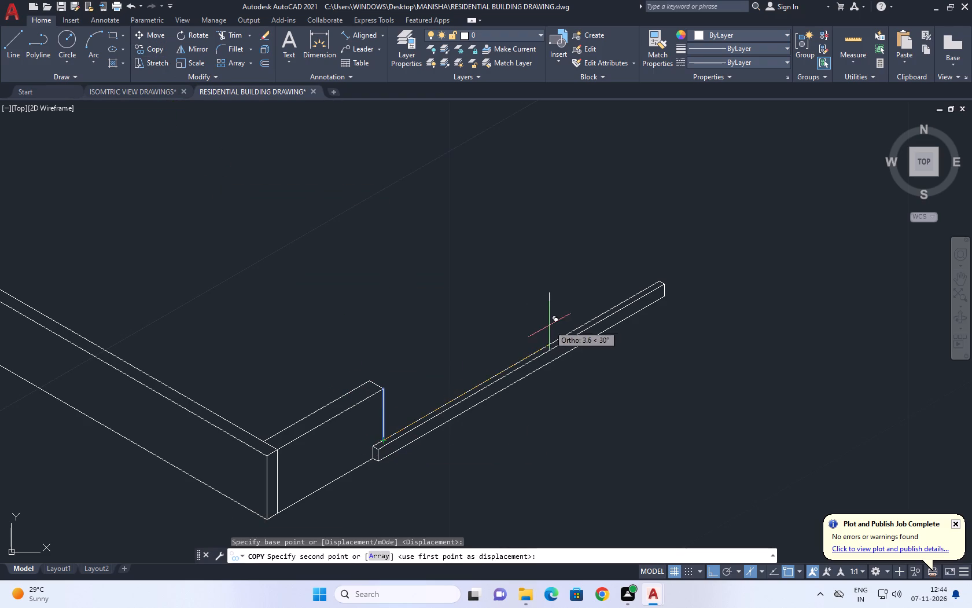
pyautogui.scroll(2, 566, 323)
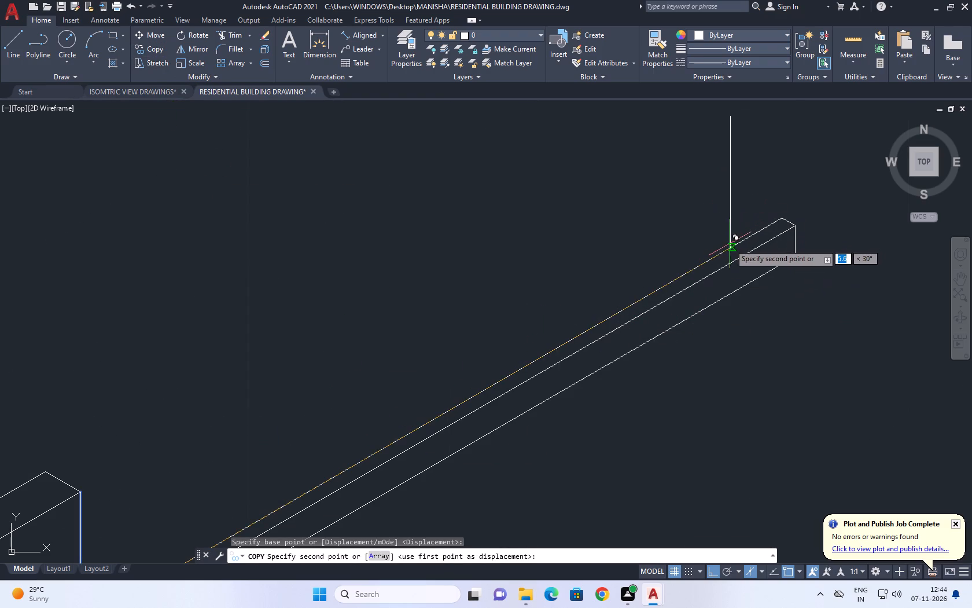
pyautogui.click(780, 216)
pyautogui.rightClick(535, 224)
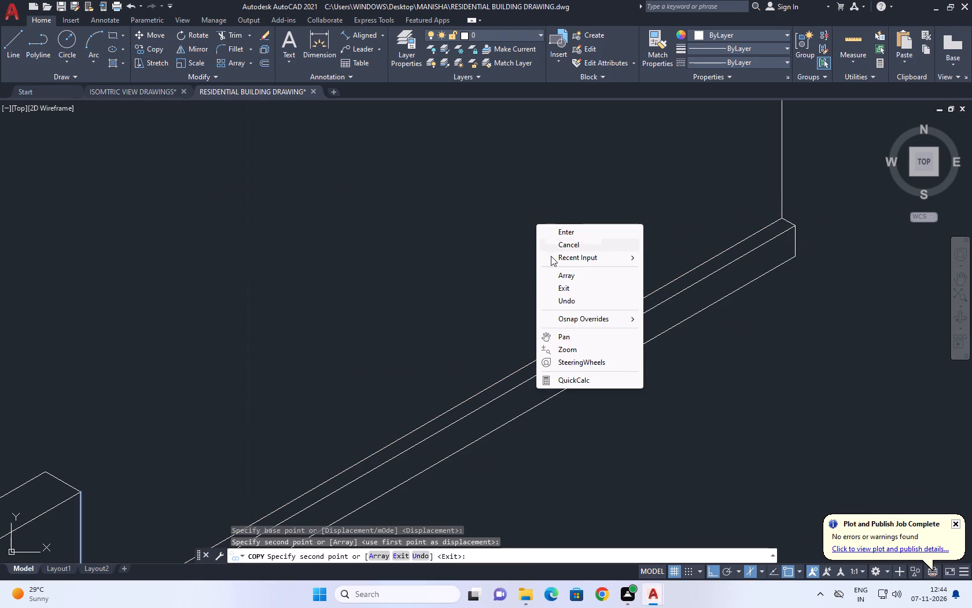
pyautogui.click(572, 246)
# Move the copied vertical about 1.2 m back along the strip's rear top edge, towards the return wall.
pyautogui.scroll(-3, 561, 224)
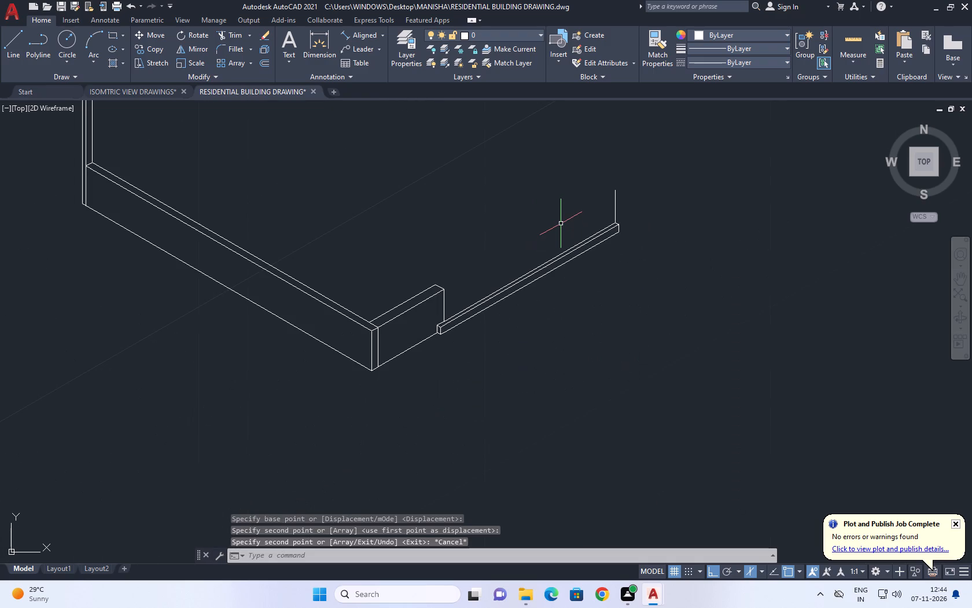
pyautogui.scroll(2, 612, 215)
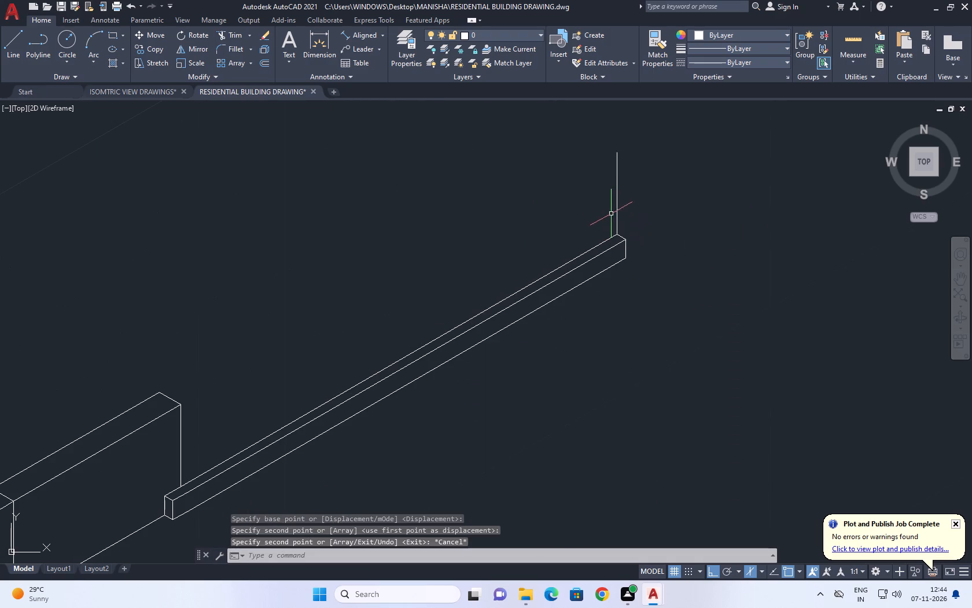
pyautogui.click(651, 160)
pyautogui.click(576, 206)
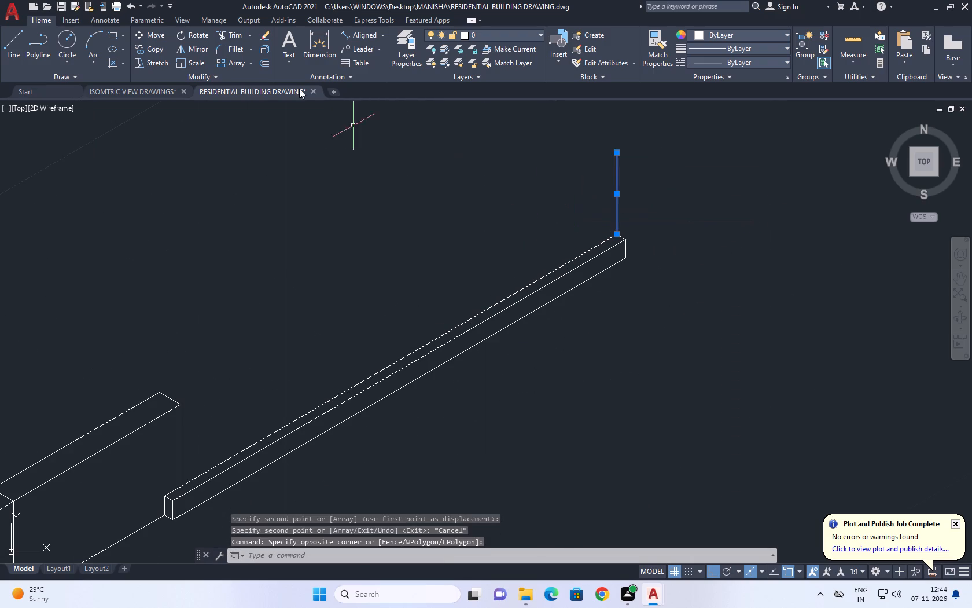
pyautogui.click(156, 36)
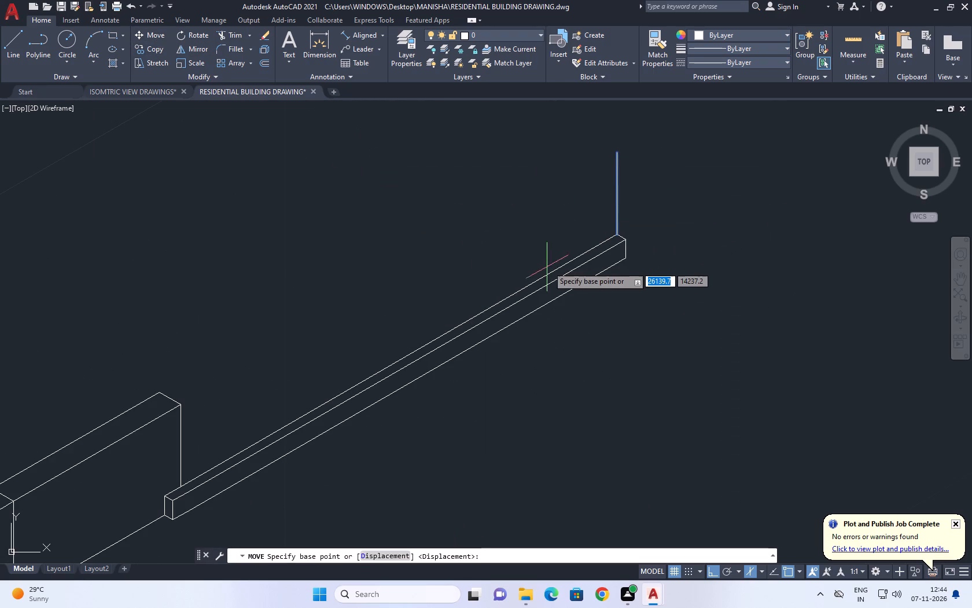
pyautogui.click(563, 230)
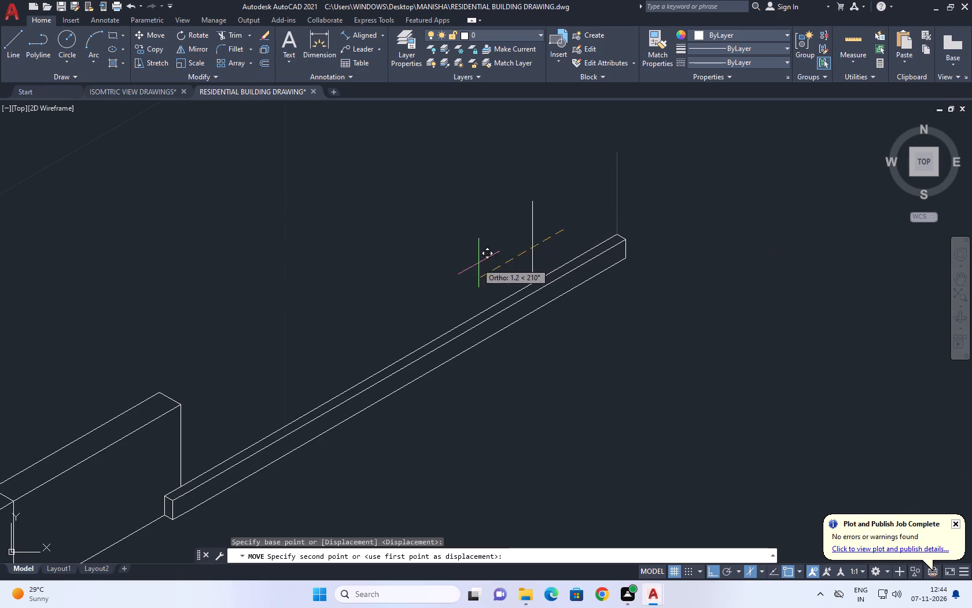
pyautogui.click(472, 265)
pyautogui.scroll(1, 606, 244)
pyautogui.moveTo(478, 224); pyautogui.dragTo(524, 259, button='middle')
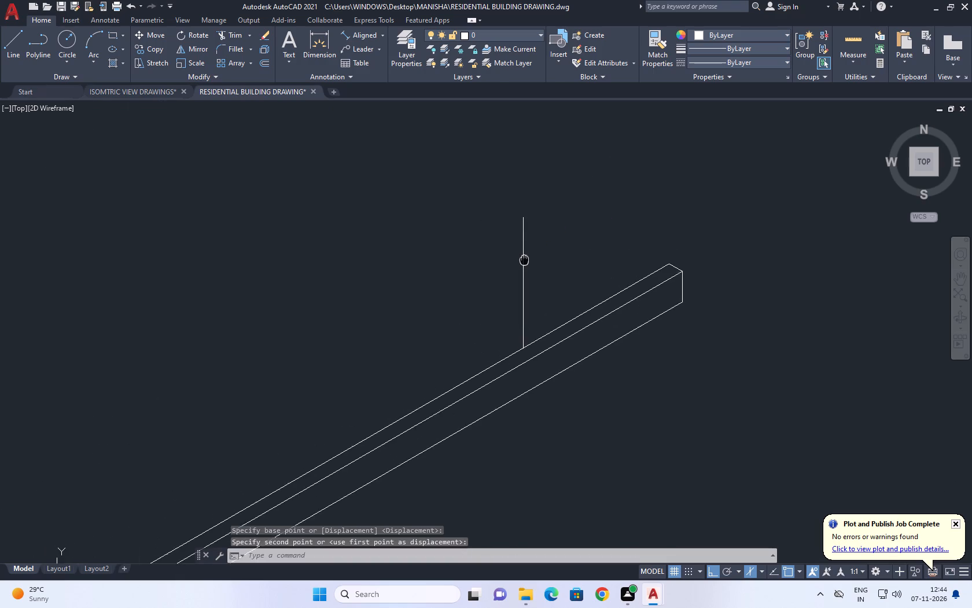
pyautogui.moveTo(524, 259); pyautogui.dragTo(526, 261, button='middle')
# Draw a line about 0.3 m long at 210° from the tall wall's inner vertical edge across its middle vertical edge.
pyautogui.scroll(-2, 528, 264)
pyautogui.moveTo(289, 347); pyautogui.dragTo(520, 363, button='middle')
pyautogui.scroll(-2, 358, 352)
pyautogui.scroll(3, 211, 247)
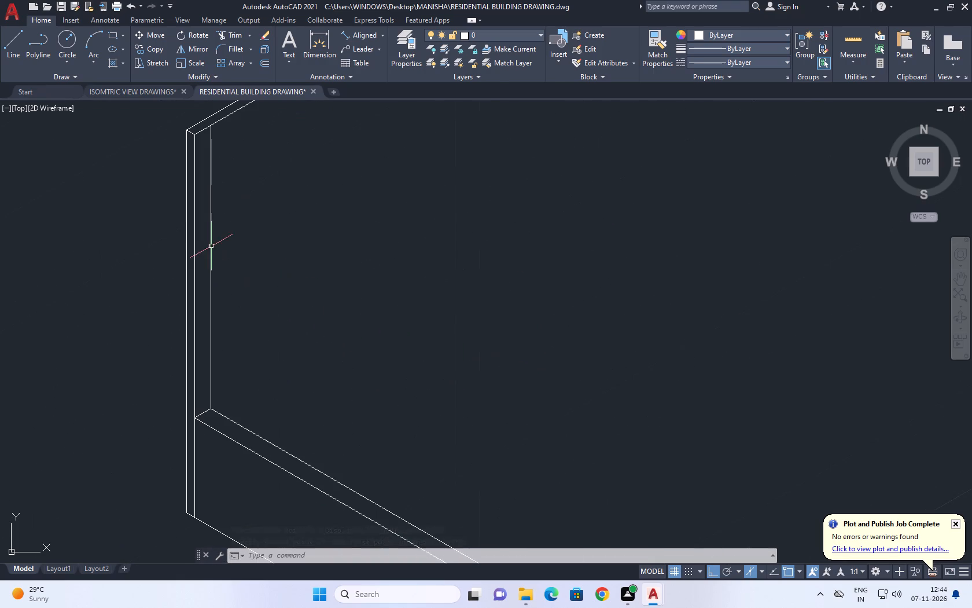
pyautogui.moveTo(167, 226); pyautogui.dragTo(205, 254, button='middle')
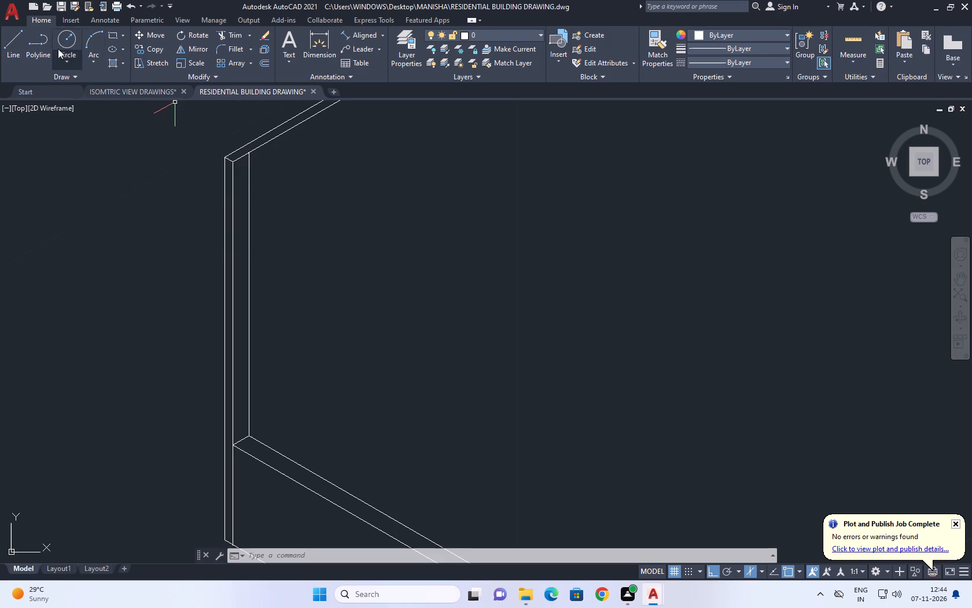
pyautogui.click(11, 52)
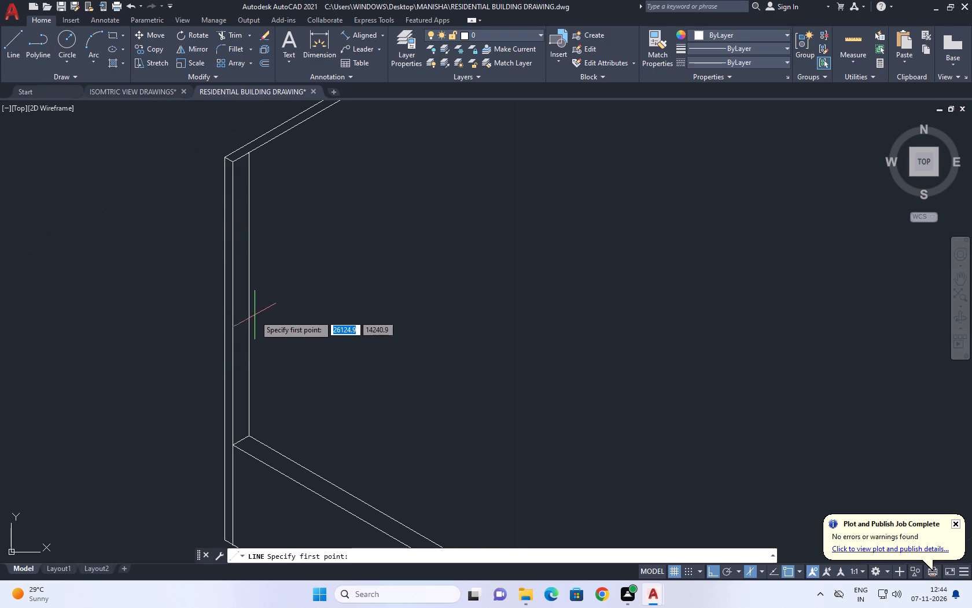
pyautogui.click(249, 325)
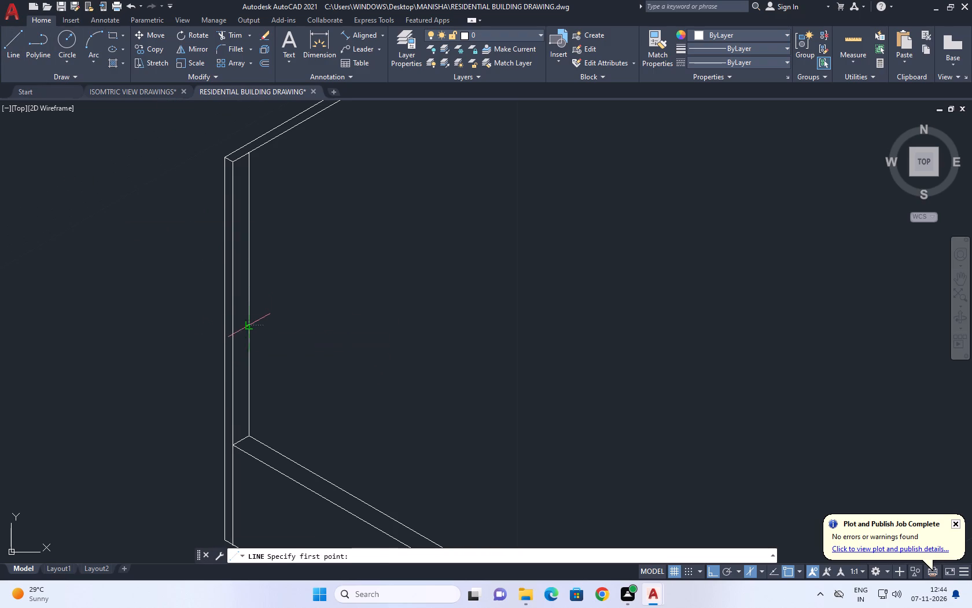
pyautogui.scroll(4, 231, 333)
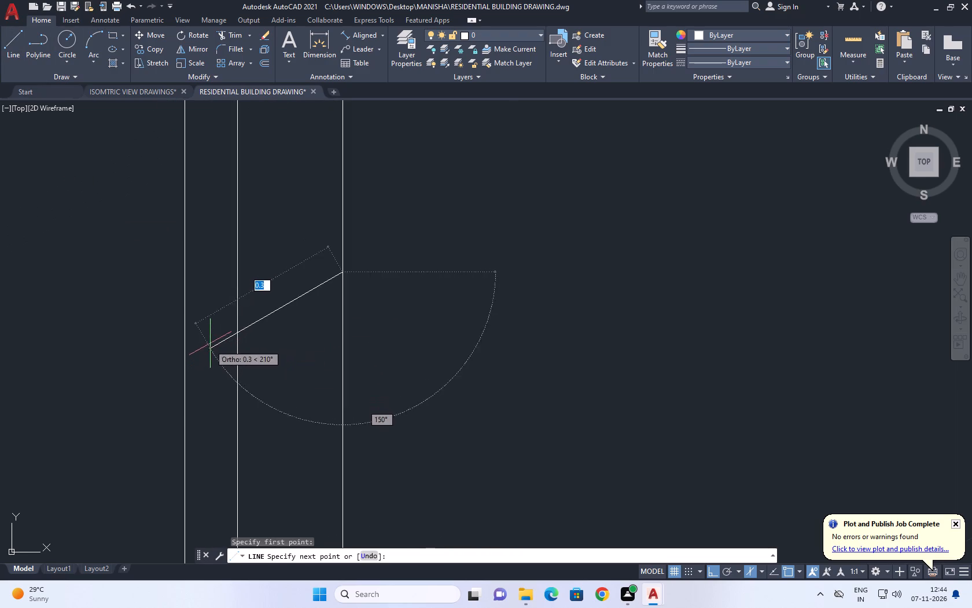
pyautogui.click(211, 342)
pyautogui.rightClick(214, 324)
pyautogui.click(254, 343)
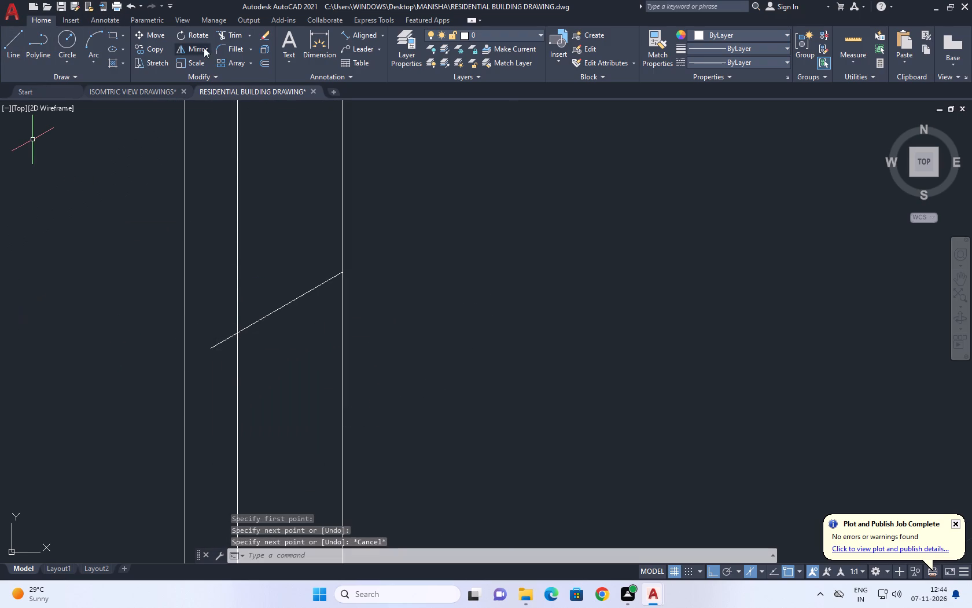
# Trim the new line's overhang beyond the tall wall's middle vertical edge.
pyautogui.click(229, 34)
pyautogui.click(228, 350)
pyautogui.click(224, 321)
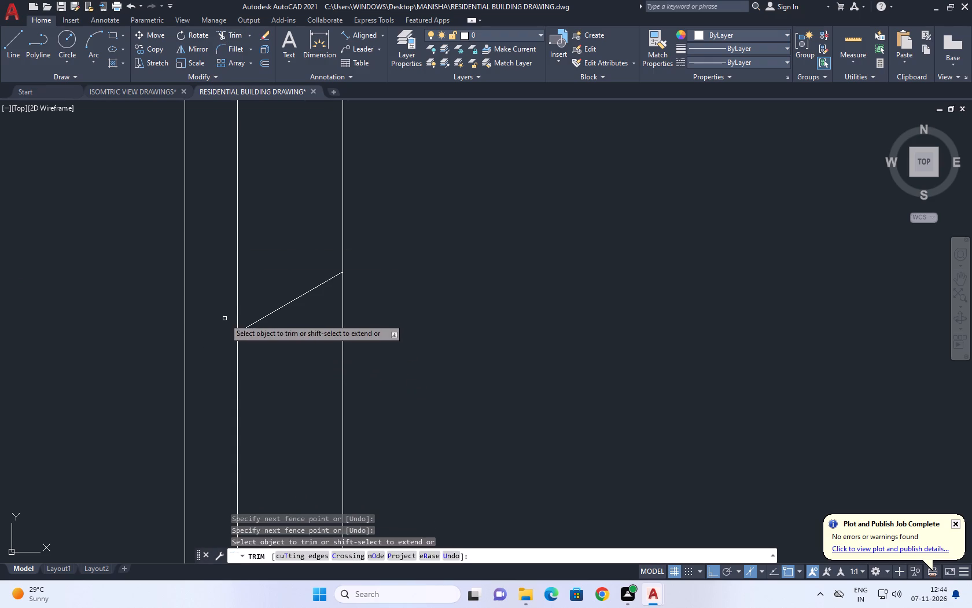
pyautogui.rightClick(225, 318)
pyautogui.click(271, 342)
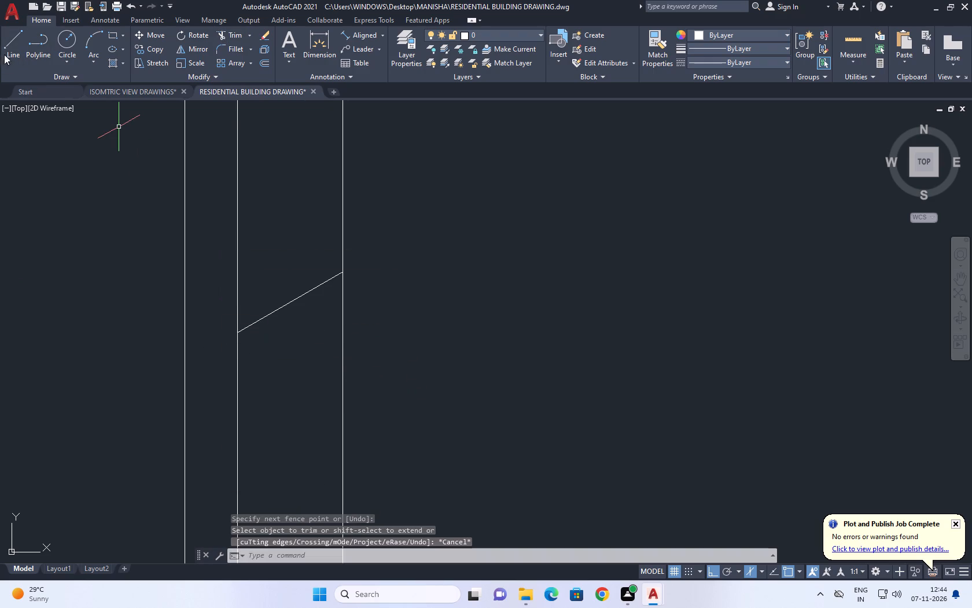
# From that line's trimmed end, draw a line in the left isoplane across the tall wall's narrow face, past its outer edge.
pyautogui.click(14, 50)
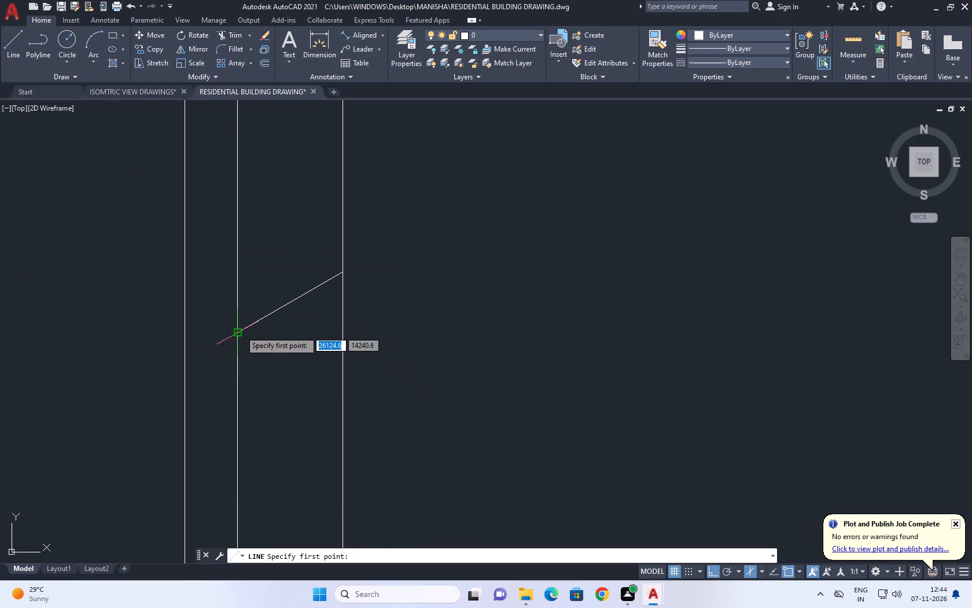
pyautogui.click(240, 331)
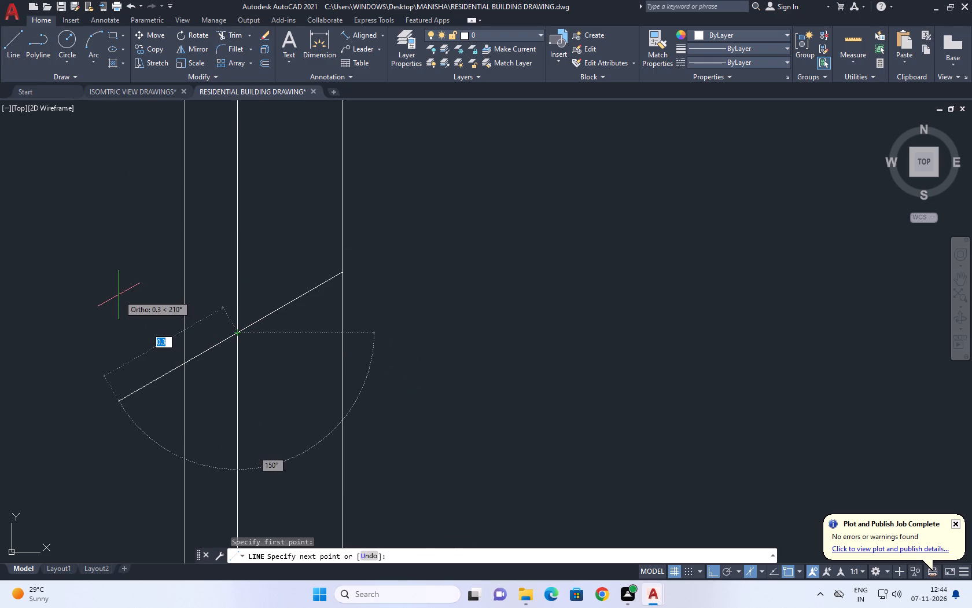
pyautogui.press('F5')
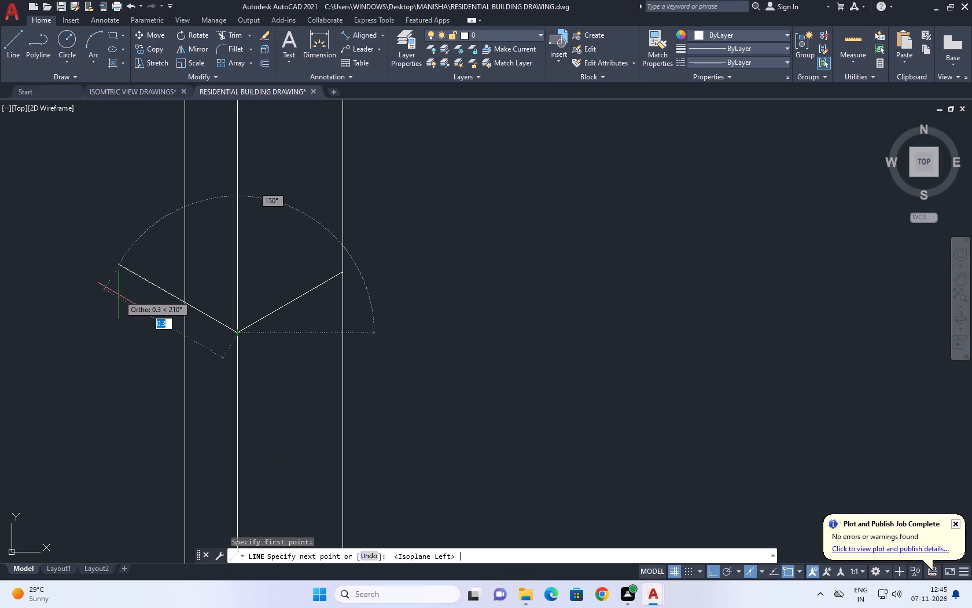
pyautogui.moveTo(159, 300); pyautogui.dragTo(154, 299)
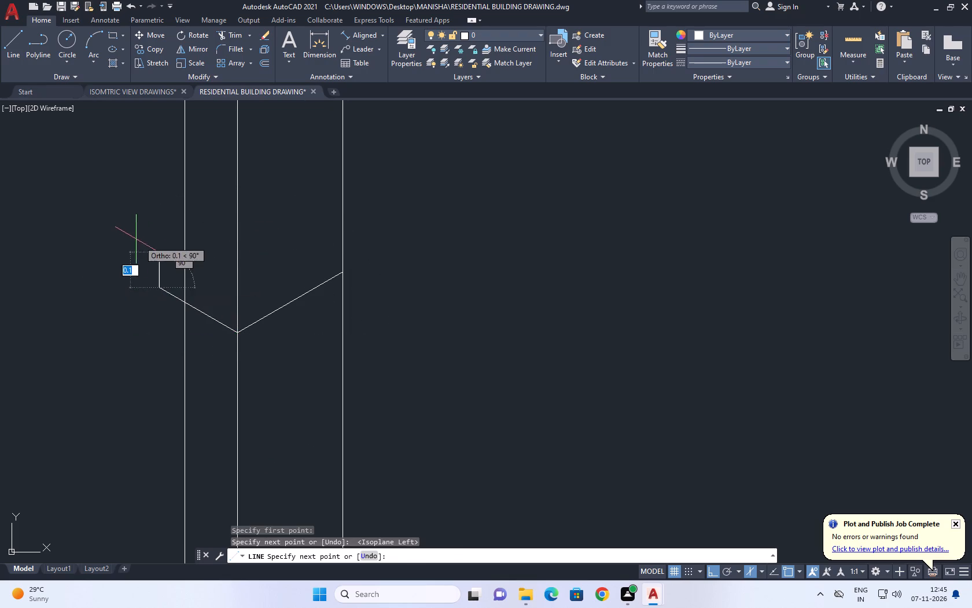
pyautogui.rightClick(135, 239)
pyautogui.click(194, 257)
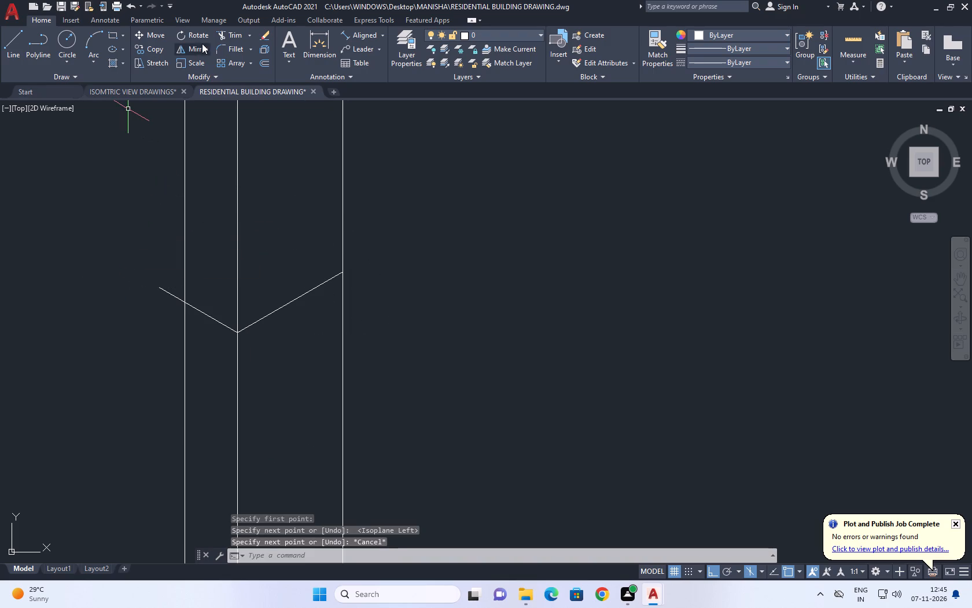
# Trim the narrow-face line's overhang beyond the tall wall's outer vertical edge.
pyautogui.click(241, 34)
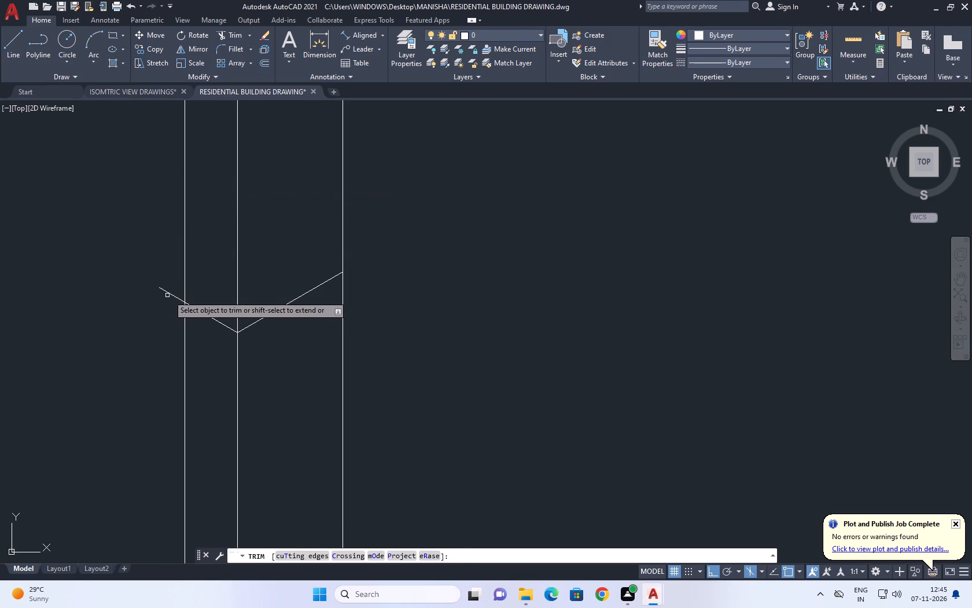
pyautogui.click(171, 294)
pyautogui.rightClick(152, 257)
pyautogui.moveTo(173, 275); pyautogui.dragTo(174, 287)
pyautogui.scroll(-1, 178, 287)
pyautogui.click(182, 280)
pyautogui.scroll(-5, 454, 297)
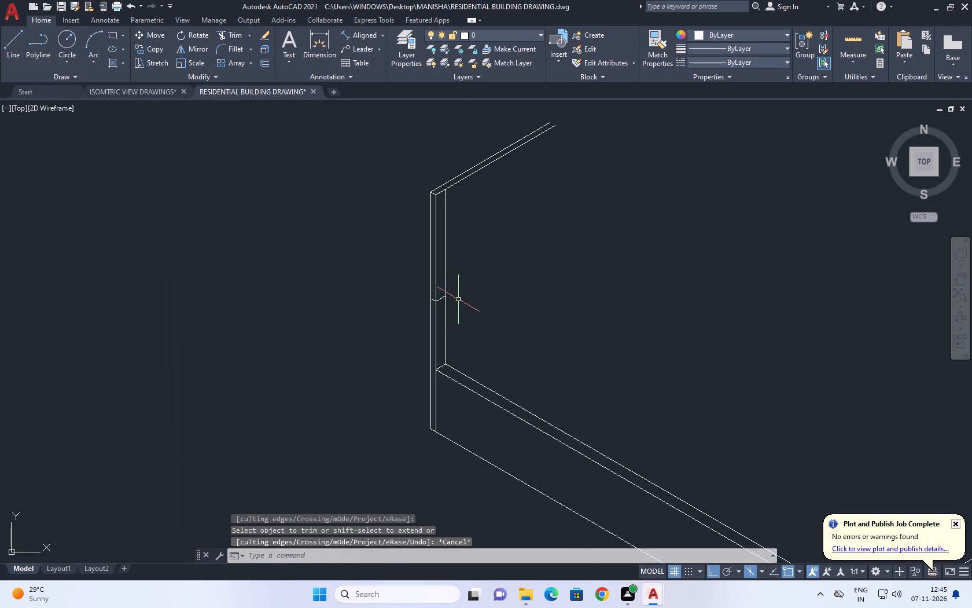
# Examine the tall wall's new cross lines and the overall isometric layout, including the vertical on the strip.
pyautogui.moveTo(573, 263); pyautogui.dragTo(448, 302, button='middle')
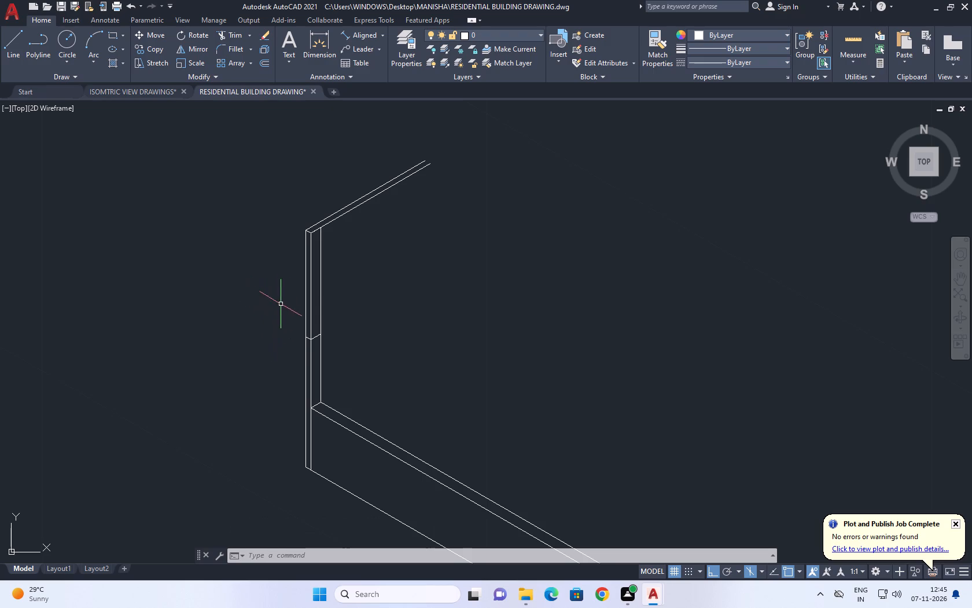
pyautogui.scroll(2, 311, 298)
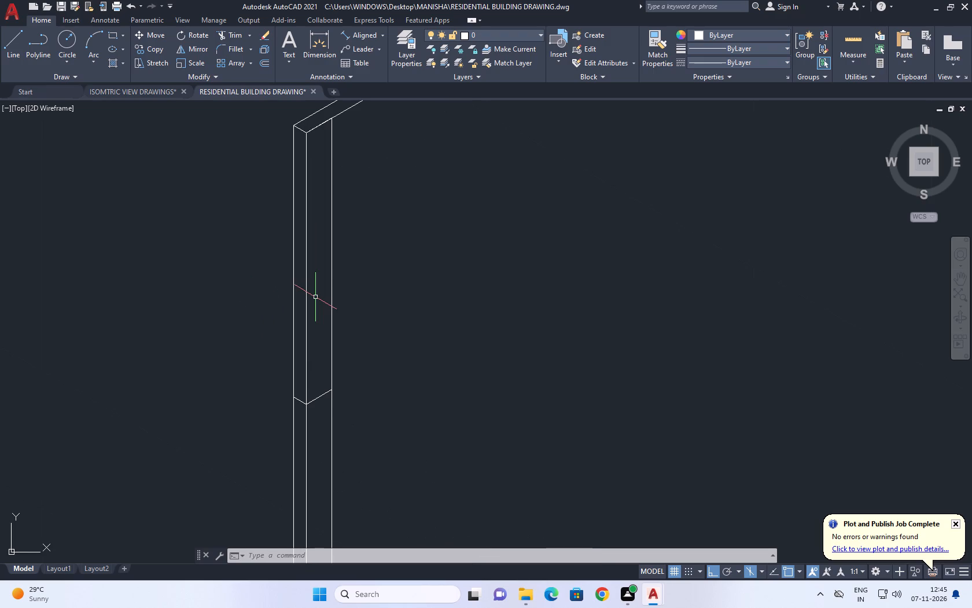
pyautogui.scroll(-3, 334, 307)
pyautogui.scroll(2, 343, 306)
pyautogui.moveTo(456, 323); pyautogui.dragTo(293, 352, button='middle')
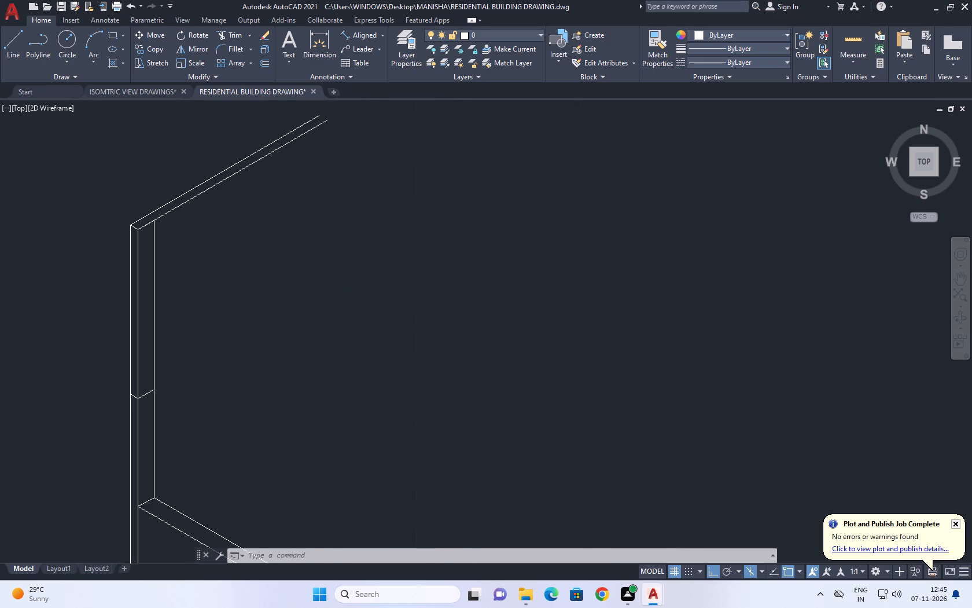
pyautogui.scroll(-1, 293, 352)
pyautogui.moveTo(518, 400); pyautogui.dragTo(345, 351, button='middle')
pyautogui.scroll(-2, 378, 341)
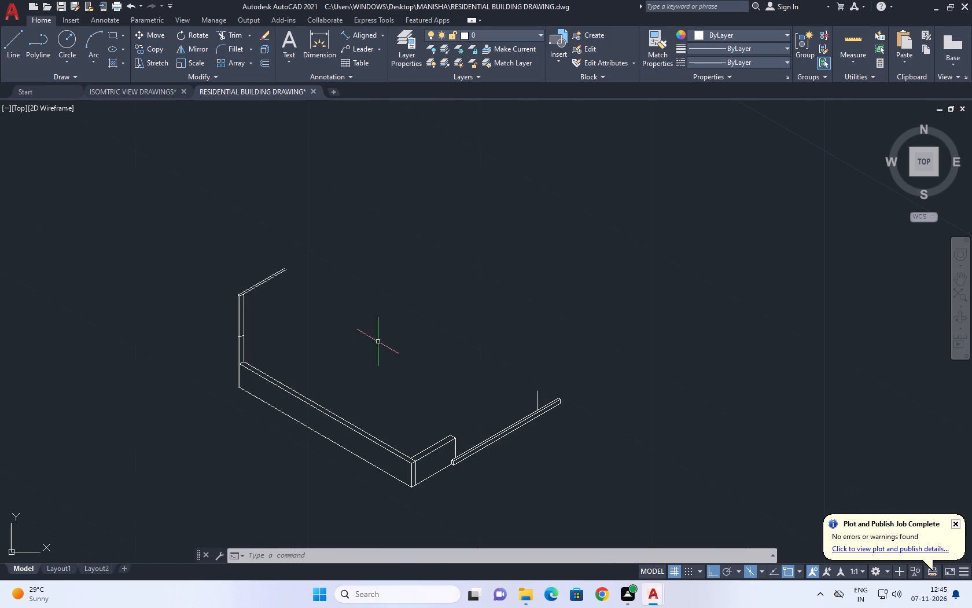
pyautogui.moveTo(562, 405); pyautogui.dragTo(537, 398, button='middle')
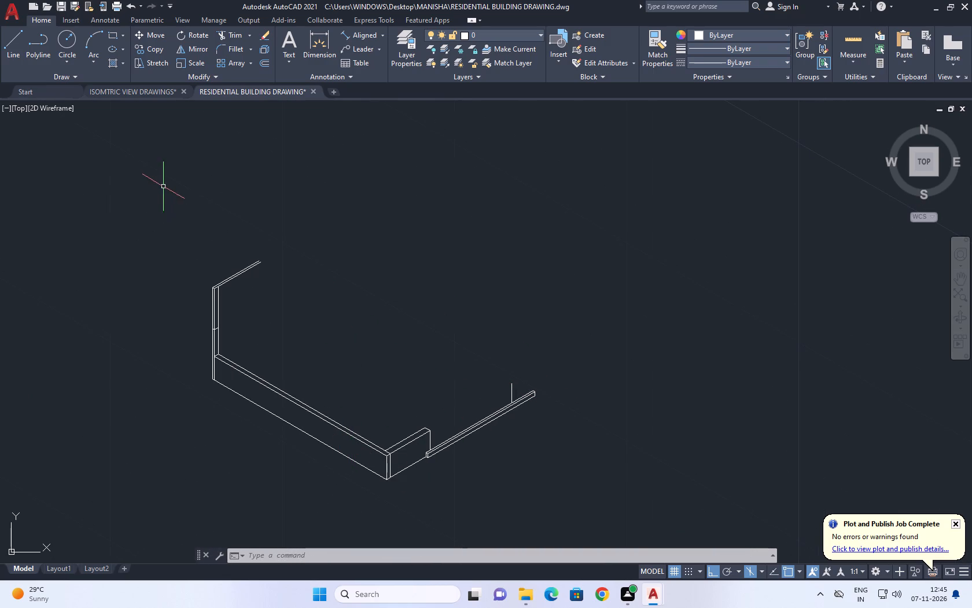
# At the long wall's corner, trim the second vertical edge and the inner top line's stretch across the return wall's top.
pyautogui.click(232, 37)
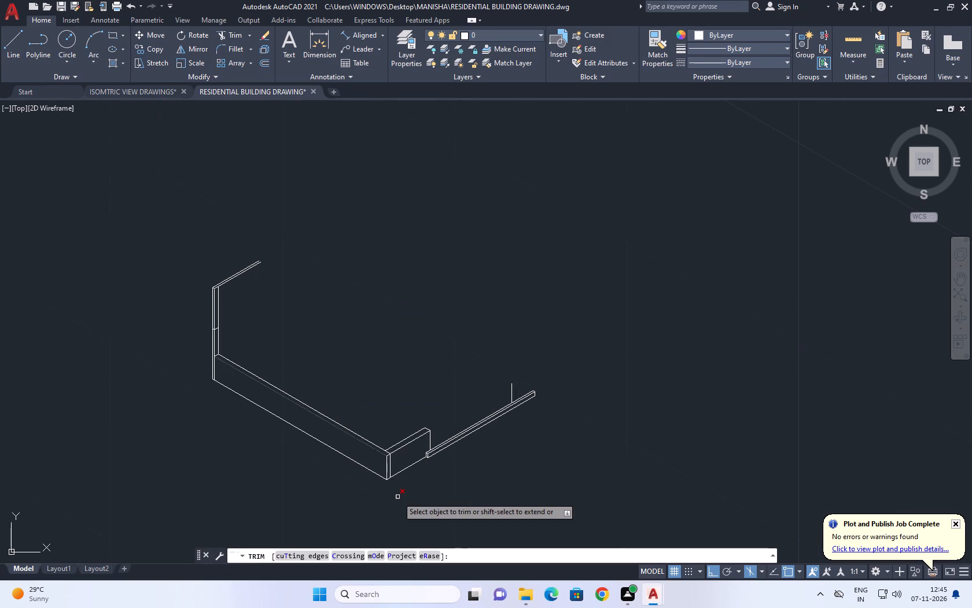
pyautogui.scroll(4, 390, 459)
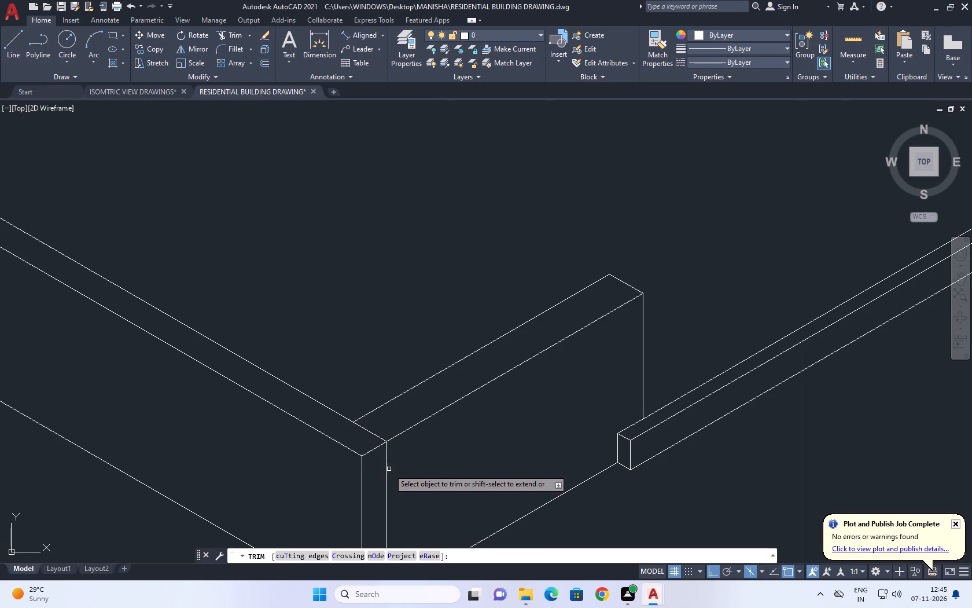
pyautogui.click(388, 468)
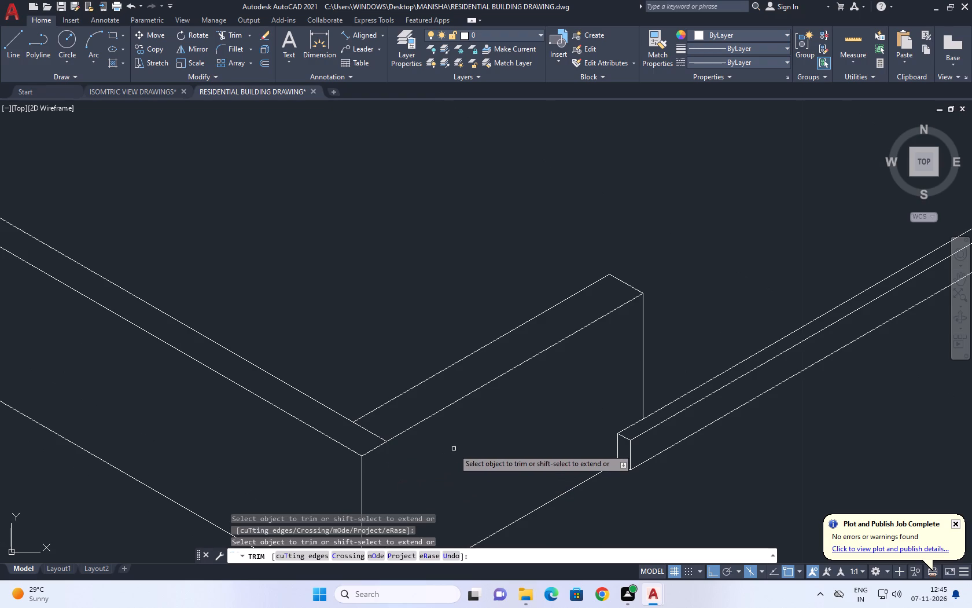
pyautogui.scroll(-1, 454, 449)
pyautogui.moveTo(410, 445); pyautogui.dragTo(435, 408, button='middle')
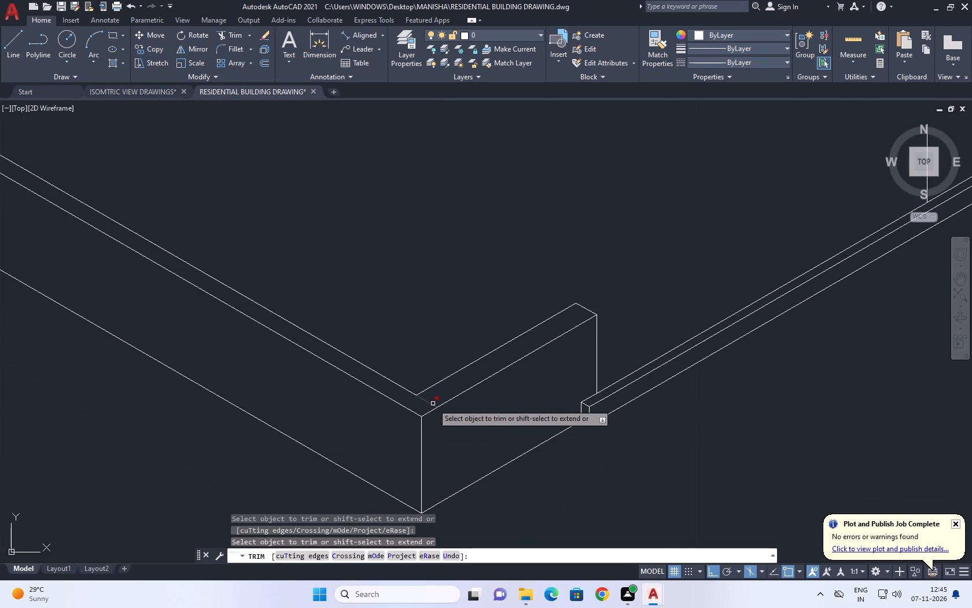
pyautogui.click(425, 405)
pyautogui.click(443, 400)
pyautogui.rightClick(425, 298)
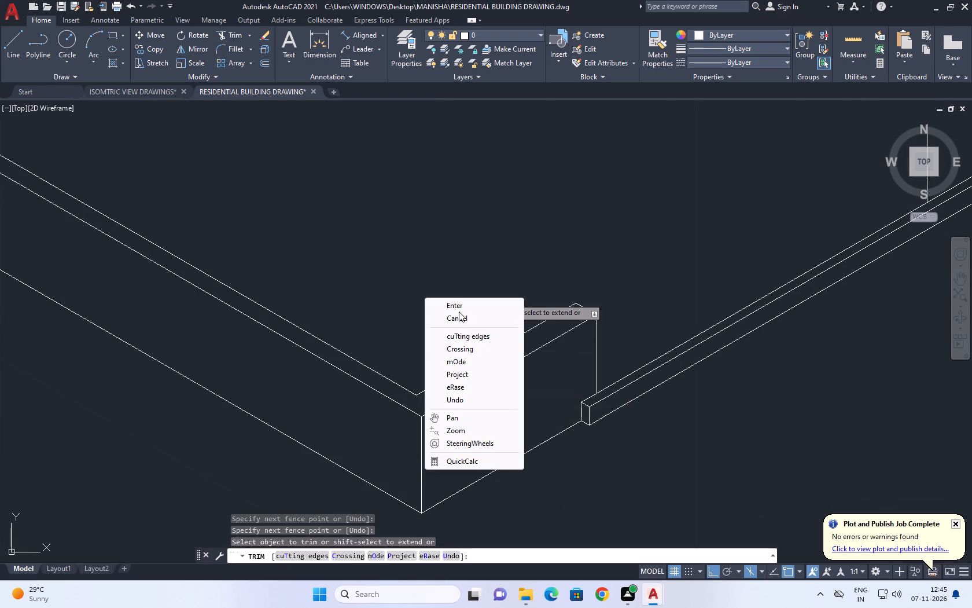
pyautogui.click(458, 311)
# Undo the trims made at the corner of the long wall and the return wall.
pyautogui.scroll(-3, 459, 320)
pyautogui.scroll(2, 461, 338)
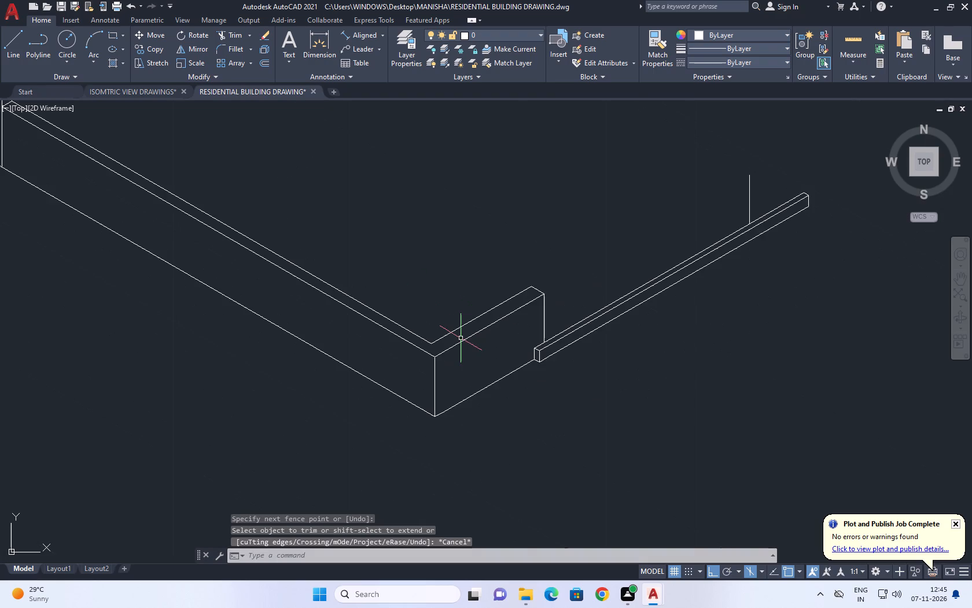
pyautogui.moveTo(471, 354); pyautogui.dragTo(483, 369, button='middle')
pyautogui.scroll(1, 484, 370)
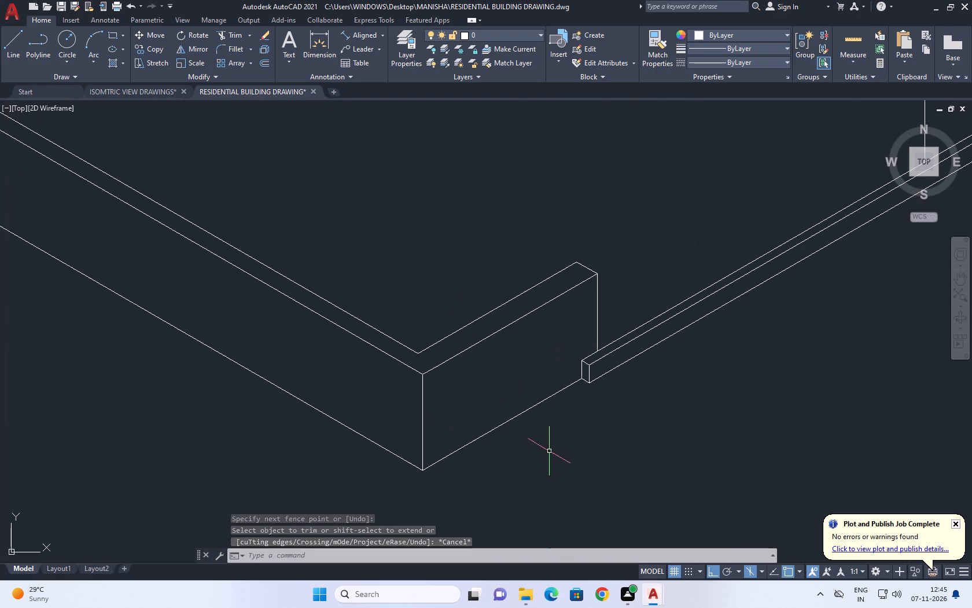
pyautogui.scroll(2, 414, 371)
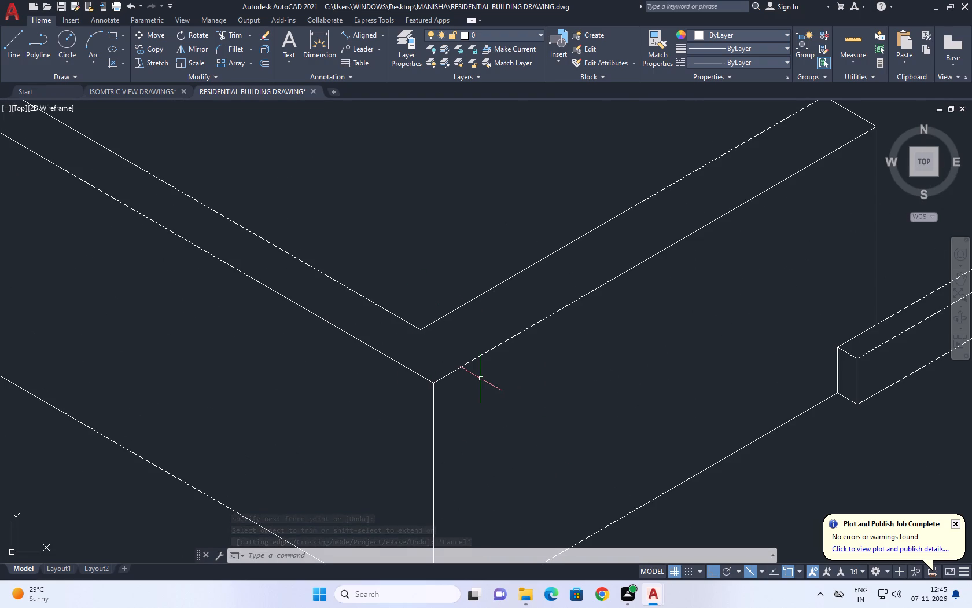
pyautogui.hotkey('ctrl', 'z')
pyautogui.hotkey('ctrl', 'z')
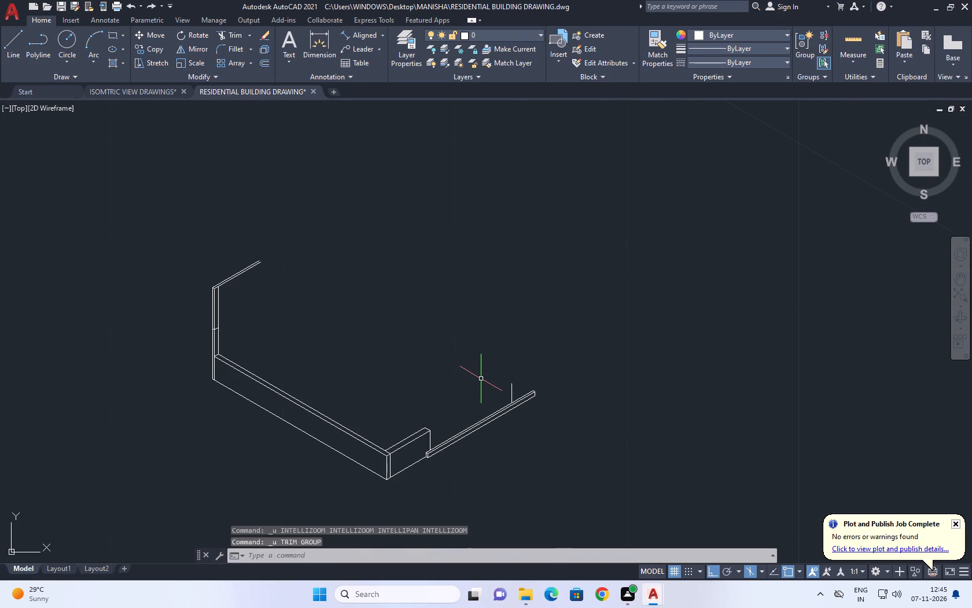
# Examine the short vertical line standing on the low strip near its far end.
pyautogui.scroll(2, 496, 417)
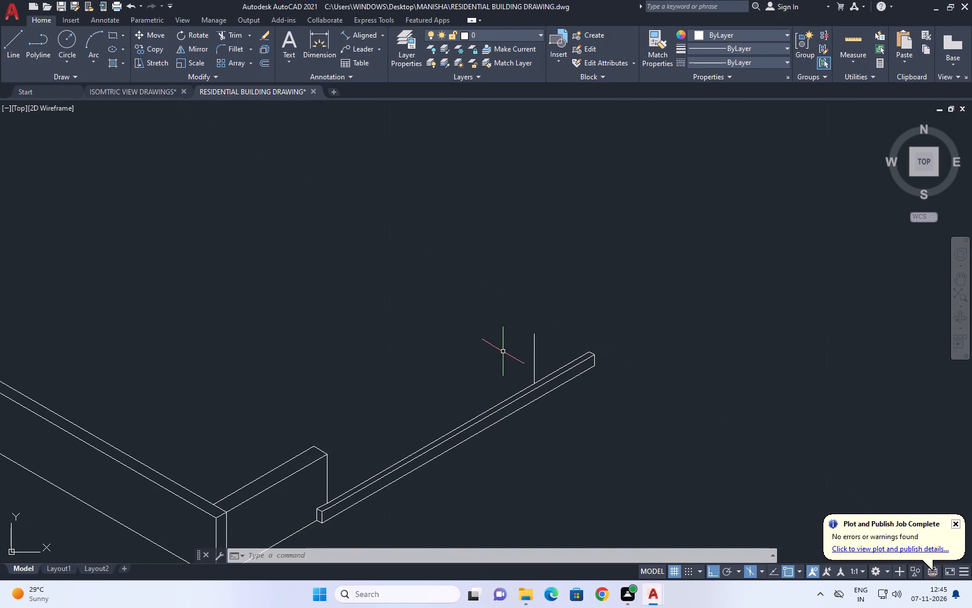
pyautogui.scroll(2, 537, 379)
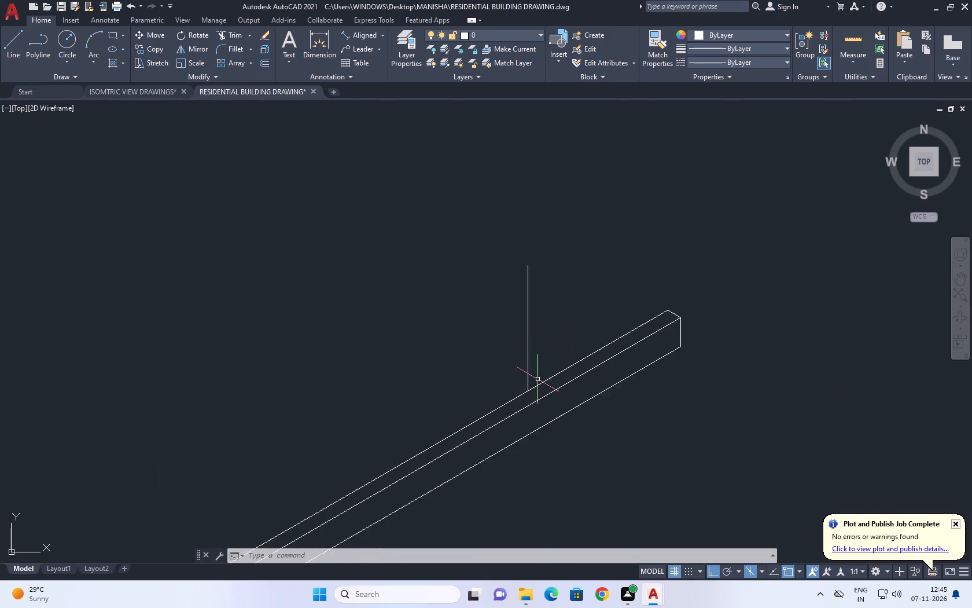
pyautogui.scroll(1, 537, 379)
pyautogui.click(544, 345)
pyautogui.click(511, 294)
pyautogui.rightClick(465, 294)
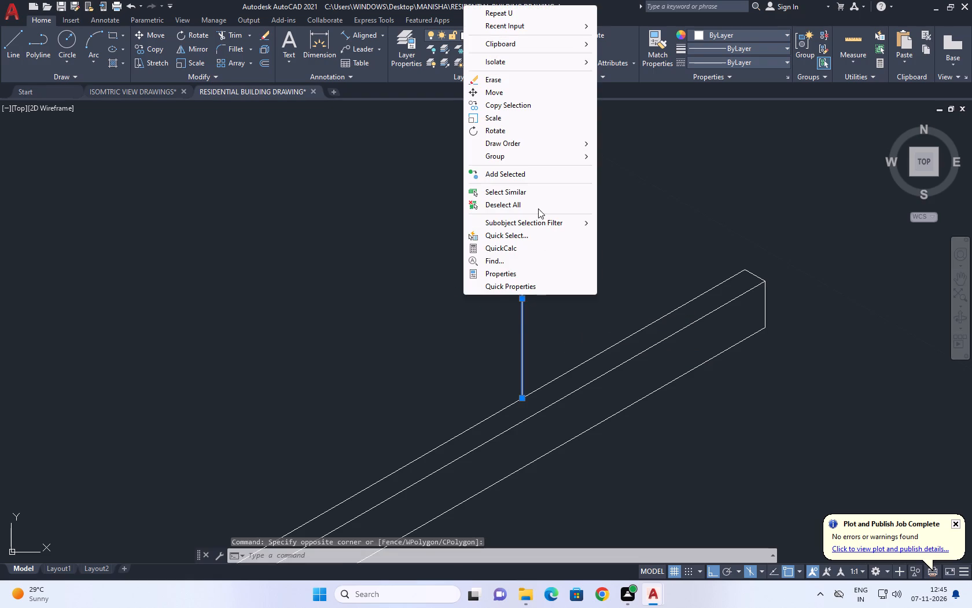
pyautogui.click(538, 208)
pyautogui.scroll(-3, 541, 320)
pyautogui.moveTo(541, 323); pyautogui.dragTo(544, 411, button='middle')
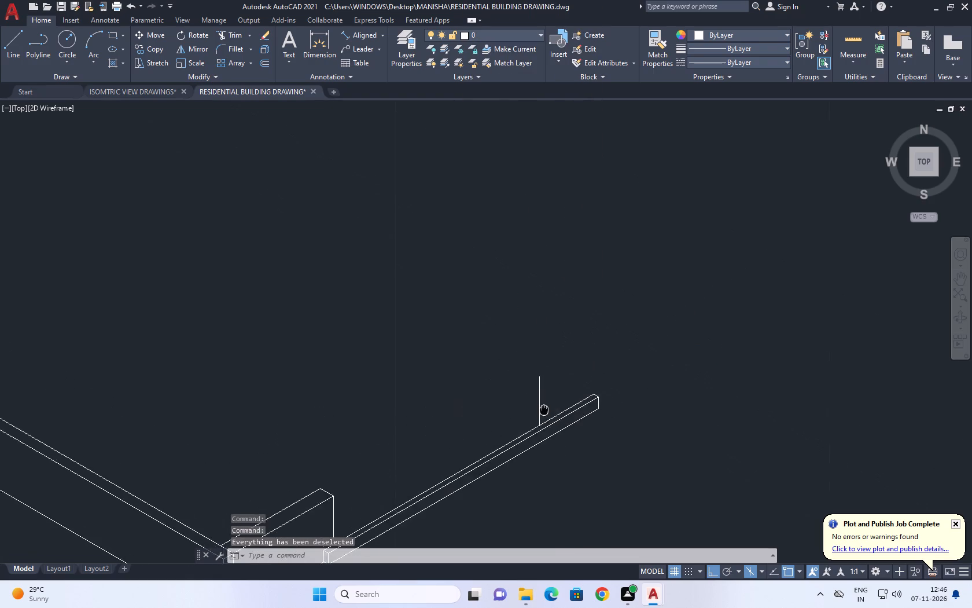
pyautogui.moveTo(544, 411); pyautogui.dragTo(538, 437, button='middle')
pyautogui.scroll(1, 533, 434)
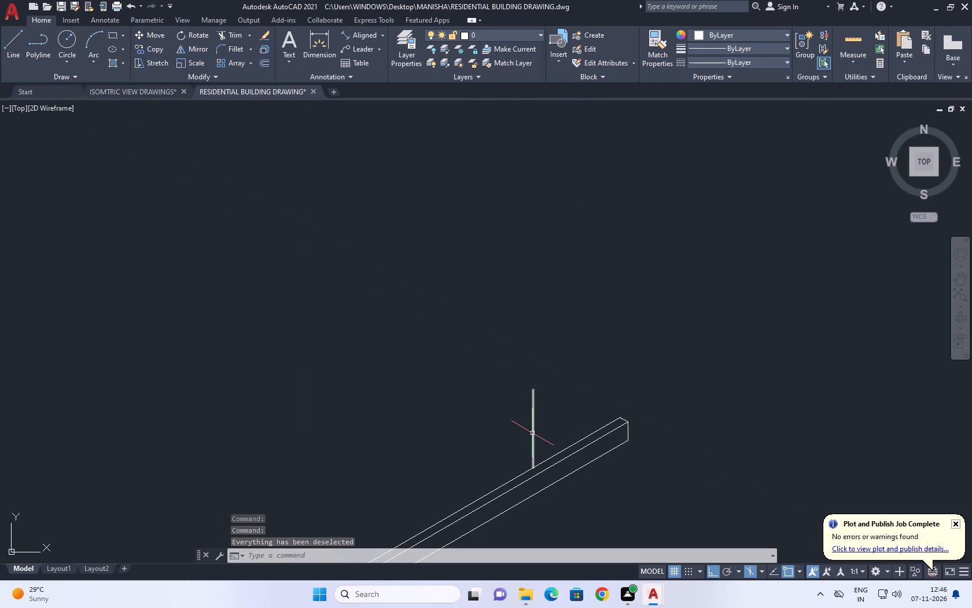
pyautogui.scroll(1, 531, 430)
pyautogui.click(535, 423)
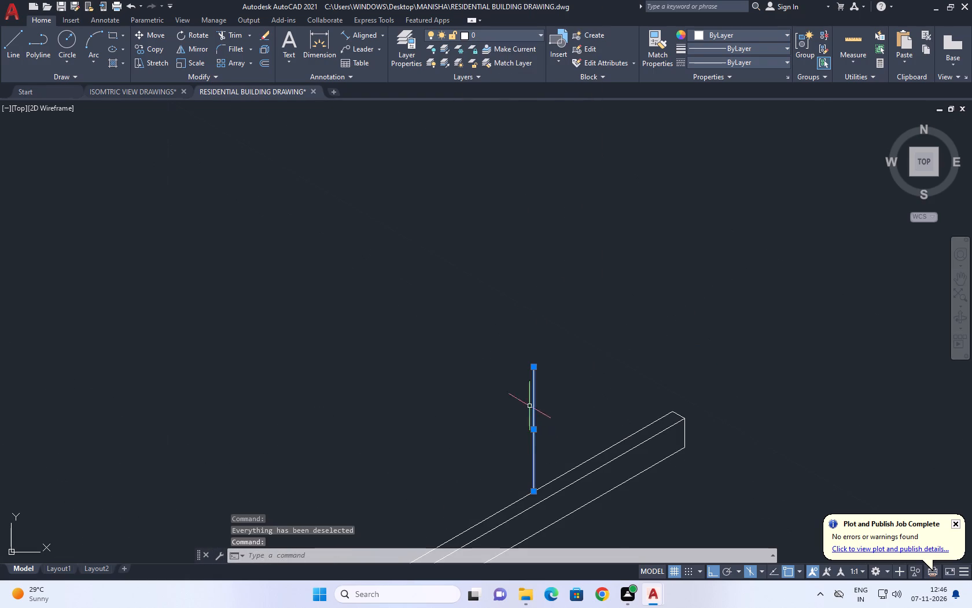
pyautogui.rightClick(488, 287)
pyautogui.click(545, 488)
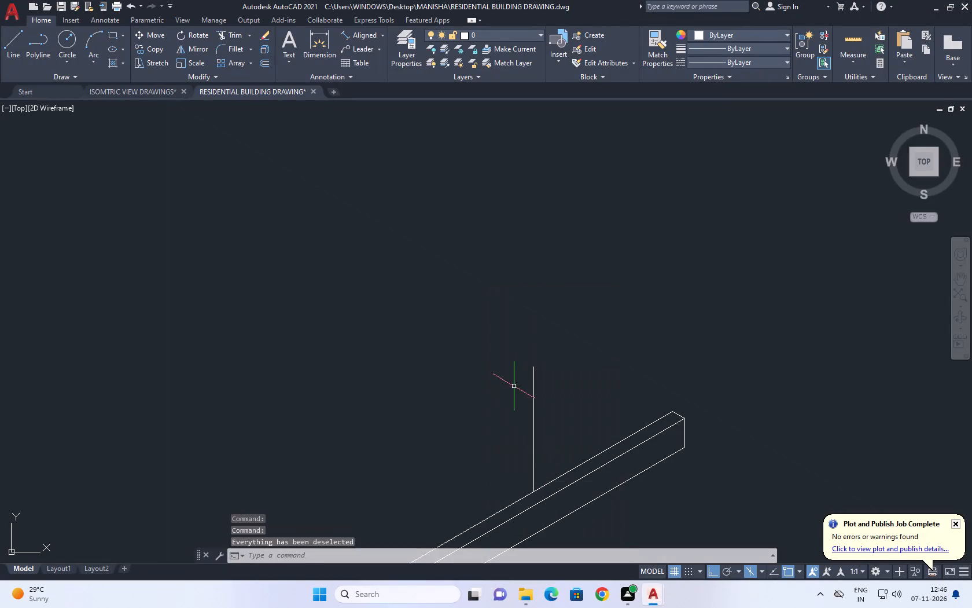
pyautogui.scroll(-4, 512, 382)
# Draw an isometric line from the top of the tall wall's inner vertical edge across the wall's top, past its far edge.
pyautogui.click(16, 49)
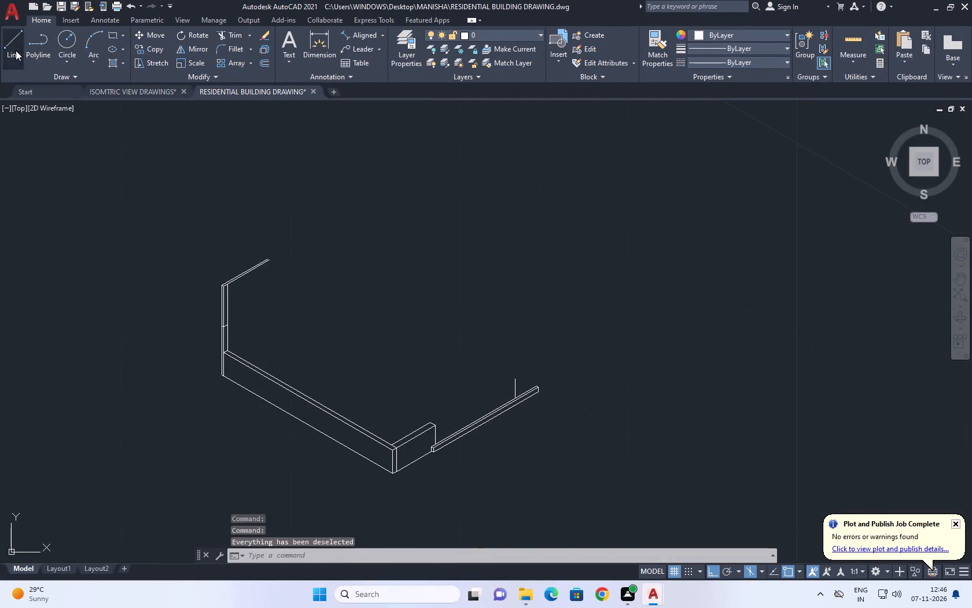
pyautogui.scroll(2, 232, 274)
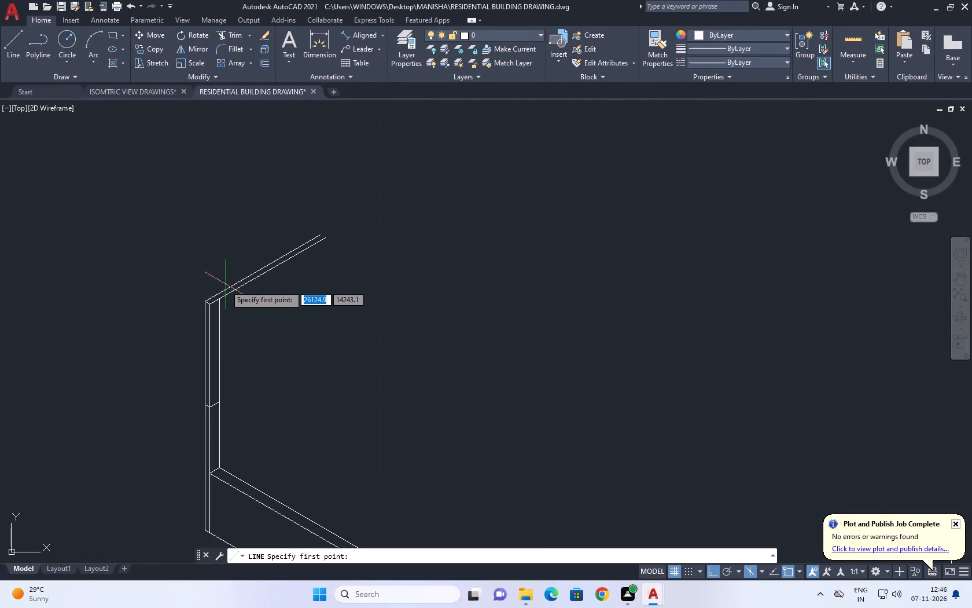
pyautogui.scroll(1, 224, 286)
pyautogui.click(215, 307)
pyautogui.click(173, 275)
pyautogui.moveTo(176, 241); pyautogui.dragTo(178, 242, button='right')
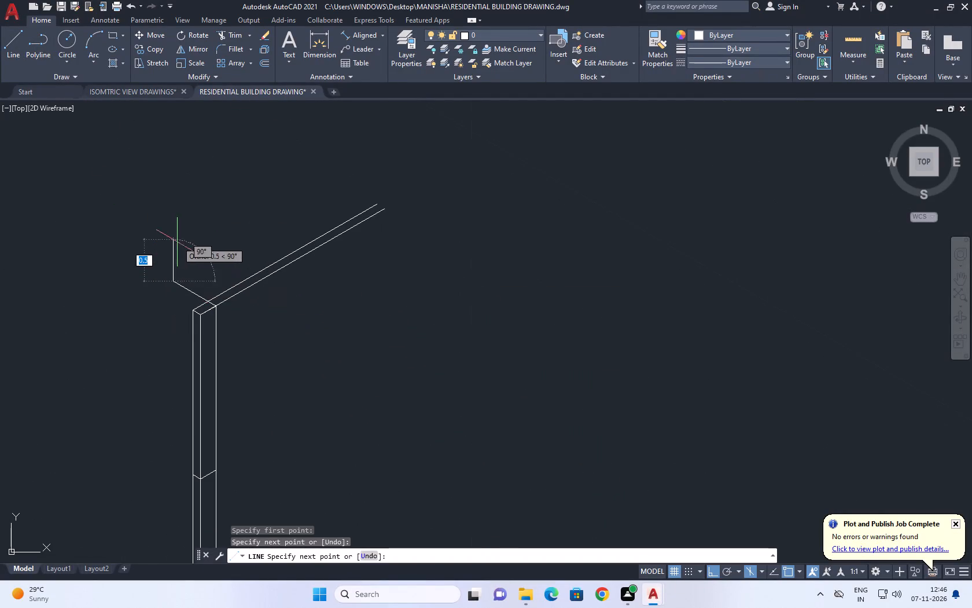
pyautogui.moveTo(178, 242); pyautogui.dragTo(179, 249, button='right')
pyautogui.click(222, 268)
# Trim the new cross line's overhang beyond the far edge of the tall wall's top.
pyautogui.click(225, 38)
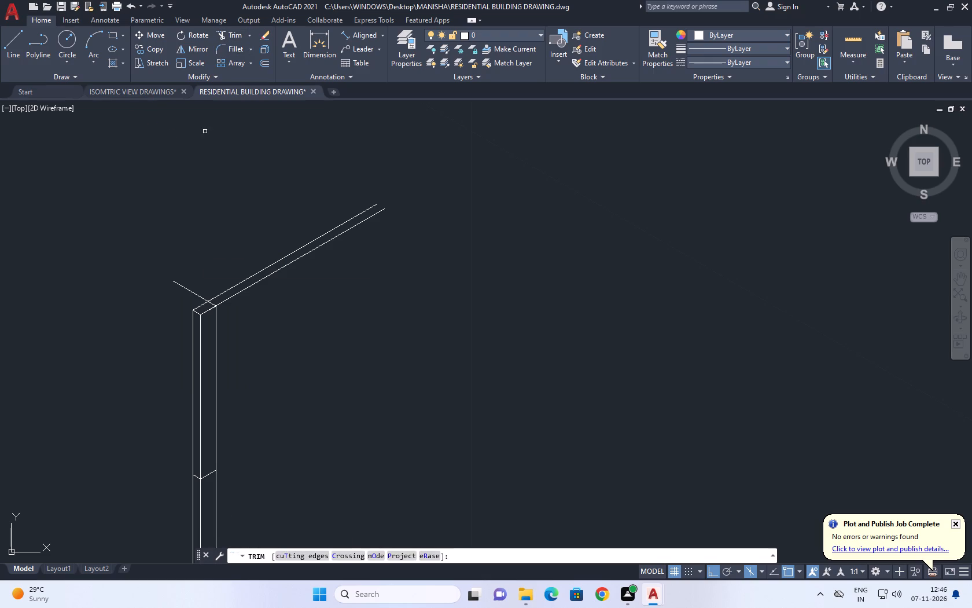
pyautogui.click(193, 280)
pyautogui.moveTo(170, 318); pyautogui.dragTo(165, 309)
pyautogui.moveTo(231, 261); pyautogui.dragTo(237, 264, button='right')
pyautogui.click(270, 285)
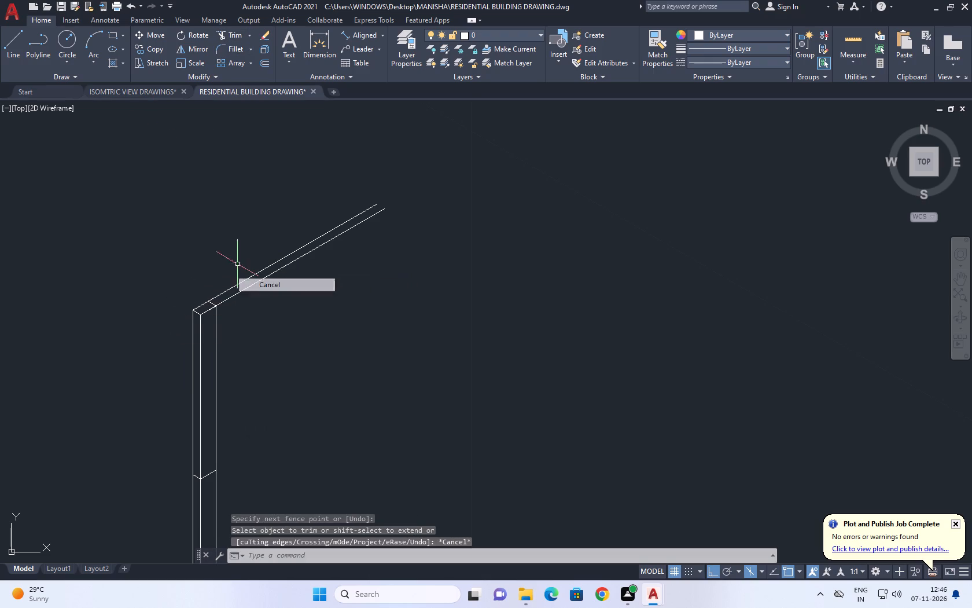
pyautogui.scroll(4, 201, 291)
pyautogui.moveTo(199, 273); pyautogui.dragTo(217, 314)
pyautogui.click(338, 433)
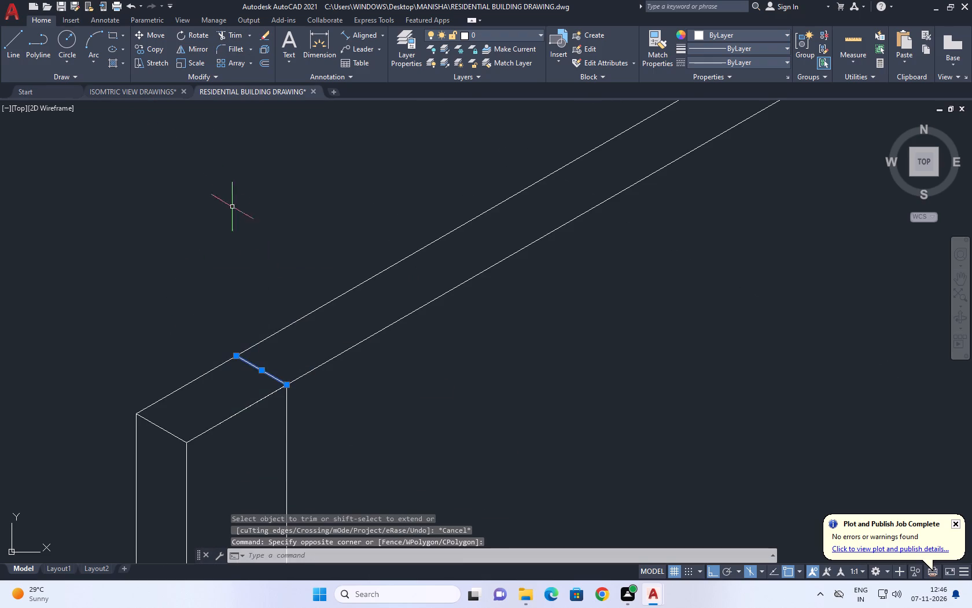
pyautogui.rightClick(223, 188)
pyautogui.click(289, 389)
# Join the tall wall's inner vertical edge and the cross line on its top into one polyline.
pyautogui.moveTo(283, 369); pyautogui.dragTo(278, 200, button='middle')
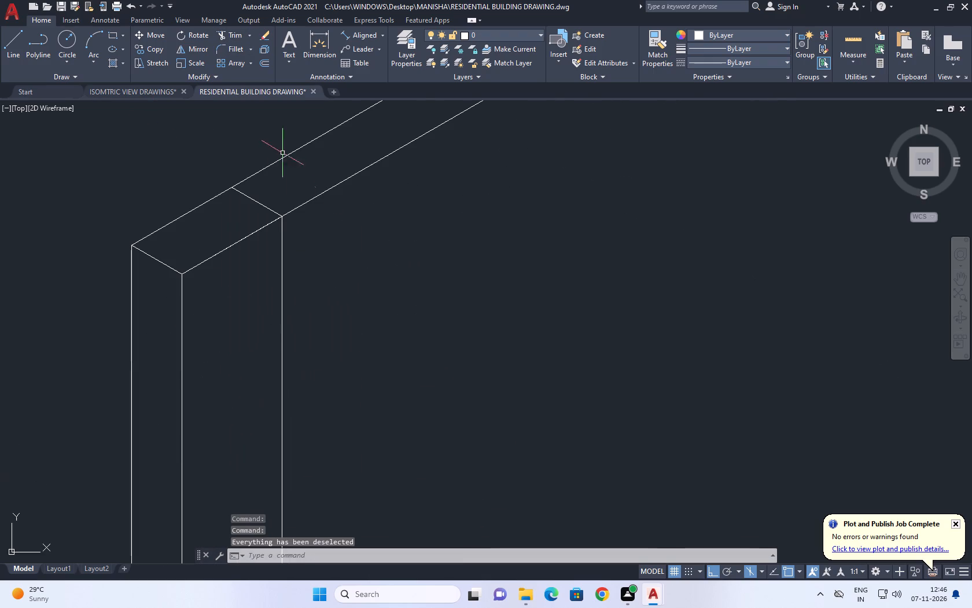
pyautogui.click(295, 254)
pyautogui.click(279, 276)
pyautogui.click(271, 207)
pyautogui.click(260, 214)
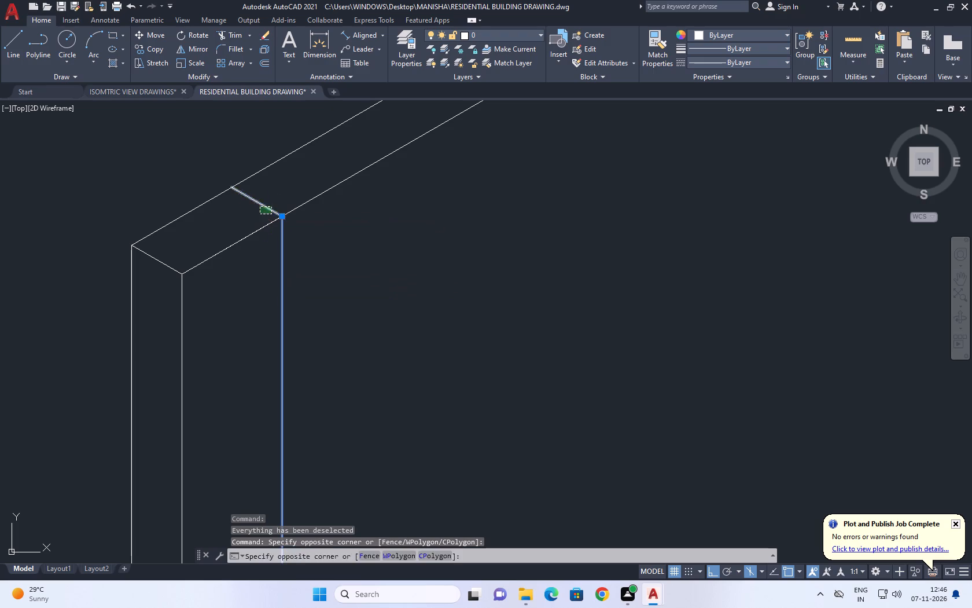
pyautogui.press('j')
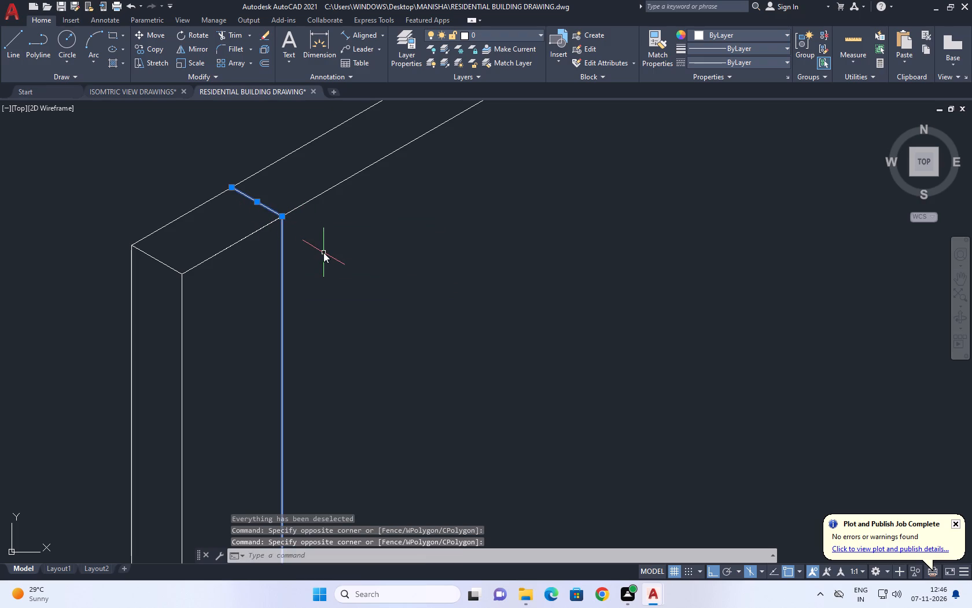
pyautogui.press('Return')
pyautogui.moveTo(345, 282); pyautogui.dragTo(279, 307)
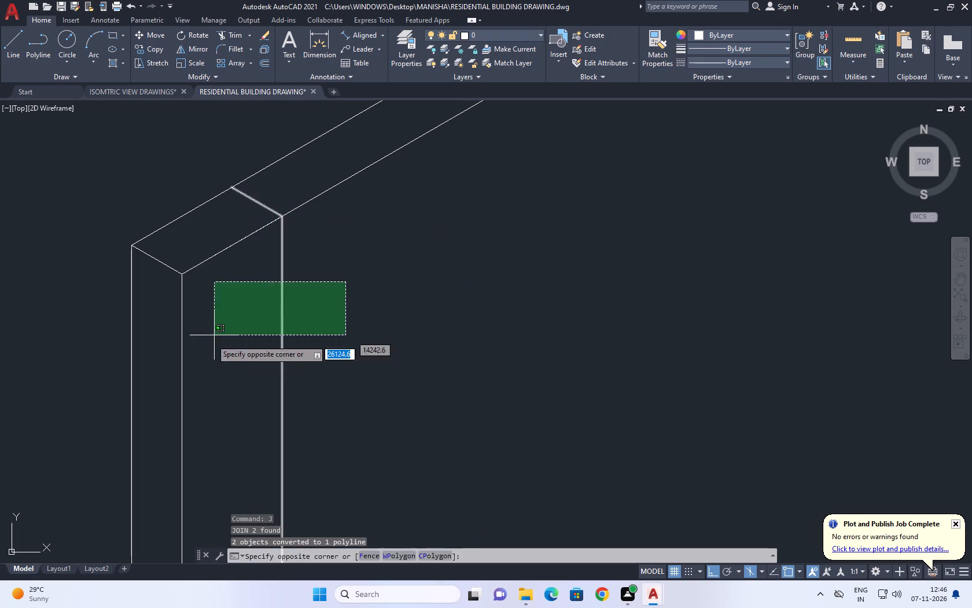
pyautogui.click(201, 357)
pyautogui.rightClick(380, 285)
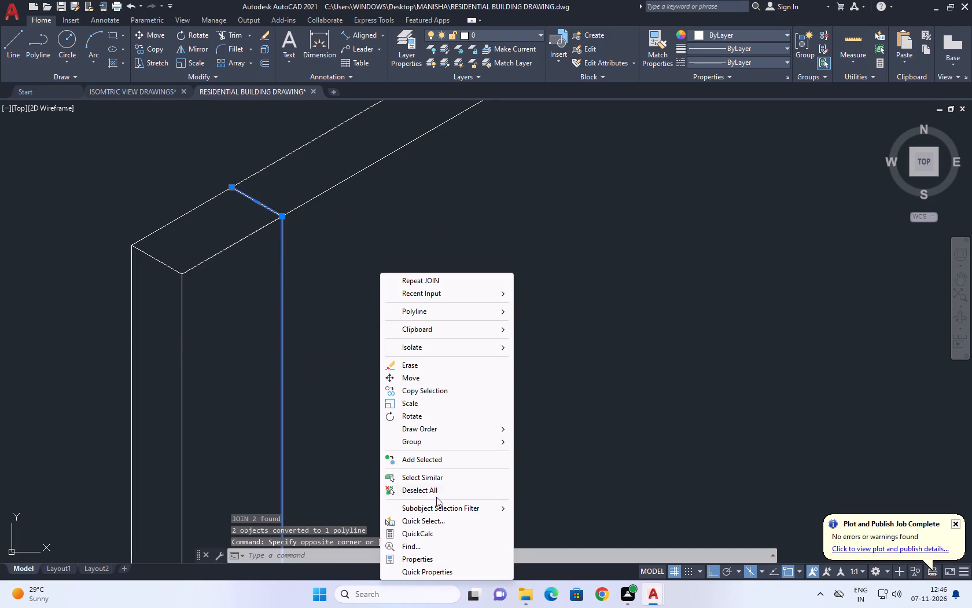
pyautogui.click(443, 494)
# Draw a vertical line about 11 m high up from the top inner corner of the low strip's far end.
pyautogui.scroll(-2, 356, 423)
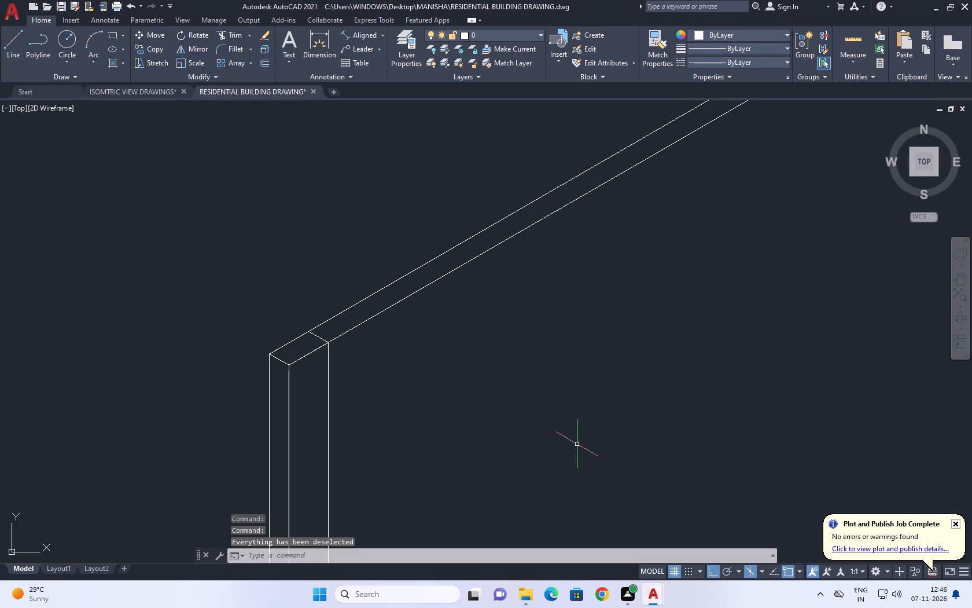
pyautogui.moveTo(636, 415); pyautogui.dragTo(450, 391, button='middle')
pyautogui.scroll(-2, 450, 391)
pyautogui.moveTo(586, 397); pyautogui.dragTo(448, 392, button='middle')
pyautogui.scroll(-2, 450, 381)
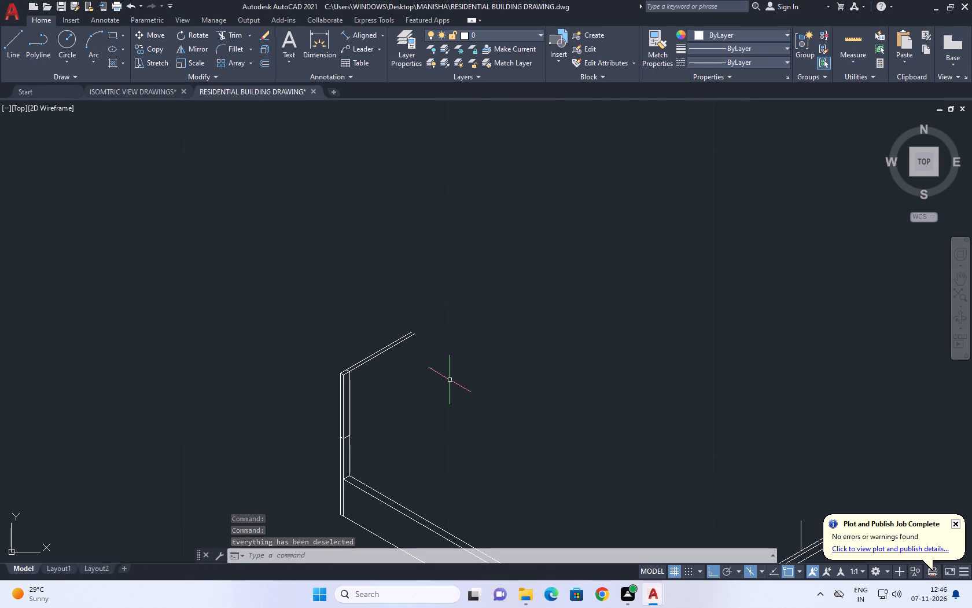
pyautogui.moveTo(459, 319); pyautogui.dragTo(456, 340, button='middle')
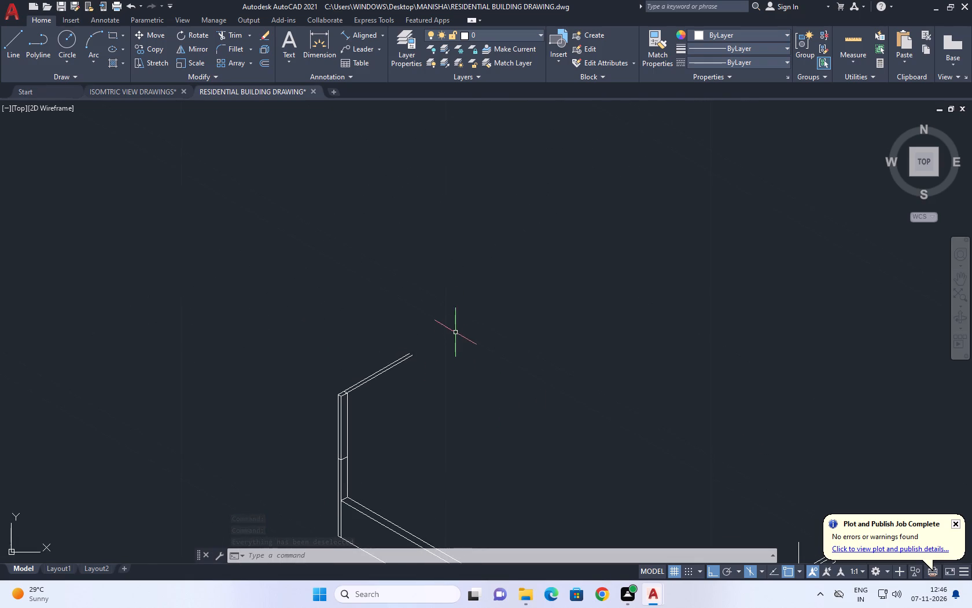
pyautogui.scroll(-2, 455, 332)
pyautogui.moveTo(585, 362); pyautogui.dragTo(524, 345, button='middle')
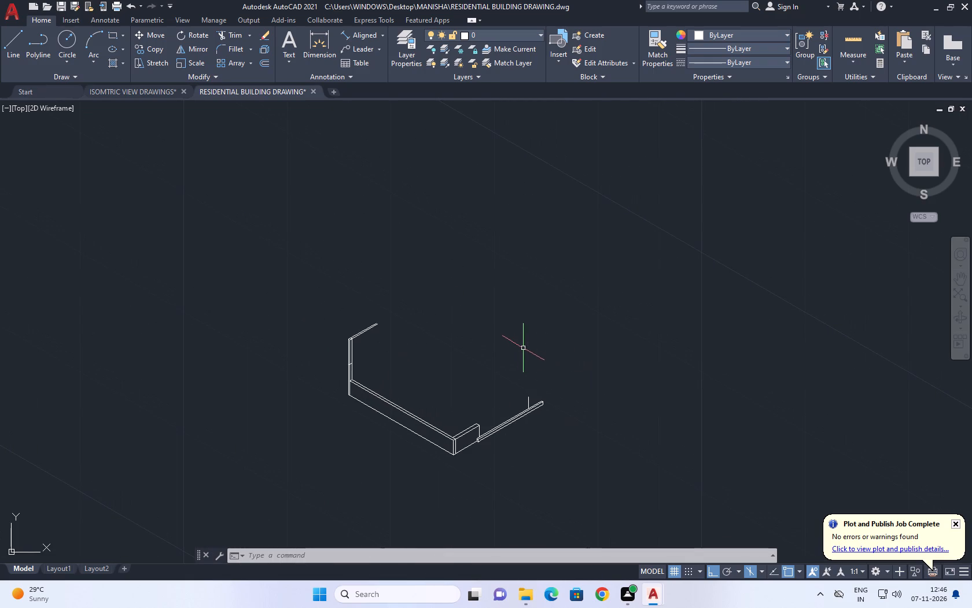
pyautogui.click(8, 45)
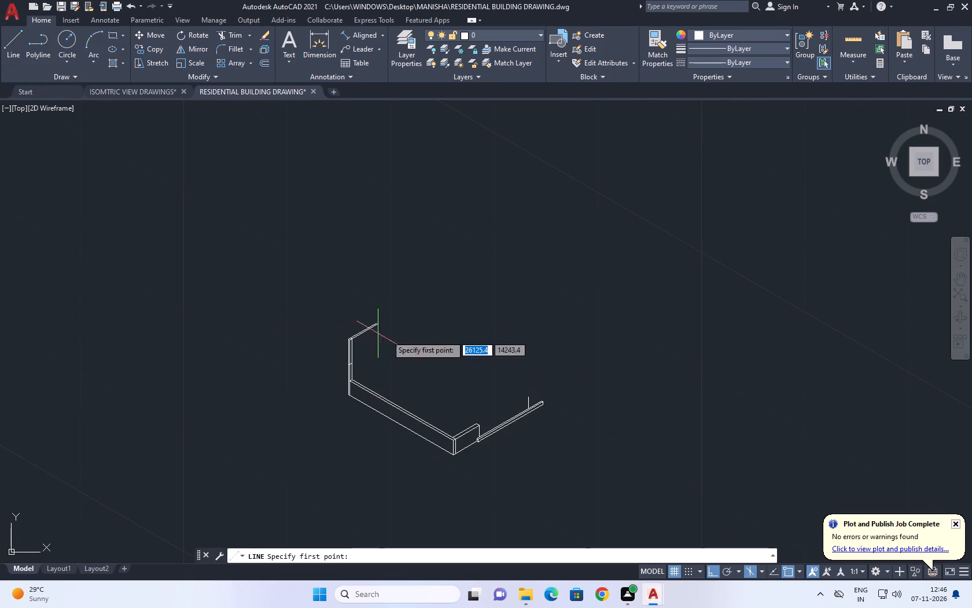
pyautogui.scroll(5, 533, 412)
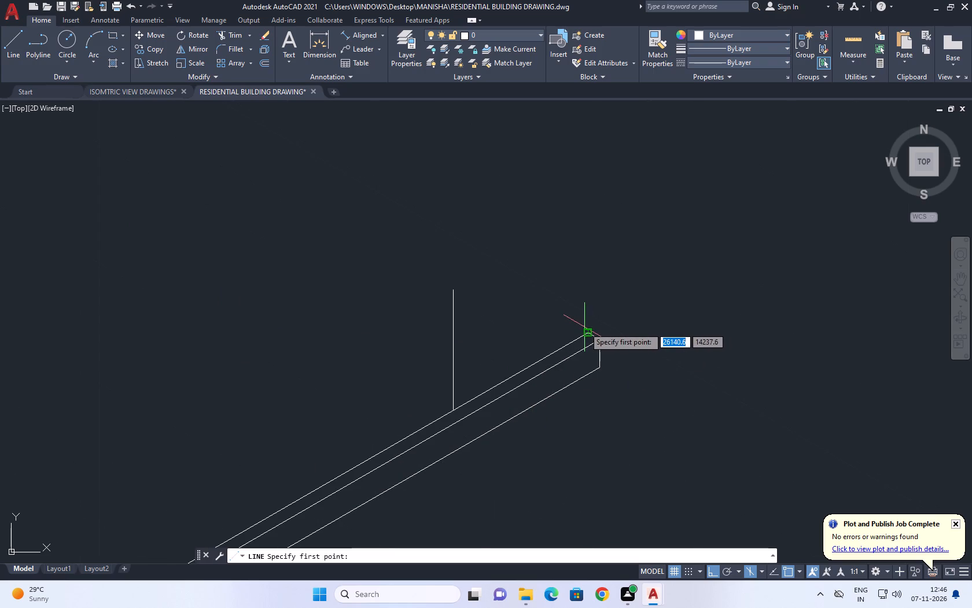
pyautogui.click(586, 331)
pyautogui.scroll(-3, 587, 331)
pyautogui.moveTo(614, 314); pyautogui.dragTo(620, 387, button='middle')
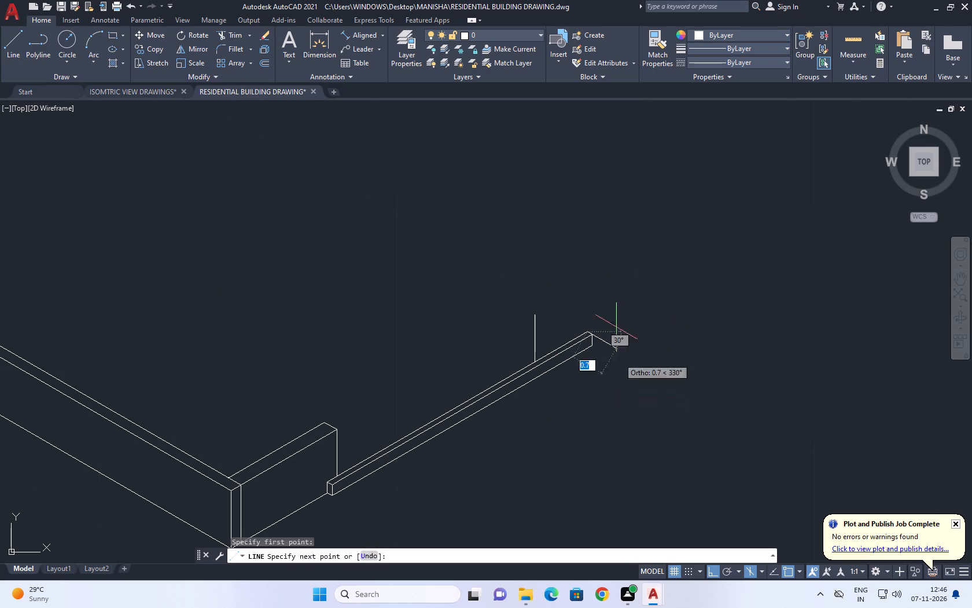
pyautogui.scroll(-2, 614, 312)
pyautogui.moveTo(607, 287); pyautogui.dragTo(627, 479, button='middle')
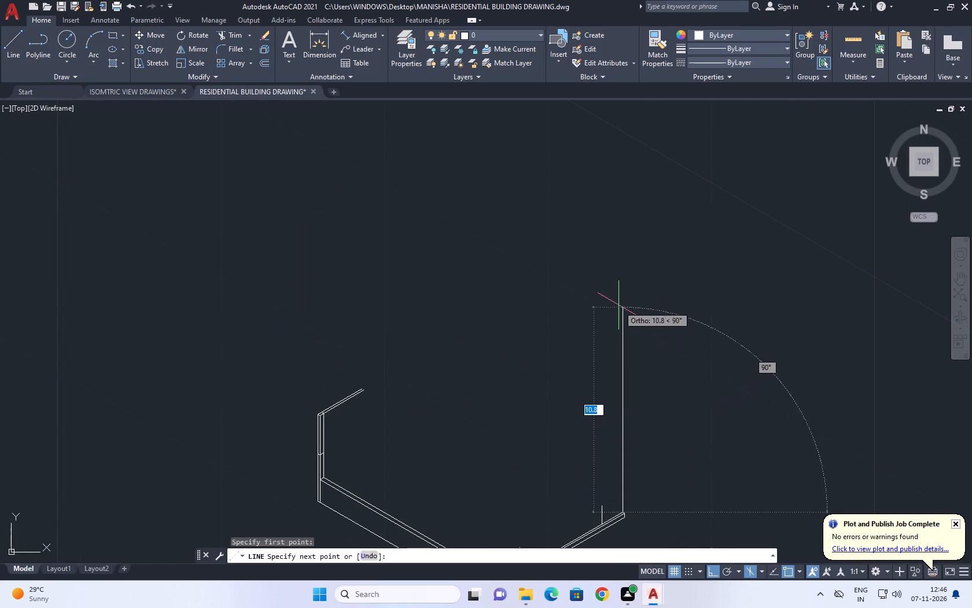
pyautogui.click(621, 301)
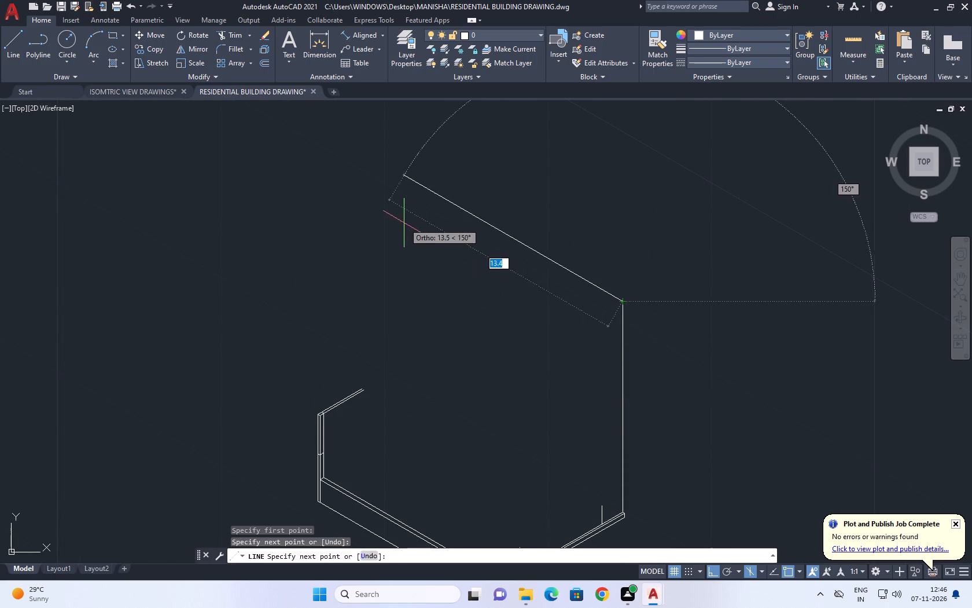
# Continue the line isometrically back toward the tall wall's side, and from there vertically down to a free end inside the building.
pyautogui.click(426, 191)
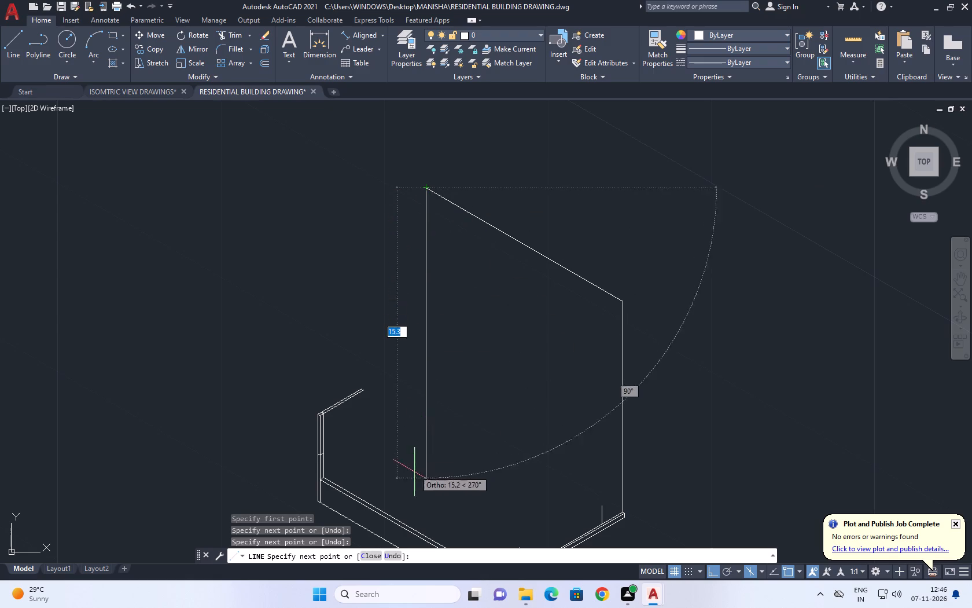
pyautogui.moveTo(411, 484); pyautogui.dragTo(471, 398, button='middle')
pyautogui.scroll(2, 483, 371)
pyautogui.click(486, 340)
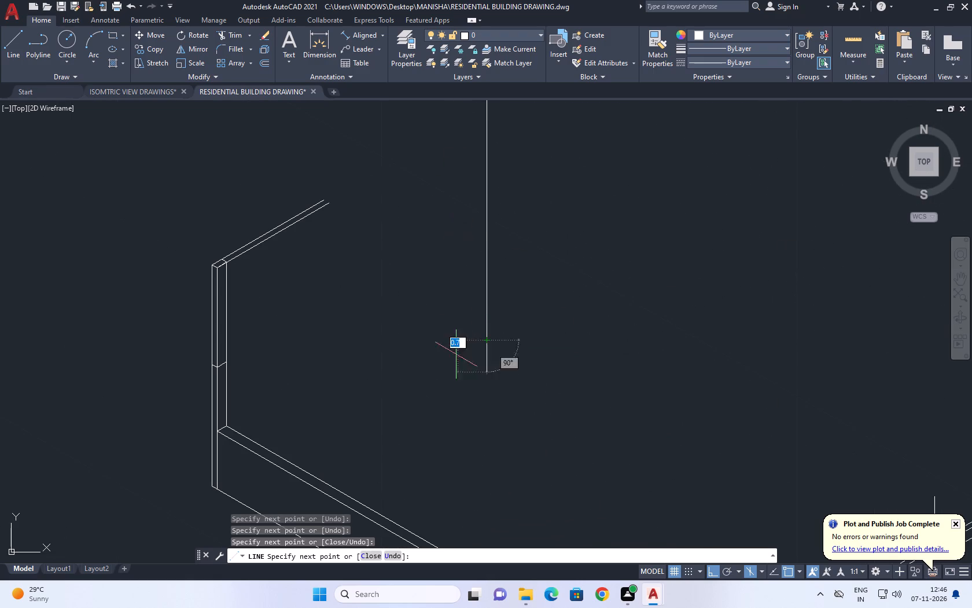
pyautogui.rightClick(419, 347)
pyautogui.click(478, 369)
# Examine where the return wall meets the low strip and where it joins the long wall.
pyautogui.scroll(-2, 452, 388)
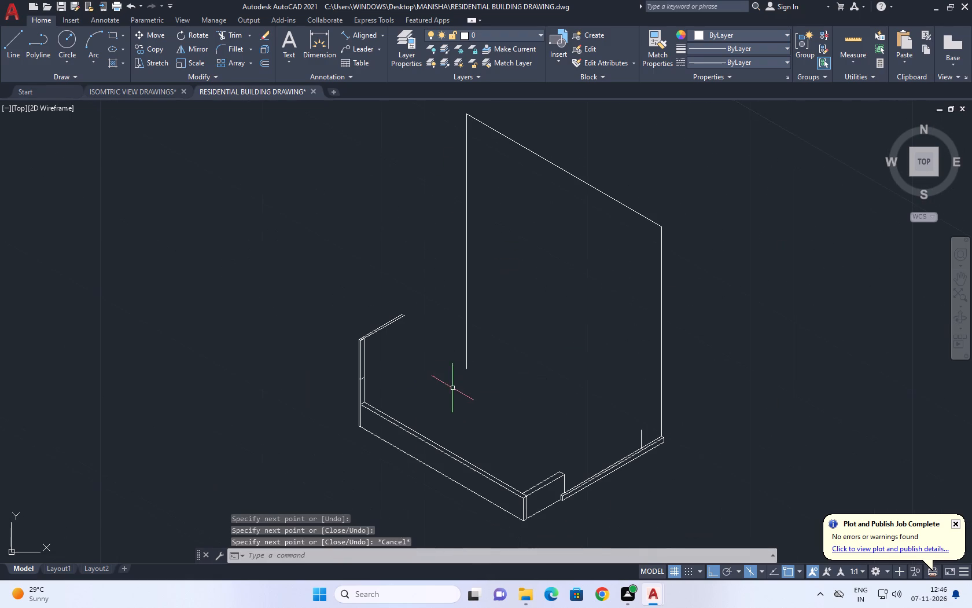
pyautogui.moveTo(610, 394); pyautogui.dragTo(617, 404, button='middle')
pyautogui.scroll(4, 566, 518)
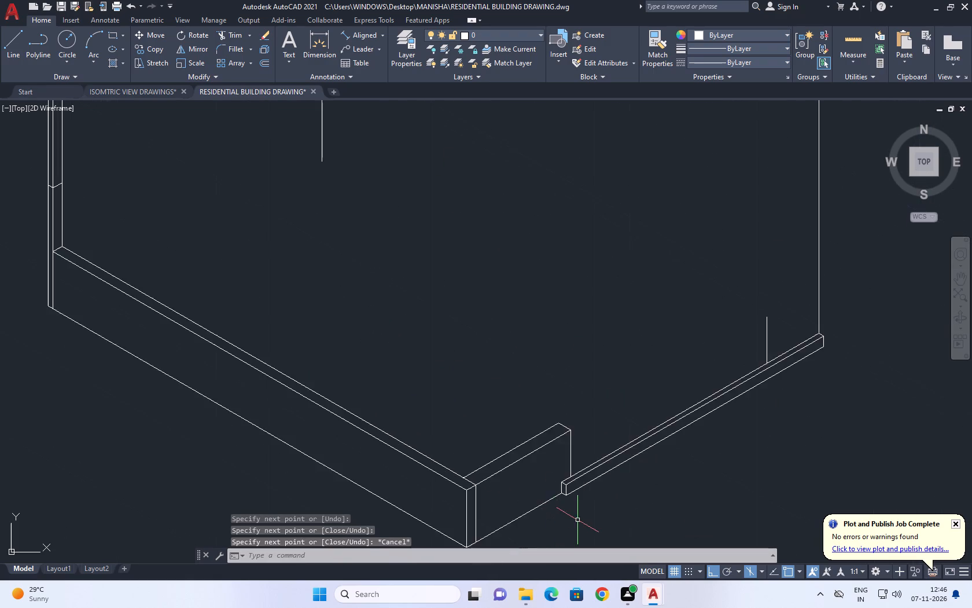
pyautogui.moveTo(573, 501); pyautogui.dragTo(539, 422, button='middle')
pyautogui.click(494, 345)
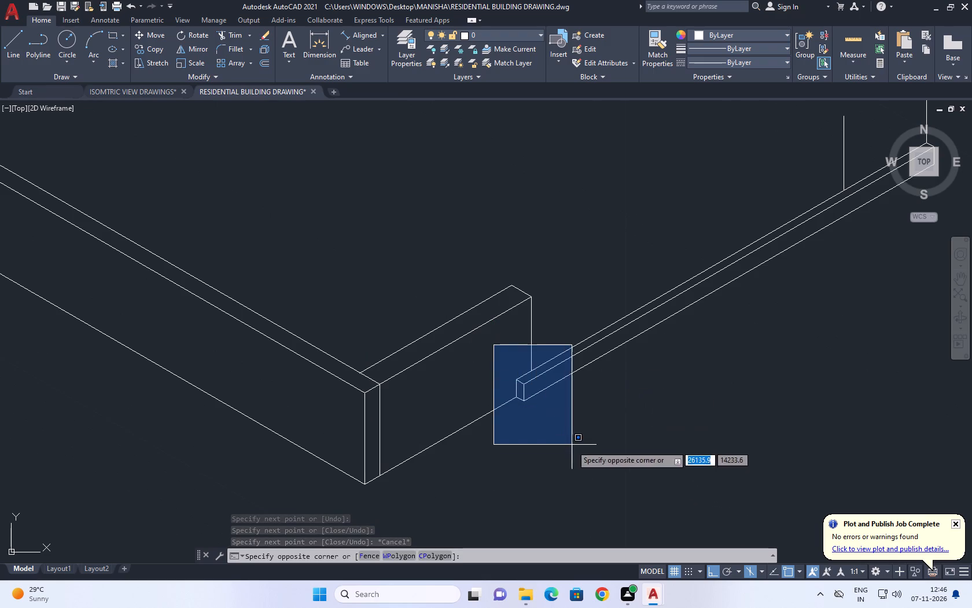
pyautogui.click(572, 446)
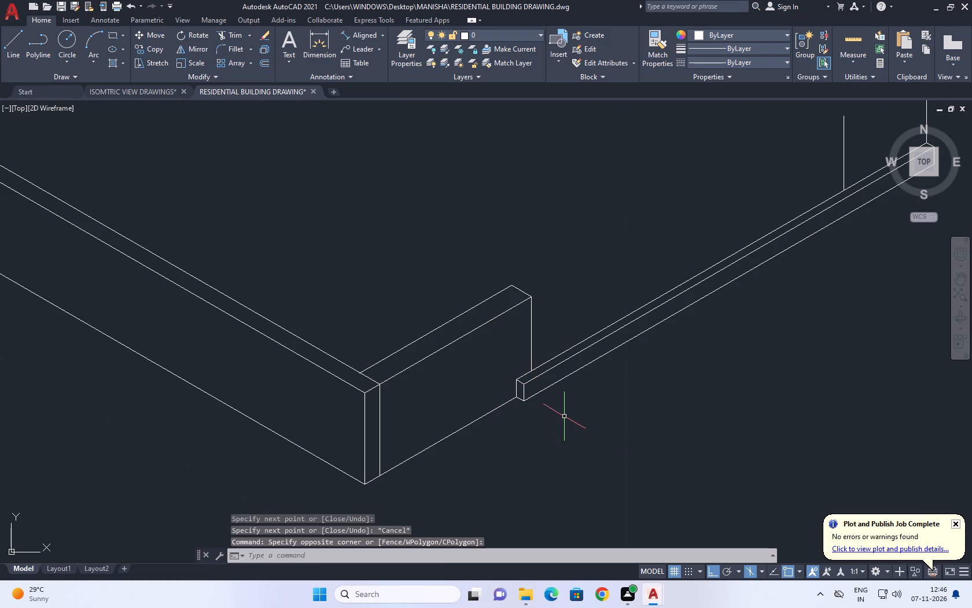
pyautogui.scroll(5, 363, 377)
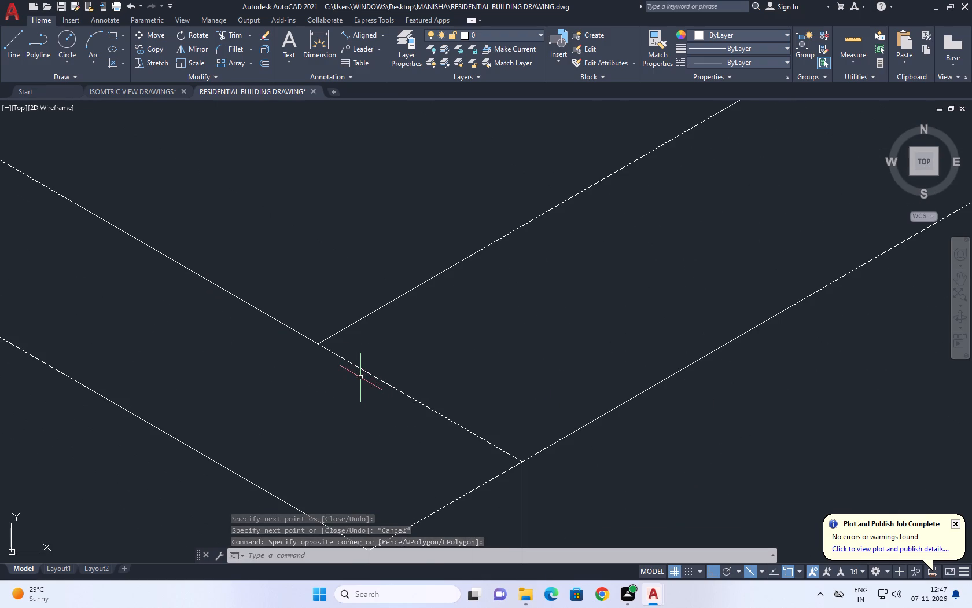
pyautogui.scroll(-4, 360, 378)
pyautogui.moveTo(505, 375); pyautogui.dragTo(496, 383, button='middle')
pyautogui.scroll(-2, 556, 391)
pyautogui.moveTo(773, 350); pyautogui.dragTo(773, 352, button='middle')
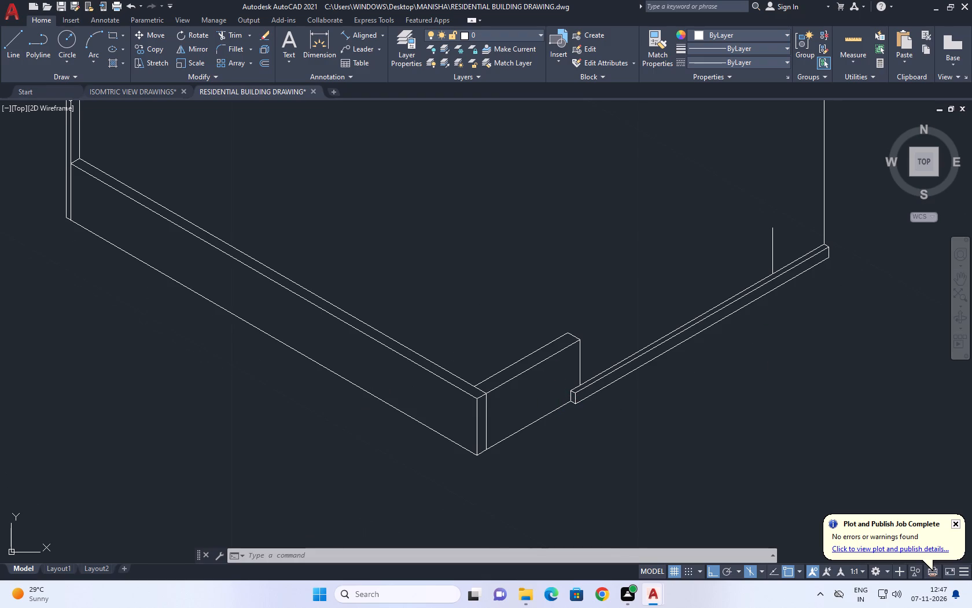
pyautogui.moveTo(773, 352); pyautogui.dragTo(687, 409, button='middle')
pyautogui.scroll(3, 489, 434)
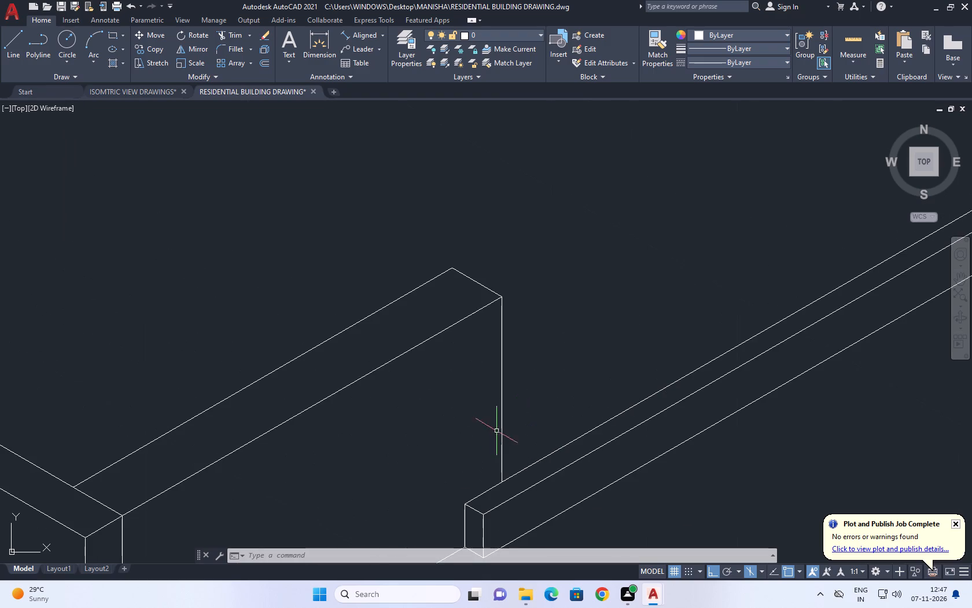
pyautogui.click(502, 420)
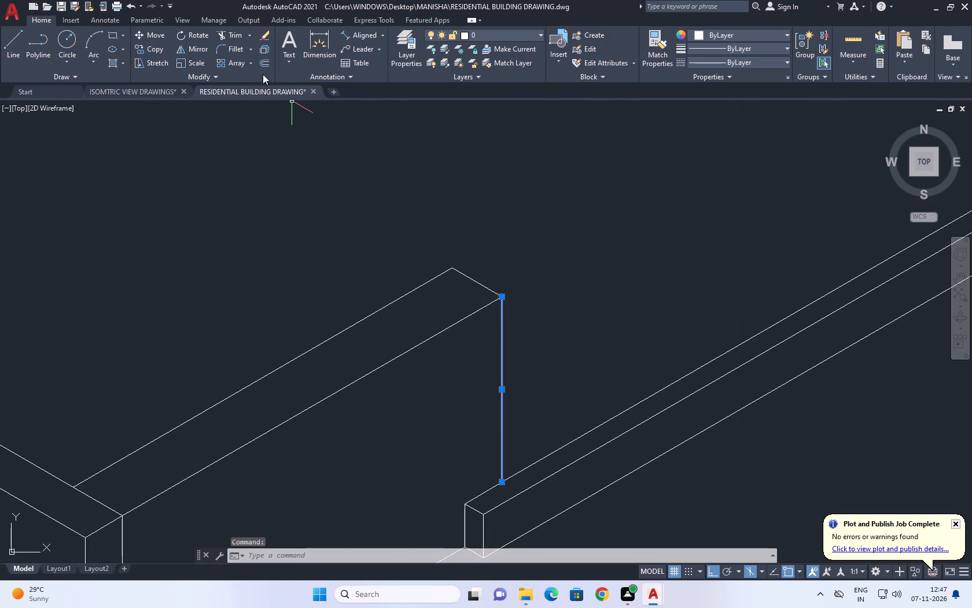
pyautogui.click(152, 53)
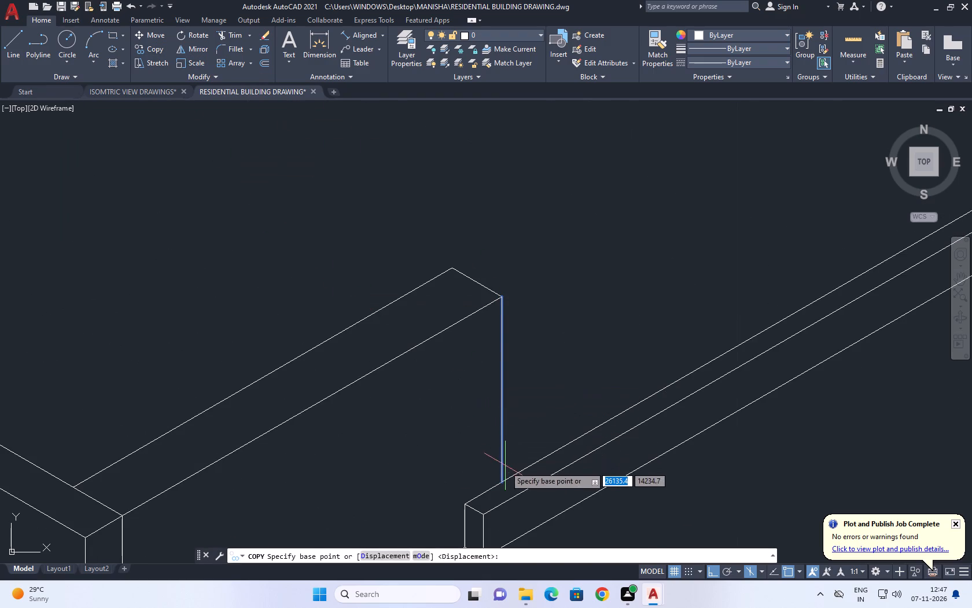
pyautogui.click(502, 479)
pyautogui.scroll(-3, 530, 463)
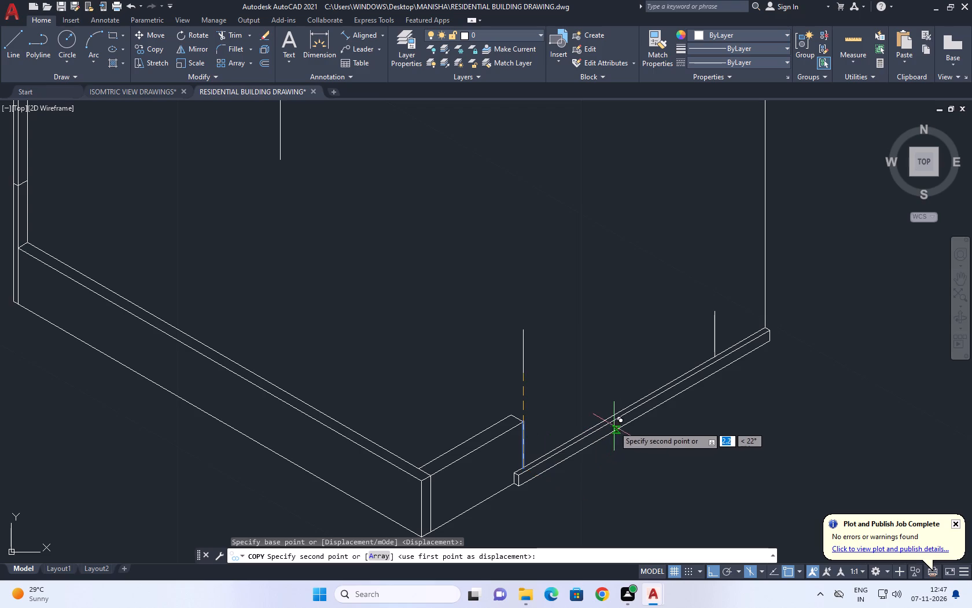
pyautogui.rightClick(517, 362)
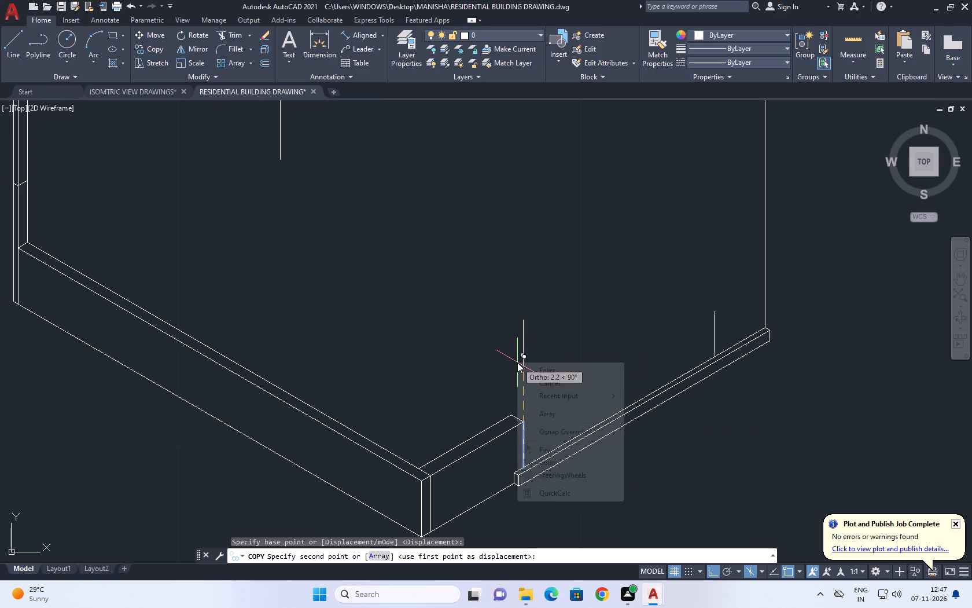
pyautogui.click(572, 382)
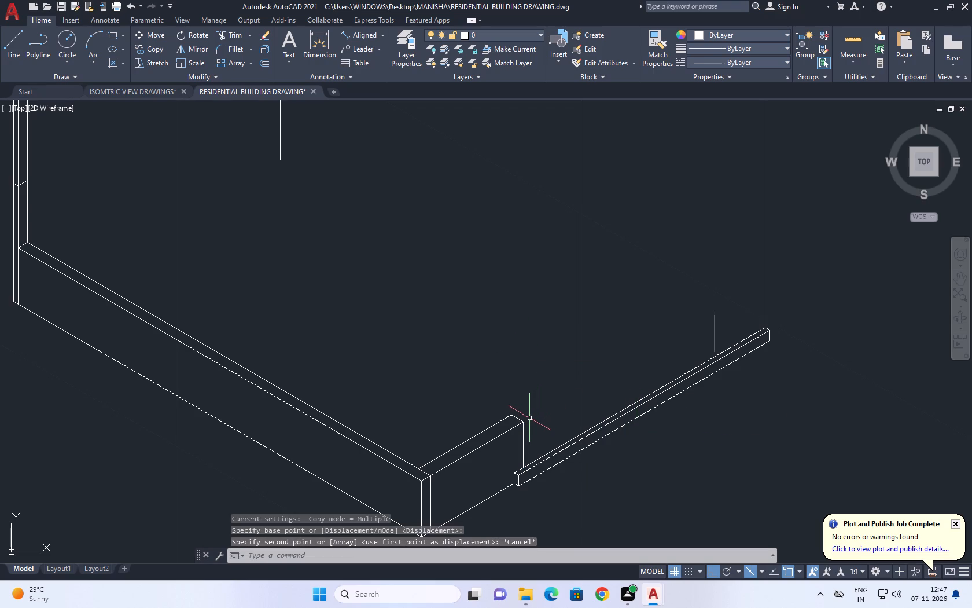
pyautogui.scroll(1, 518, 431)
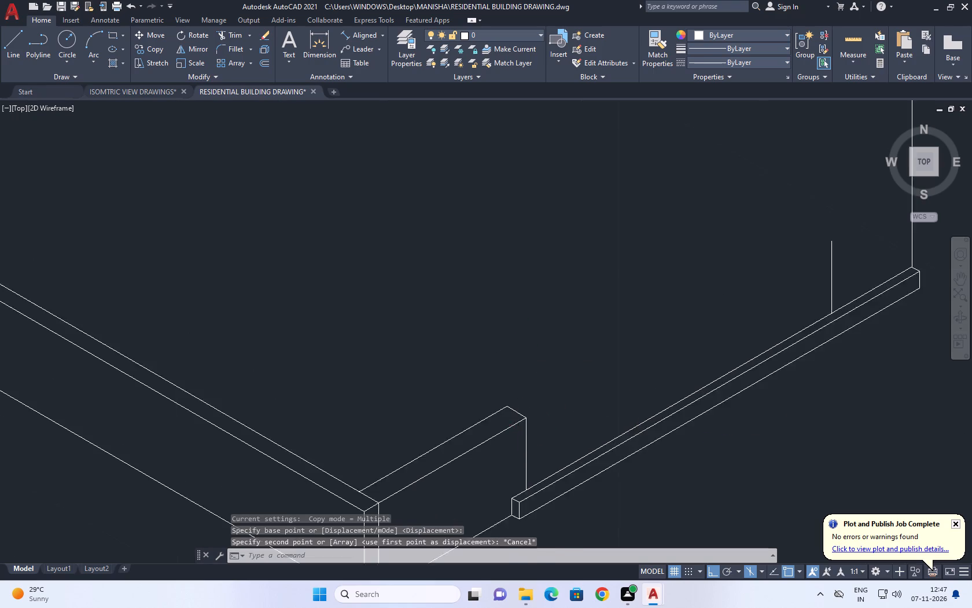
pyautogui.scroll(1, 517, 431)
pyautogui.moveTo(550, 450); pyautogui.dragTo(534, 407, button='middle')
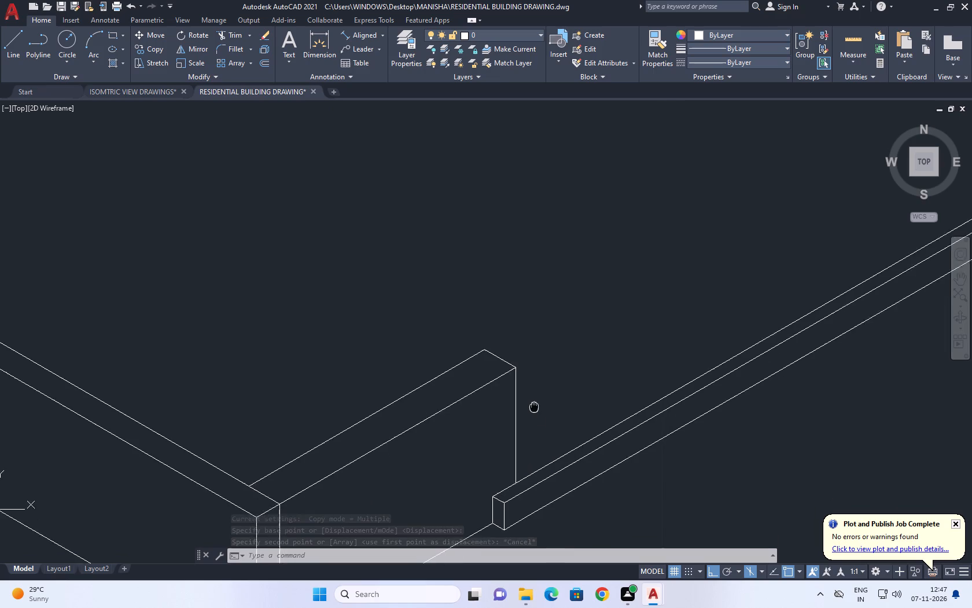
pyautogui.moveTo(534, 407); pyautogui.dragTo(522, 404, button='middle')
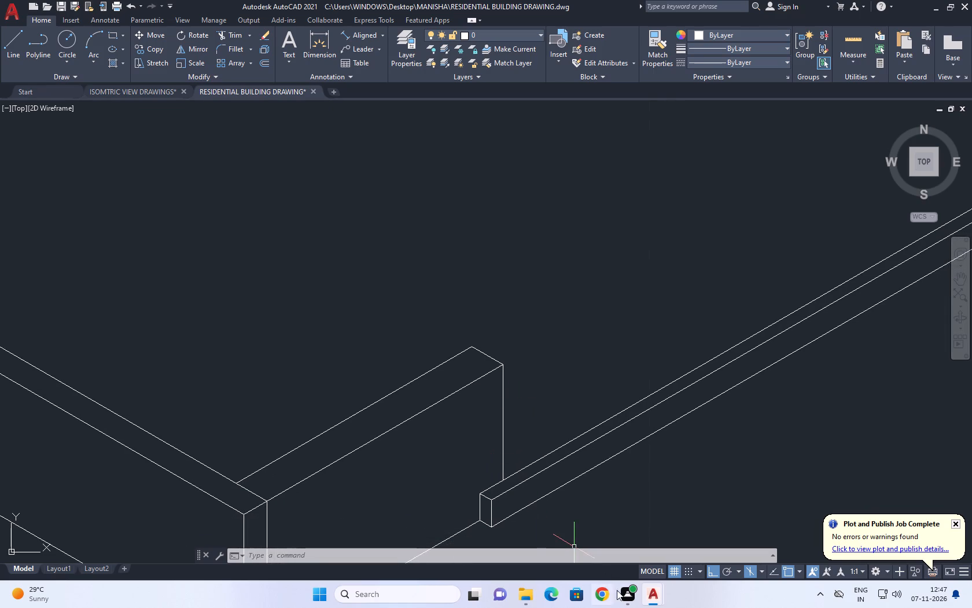
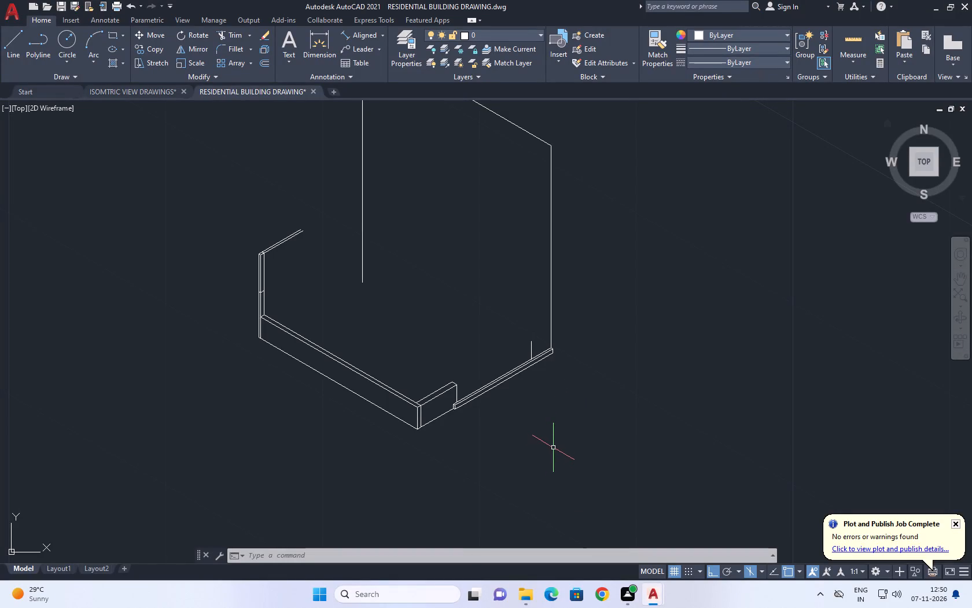
# Draw a vertical line 0.1 m up from the return wall's outer top corner above the low strip.
pyautogui.scroll(4, 437, 390)
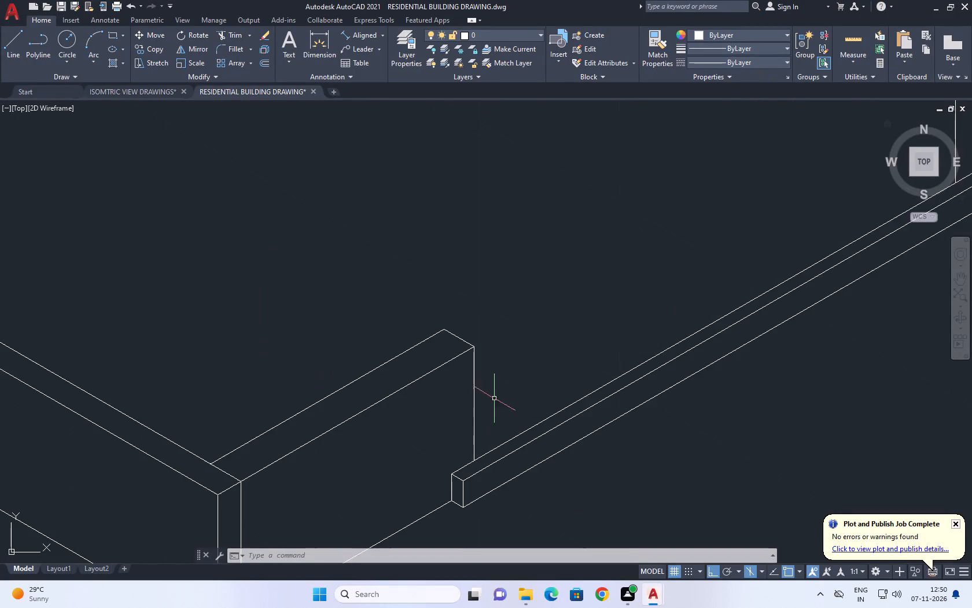
pyautogui.moveTo(510, 398); pyautogui.dragTo(319, 436, button='middle')
pyautogui.press('l')
pyautogui.press('space')
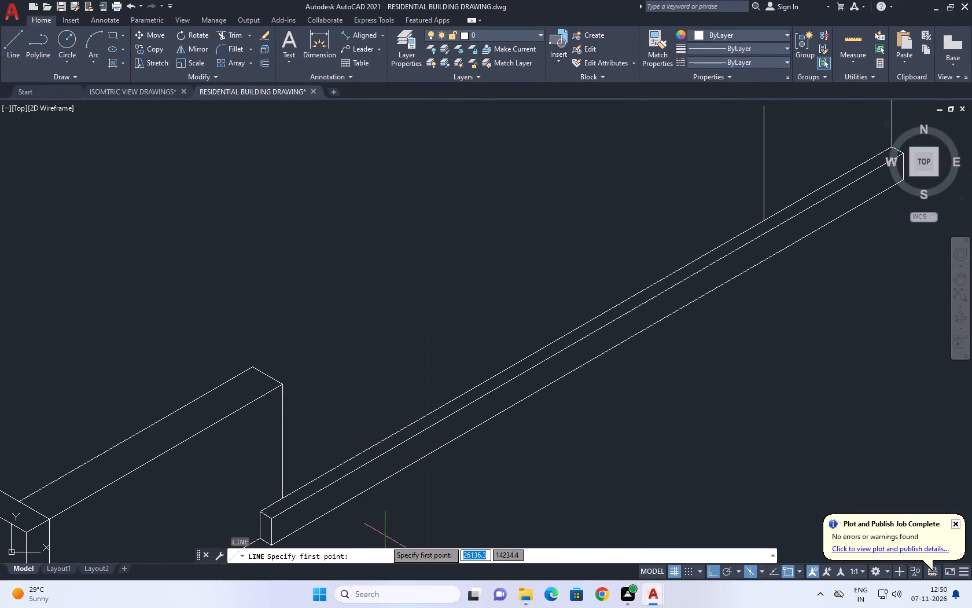
pyautogui.moveTo(320, 459); pyautogui.dragTo(345, 463, button='middle')
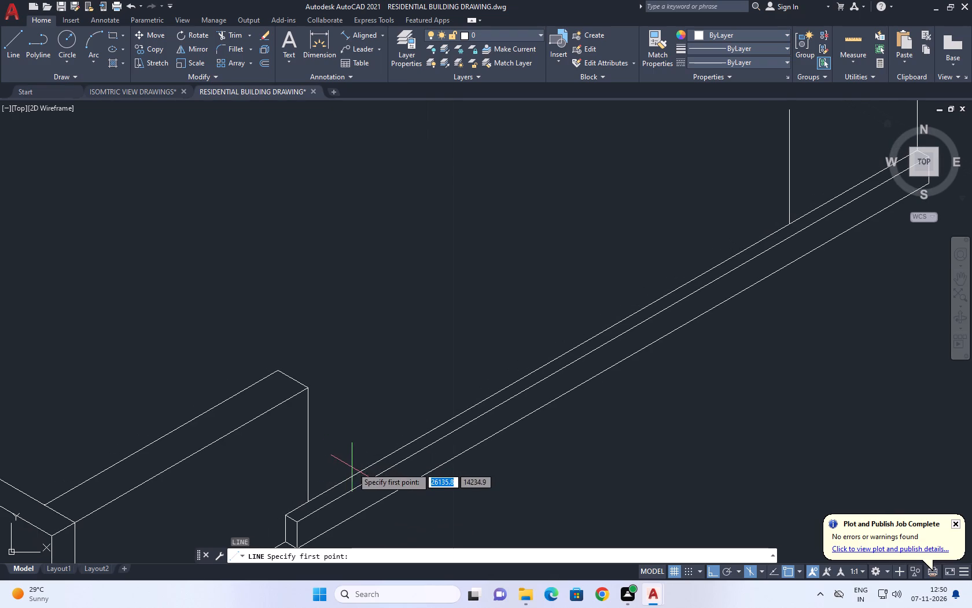
pyautogui.click(309, 386)
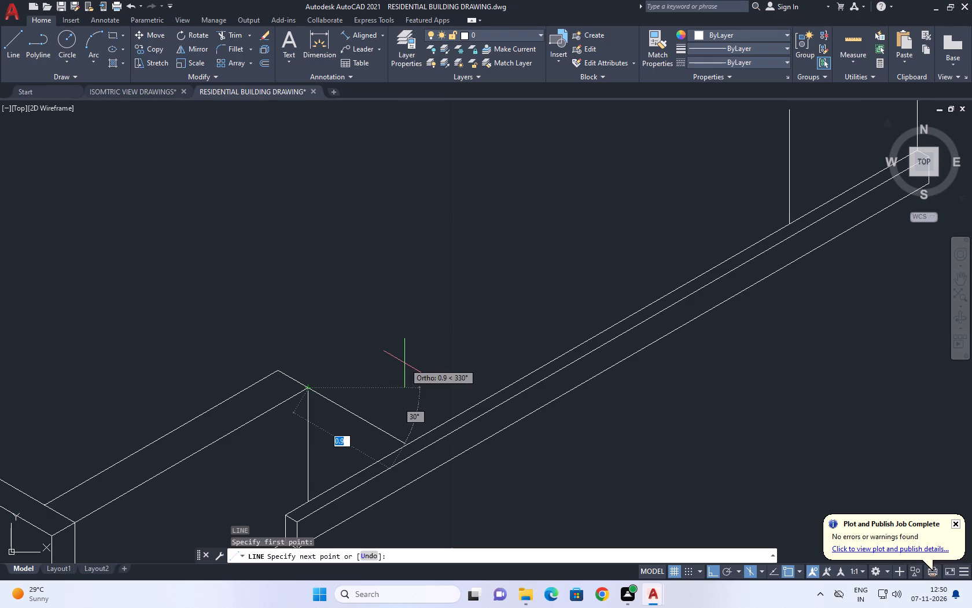
pyautogui.write('0.1')
pyautogui.press('Return')
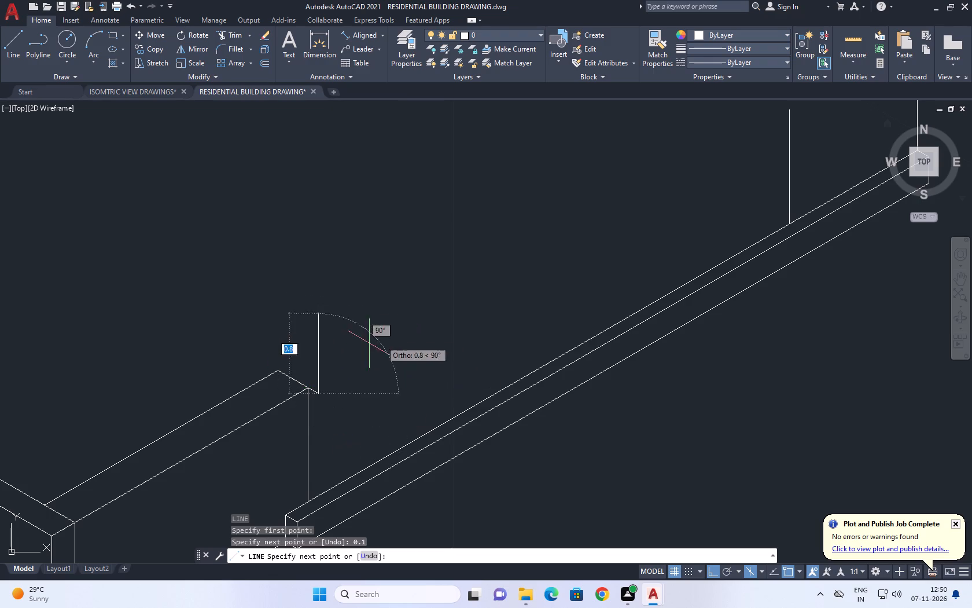
pyautogui.hotkey('ctrl', 'z')
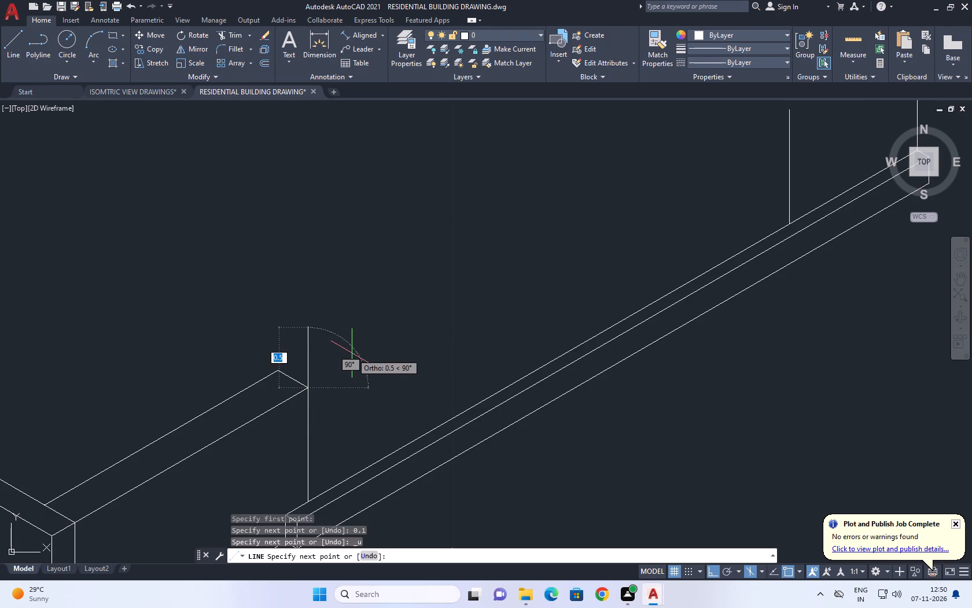
pyautogui.write('0.1')
pyautogui.press('Return')
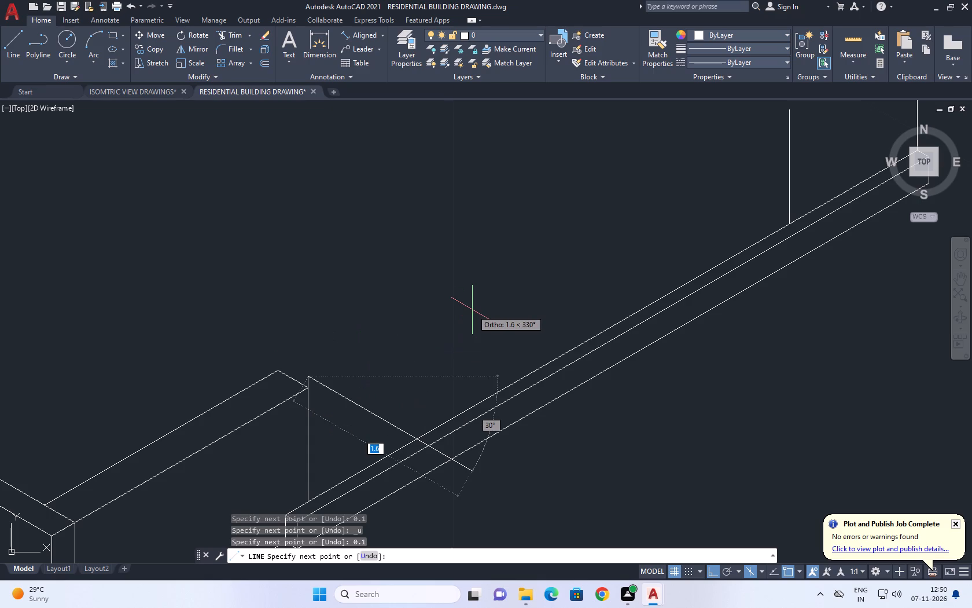
# Continue the line isometrically parallel to the low strip until it passes the tall vertical line at the far end.
pyautogui.press('F5')
pyautogui.moveTo(484, 287); pyautogui.dragTo(478, 286, button='middle')
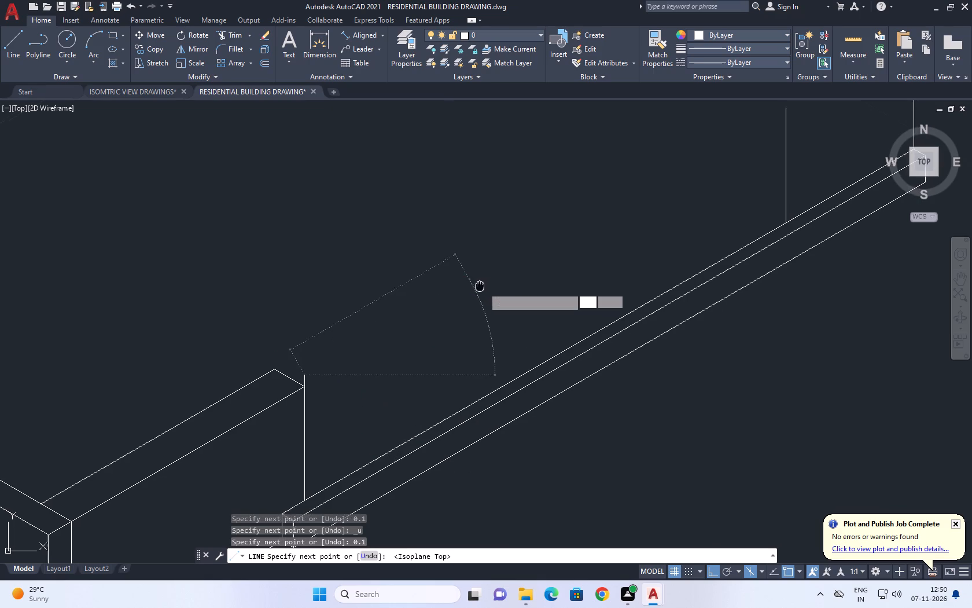
pyautogui.moveTo(478, 286); pyautogui.dragTo(380, 325, button='middle')
pyautogui.scroll(-2, 362, 320)
pyautogui.scroll(2, 528, 221)
pyautogui.moveTo(410, 290); pyautogui.dragTo(415, 281, button='middle')
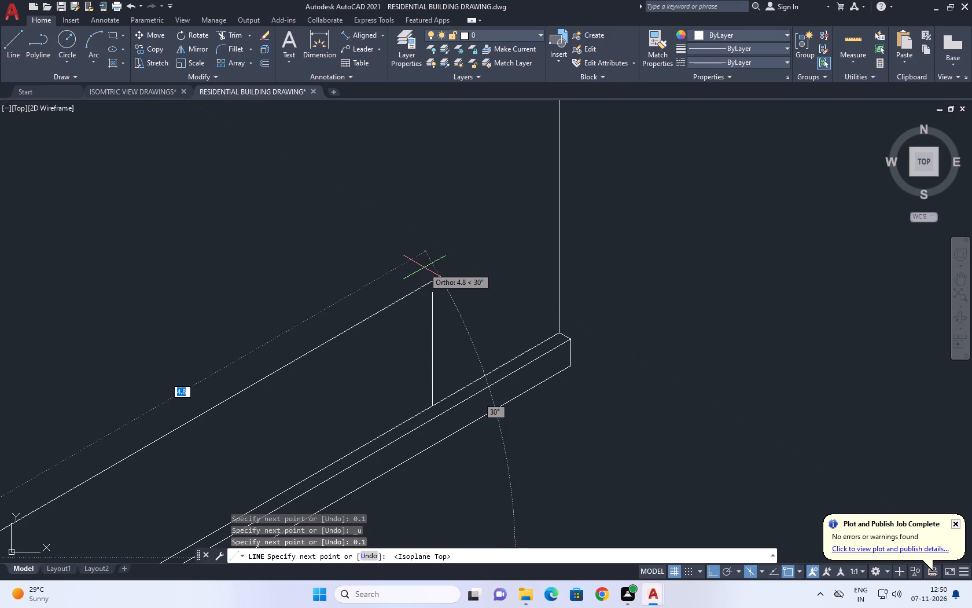
pyautogui.click(656, 181)
pyautogui.moveTo(546, 310); pyautogui.dragTo(614, 356, button='middle')
pyautogui.press('space')
# Trim the sloping line's overshoot beyond the tall vertical line at the strip's far end.
pyautogui.write('TR')
pyautogui.press('space')
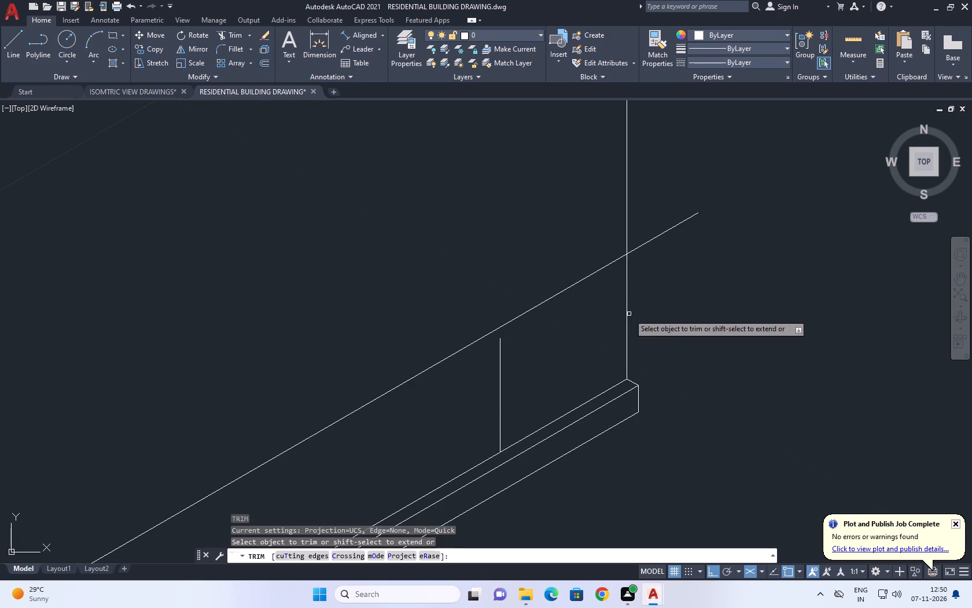
pyautogui.click(689, 210)
pyautogui.moveTo(684, 273); pyautogui.dragTo(685, 284)
pyautogui.scroll(-4, 692, 270)
pyautogui.press('space')
# Extend the short vertical near the strip's far end up to the new sloping line.
pyautogui.moveTo(631, 318); pyautogui.dragTo(647, 379, button='middle')
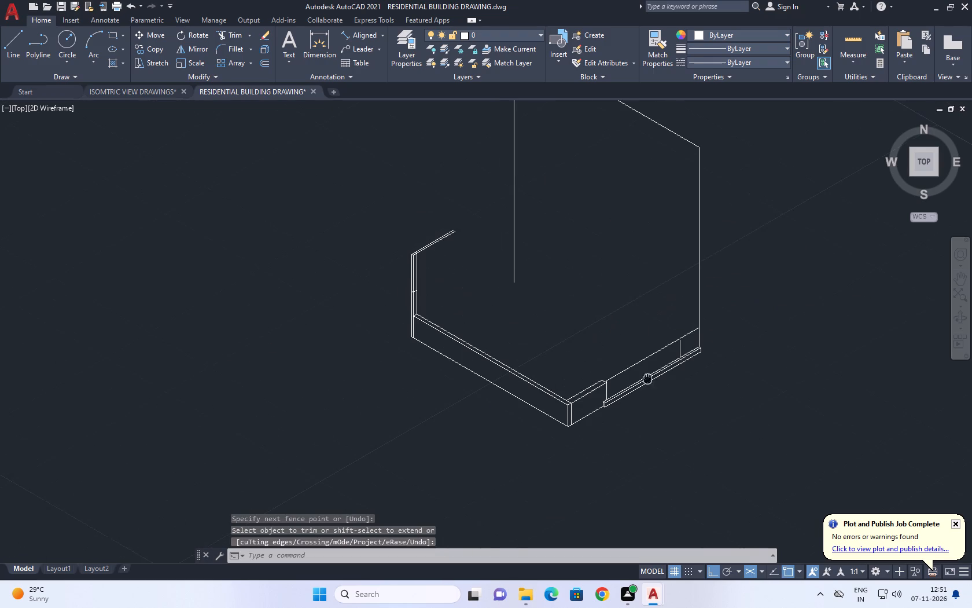
pyautogui.press('e')
pyautogui.write('X')
pyautogui.press('space')
pyautogui.scroll(3, 648, 364)
pyautogui.click(775, 295)
pyautogui.click(760, 314)
pyautogui.press('space')
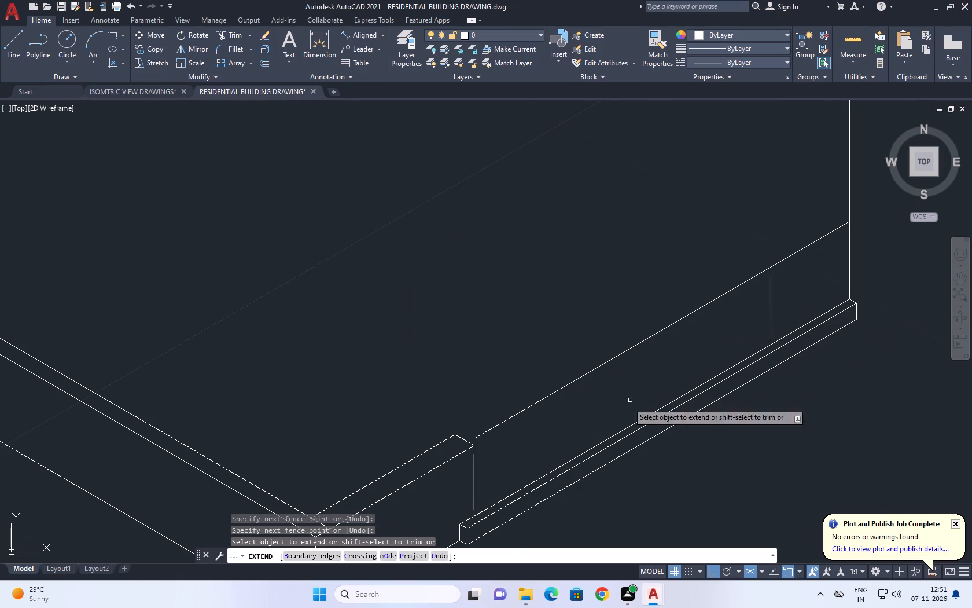
# Copy the sloping line above the low strip 0.2 m straight down.
pyautogui.moveTo(578, 406); pyautogui.dragTo(541, 411, button='middle')
pyautogui.moveTo(527, 397); pyautogui.dragTo(517, 379)
pyautogui.click(496, 343)
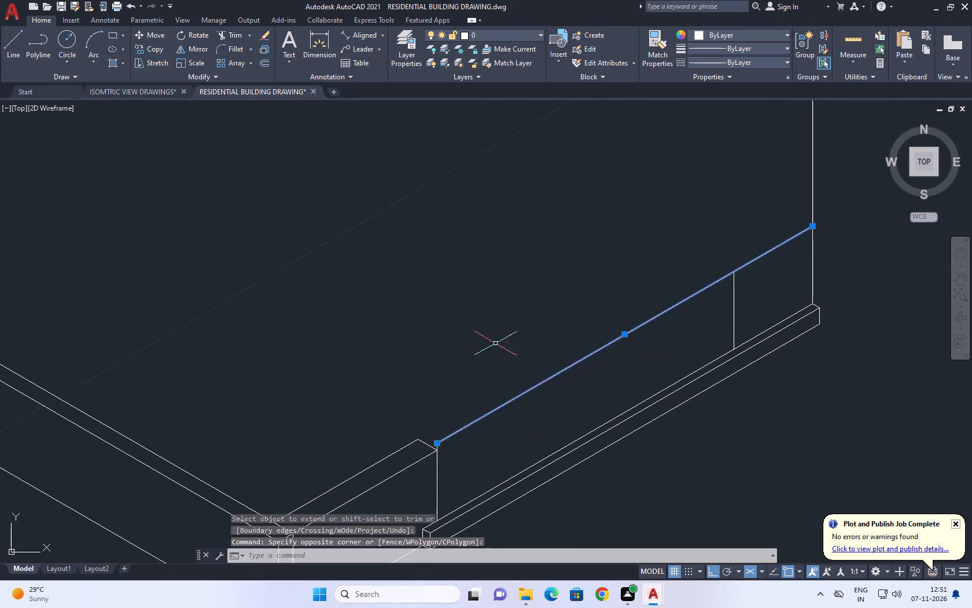
pyautogui.moveTo(572, 371); pyautogui.dragTo(510, 355, button='middle')
pyautogui.click(153, 47)
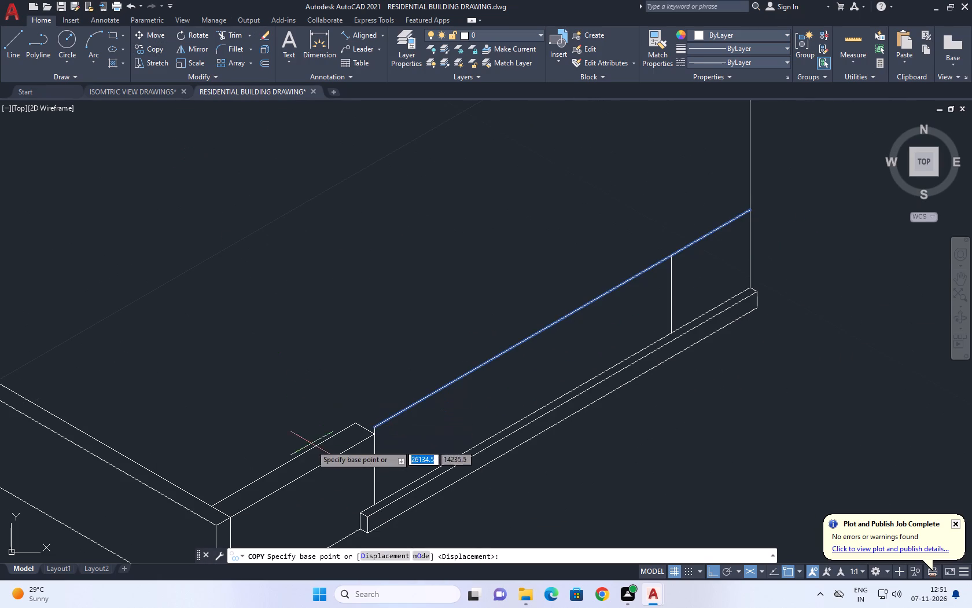
pyautogui.scroll(3, 378, 446)
pyautogui.click(359, 375)
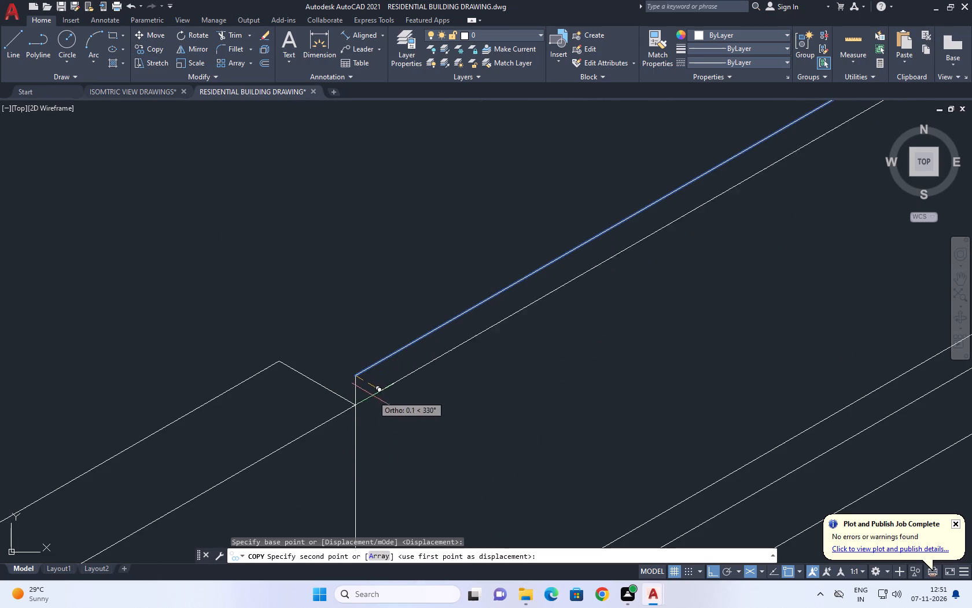
pyautogui.press('F5')
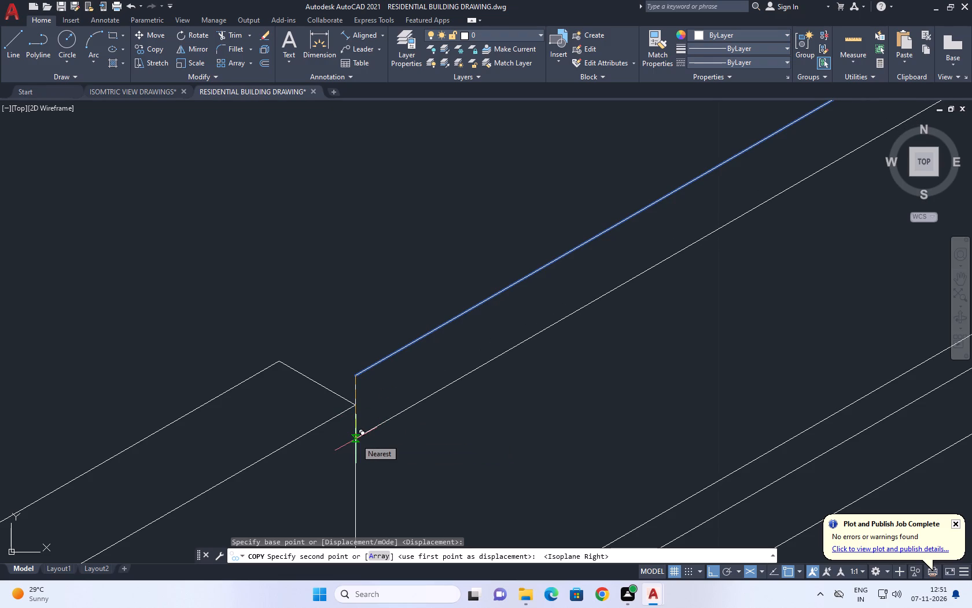
pyautogui.write('0.1')
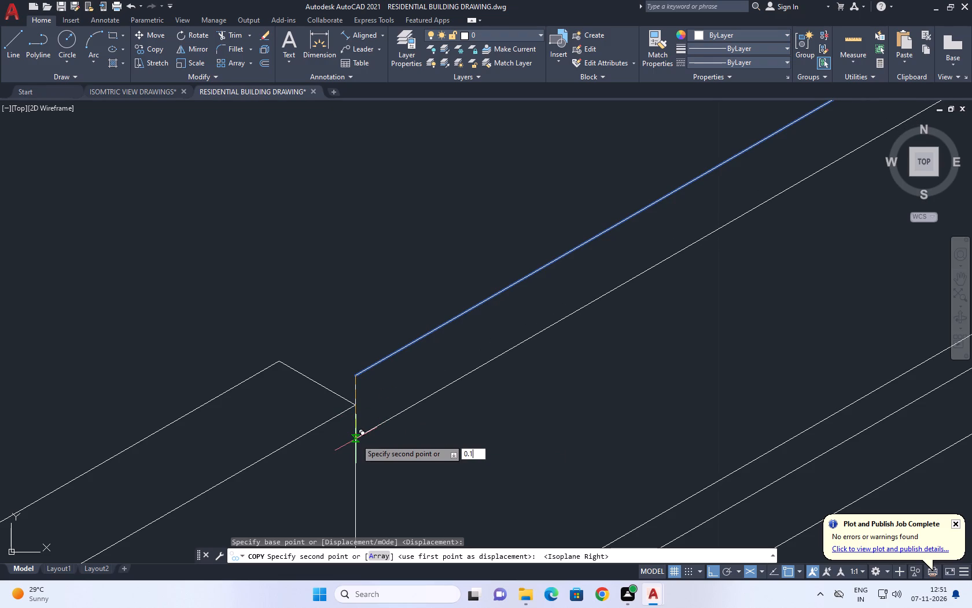
pyautogui.press('Return')
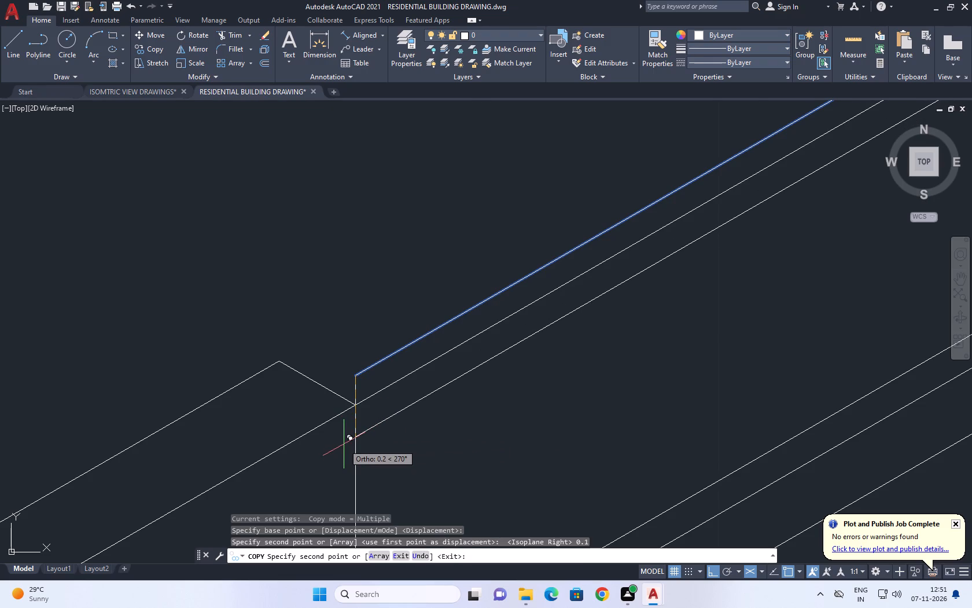
pyautogui.hotkey('ctrl', 'z')
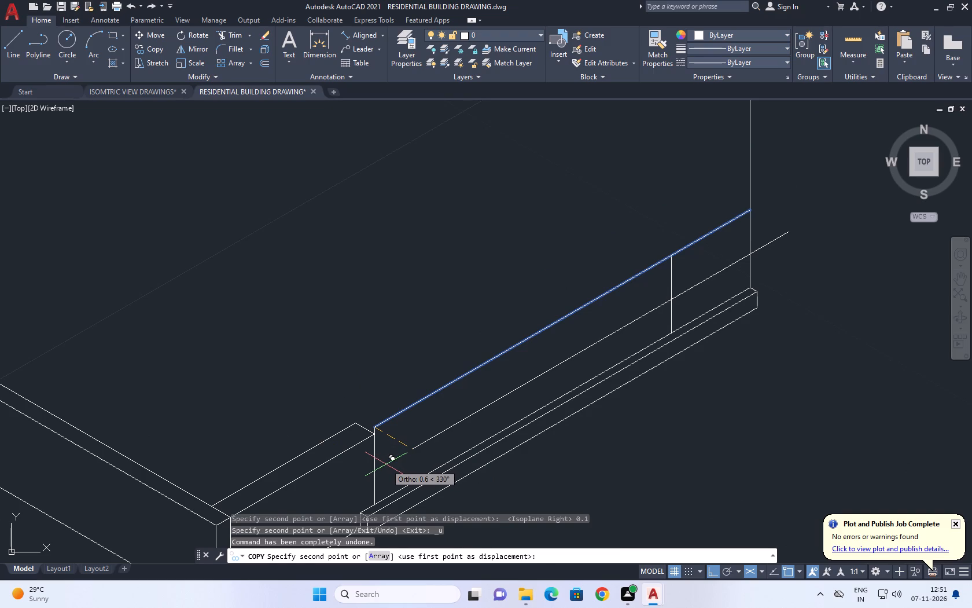
pyautogui.press('F5')
pyautogui.write('0.2')
pyautogui.press('Return')
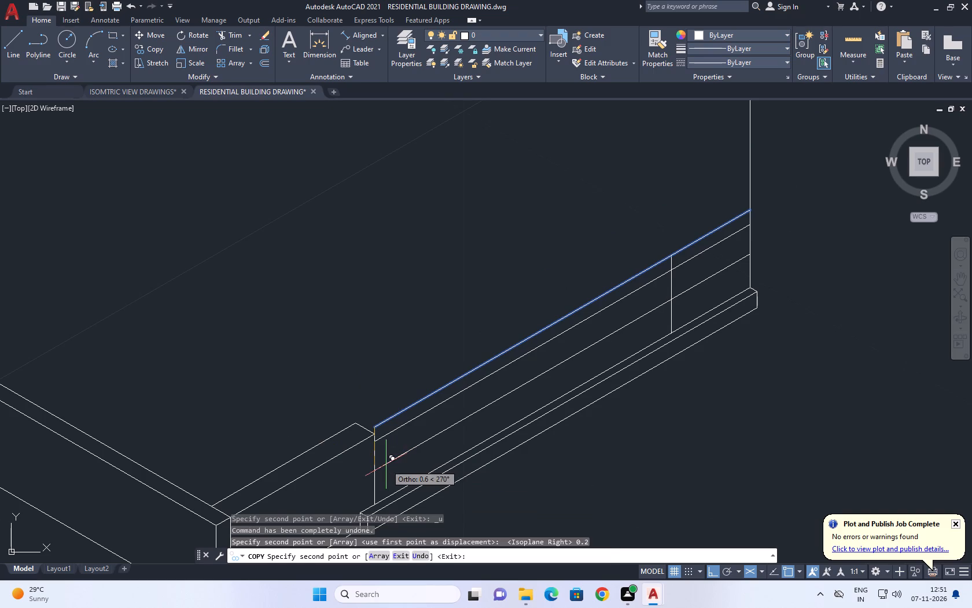
pyautogui.press('space')
# Copy the return wall's end vertical 0.226 m along the low strip toward its far end.
pyautogui.moveTo(371, 457); pyautogui.dragTo(370, 382, button='middle')
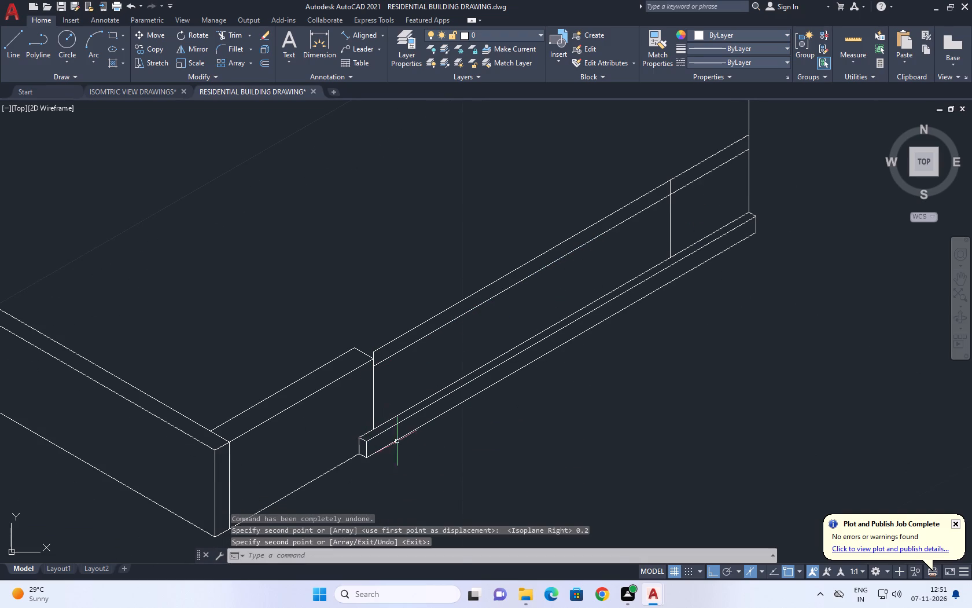
pyautogui.moveTo(397, 442); pyautogui.dragTo(381, 425, button='middle')
pyautogui.scroll(5, 363, 396)
pyautogui.moveTo(363, 358); pyautogui.dragTo(274, 382)
pyautogui.moveTo(201, 405); pyautogui.dragTo(190, 419)
pyautogui.scroll(-4, 327, 373)
pyautogui.moveTo(344, 368); pyautogui.dragTo(370, 365, button='middle')
pyautogui.write('CO')
pyautogui.press('space')
pyautogui.click(358, 393)
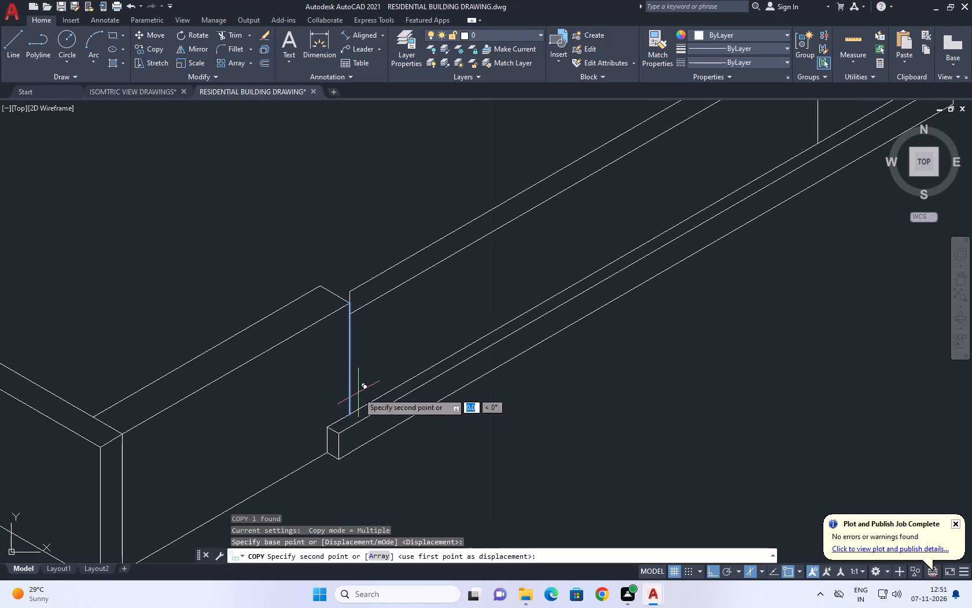
pyautogui.write('0.2')
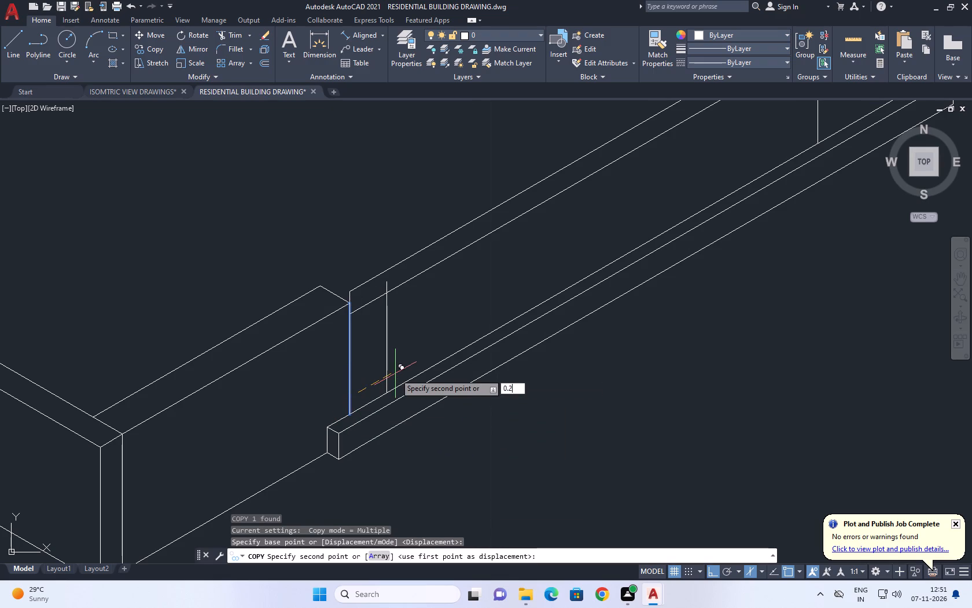
pyautogui.write('26')
pyautogui.press('Return')
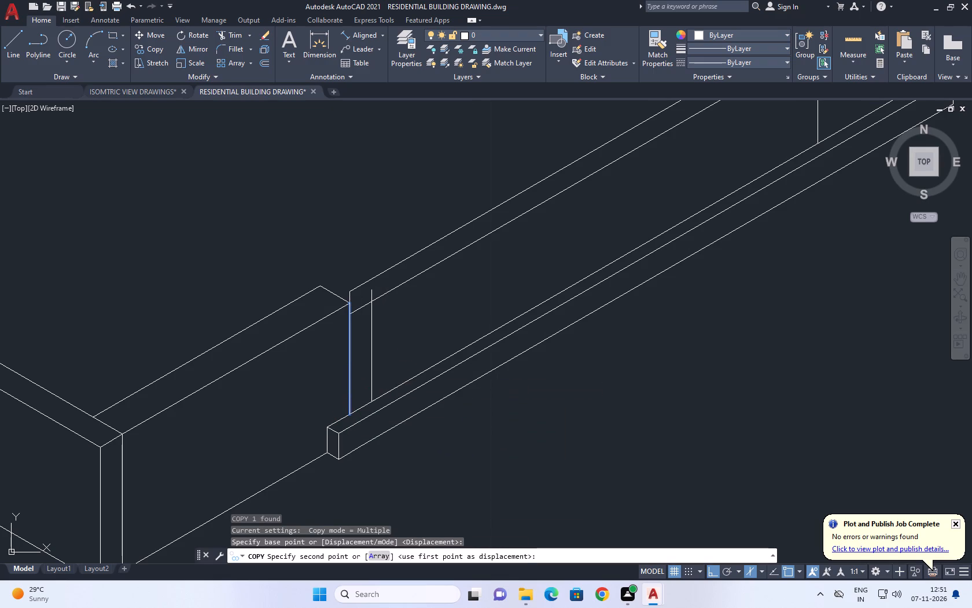
pyautogui.press('Escape')
# Trim the lower sloping line and the copied vertical where they cross, leaving a clean inner frame corner.
pyautogui.press('t')
pyautogui.write('R')
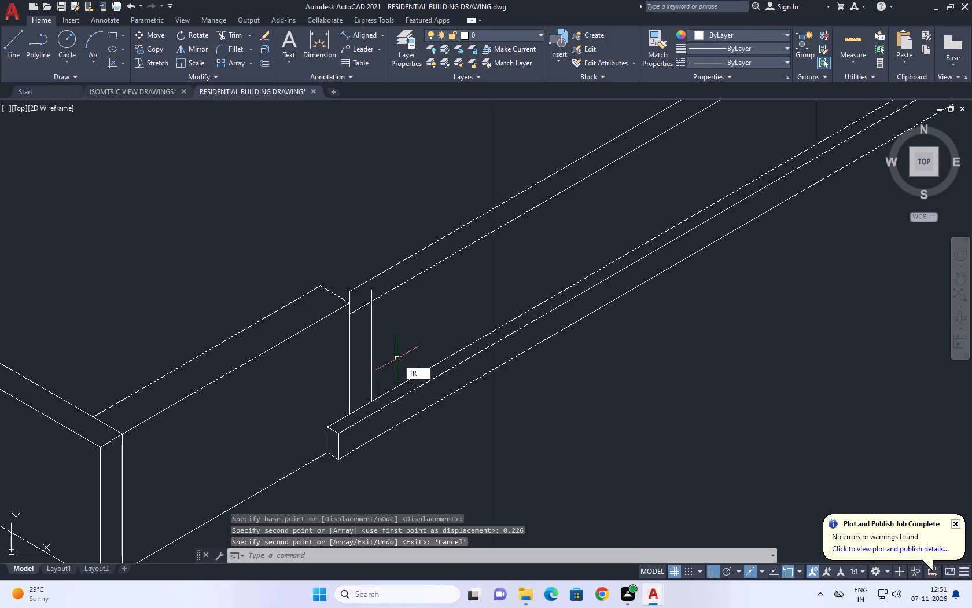
pyautogui.press('space')
pyautogui.scroll(2, 398, 303)
pyautogui.click(308, 319)
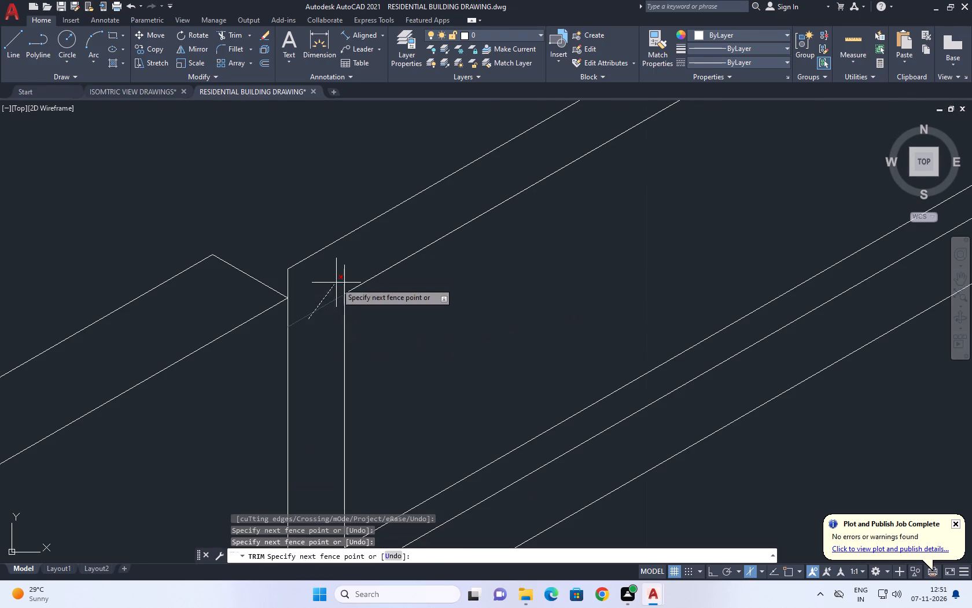
pyautogui.click(347, 267)
pyautogui.scroll(-4, 336, 279)
pyautogui.press('space')
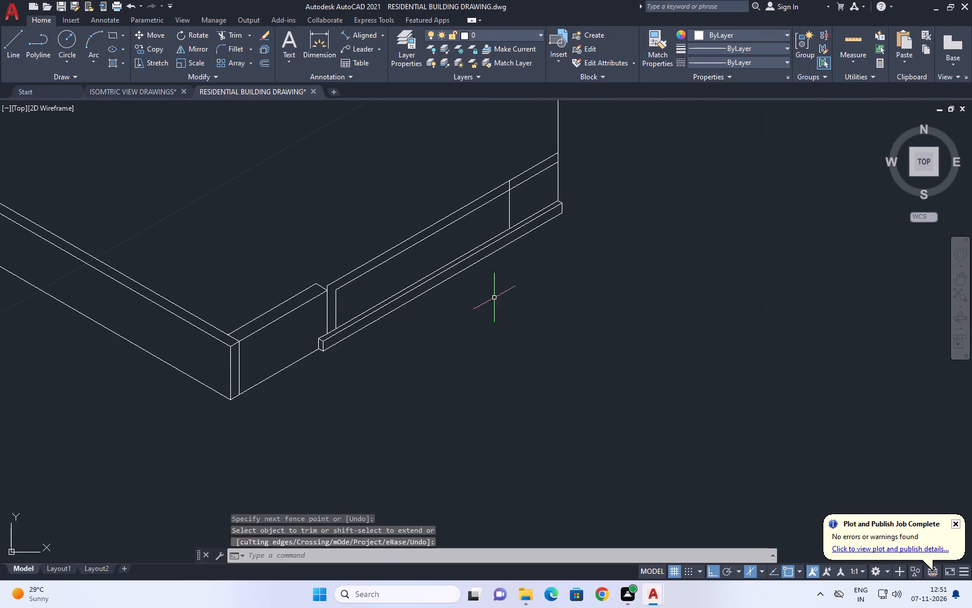
# Measure the distance along the low strip from the return wall's end vertical to the short vertical near the far end.
pyautogui.moveTo(464, 335); pyautogui.dragTo(450, 358, button='middle')
pyautogui.moveTo(507, 230); pyautogui.dragTo(512, 294, button='middle')
pyautogui.moveTo(566, 265); pyautogui.dragTo(522, 336, button='middle')
pyautogui.click(363, 38)
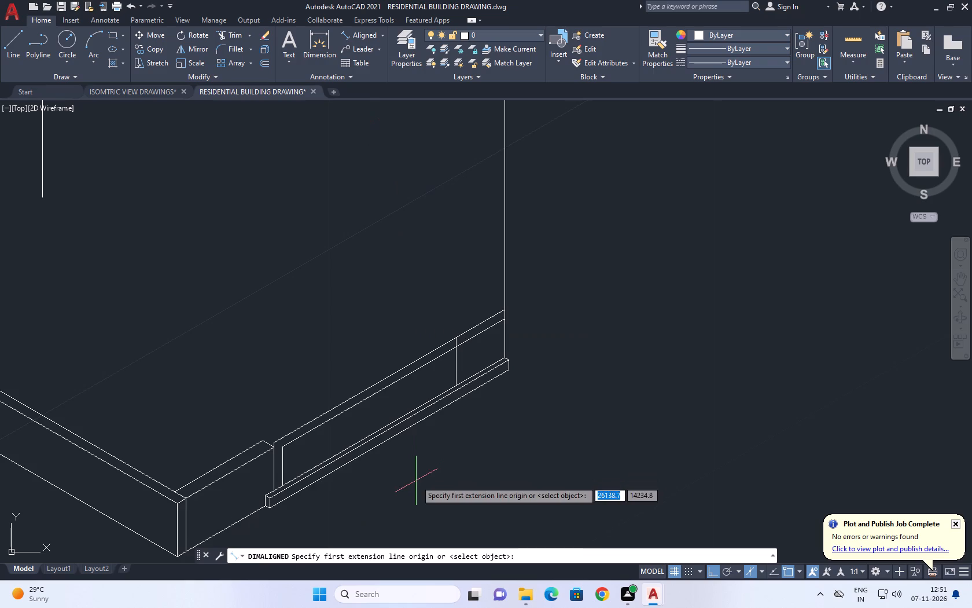
pyautogui.moveTo(209, 499); pyautogui.dragTo(269, 416, button='middle')
pyautogui.scroll(3, 354, 452)
pyautogui.moveTo(311, 397); pyautogui.dragTo(317, 453, button='middle')
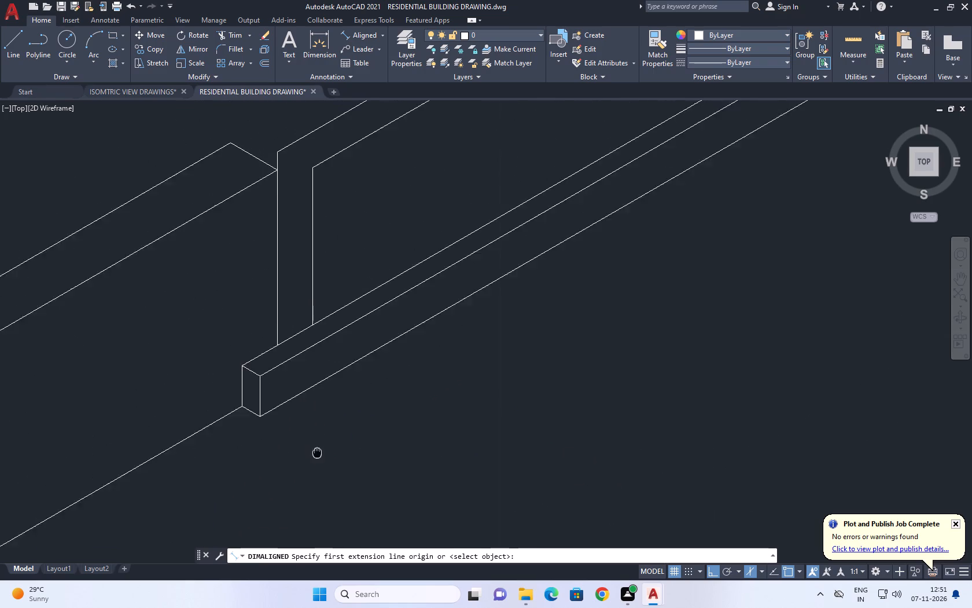
pyautogui.moveTo(317, 453); pyautogui.dragTo(322, 493, button='middle')
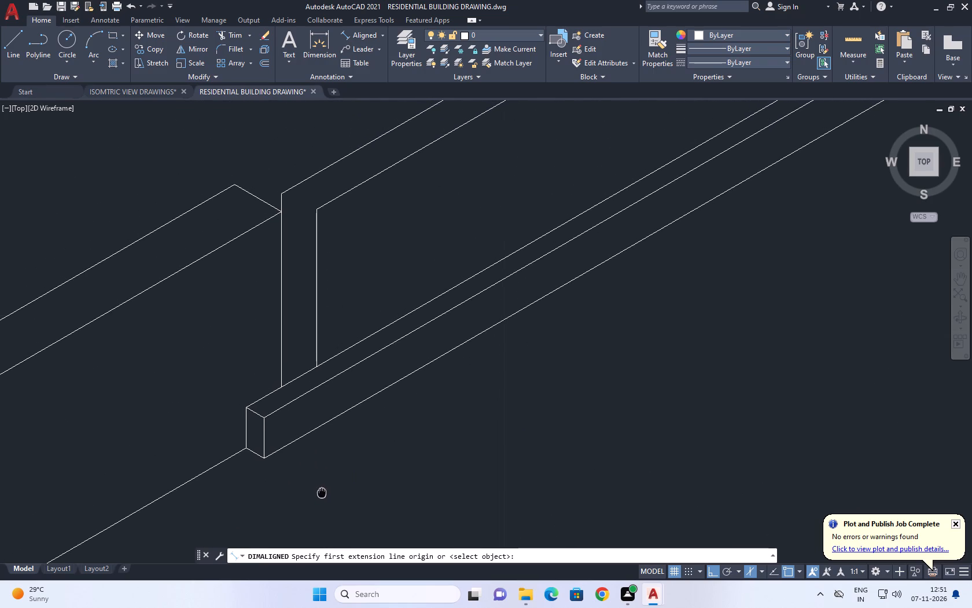
pyautogui.moveTo(322, 493); pyautogui.dragTo(322, 496, button='middle')
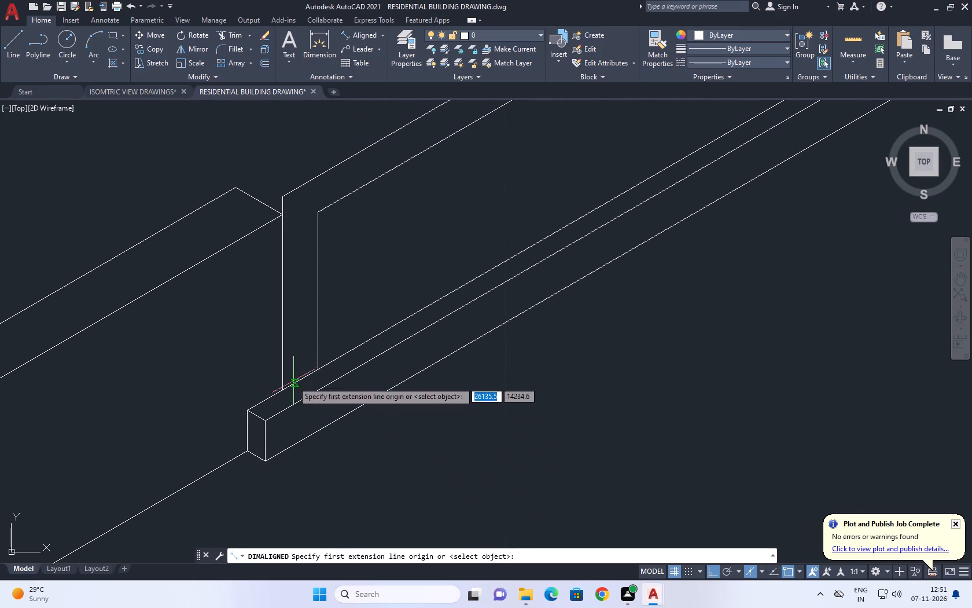
pyautogui.click(285, 385)
pyautogui.scroll(-3, 315, 356)
pyautogui.scroll(1, 517, 253)
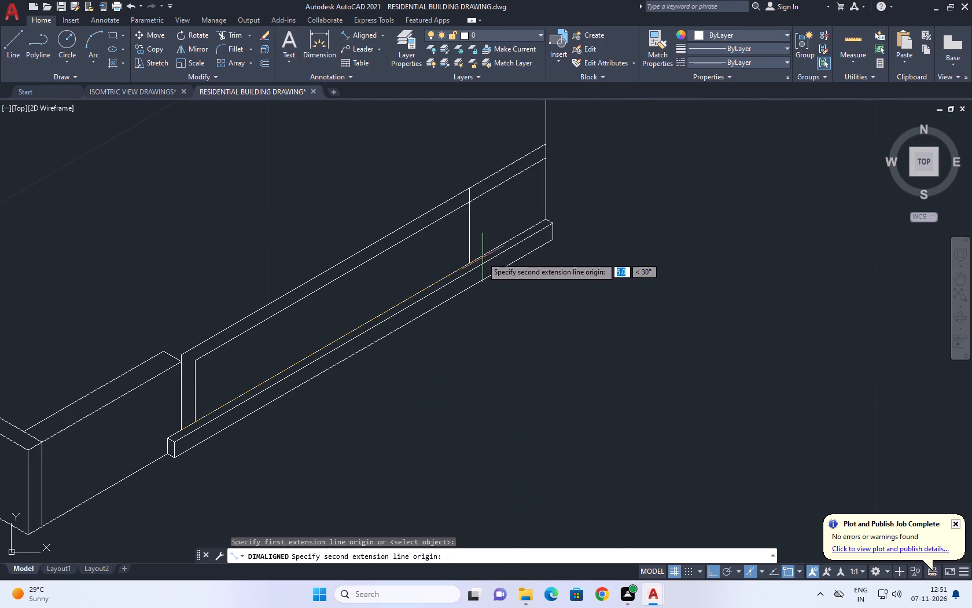
pyautogui.click(470, 258)
pyautogui.scroll(-4, 503, 296)
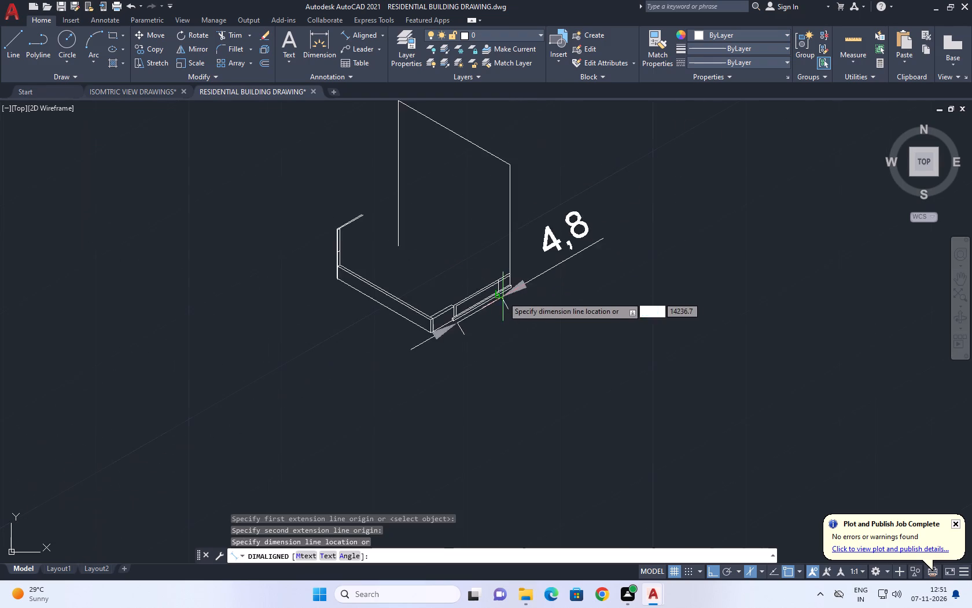
pyautogui.scroll(3, 501, 292)
pyautogui.rightClick(533, 274)
pyautogui.click(581, 292)
# Measure the distance along the low strip from the return wall's end vertical to the tall vertical at the far end.
pyautogui.press('space')
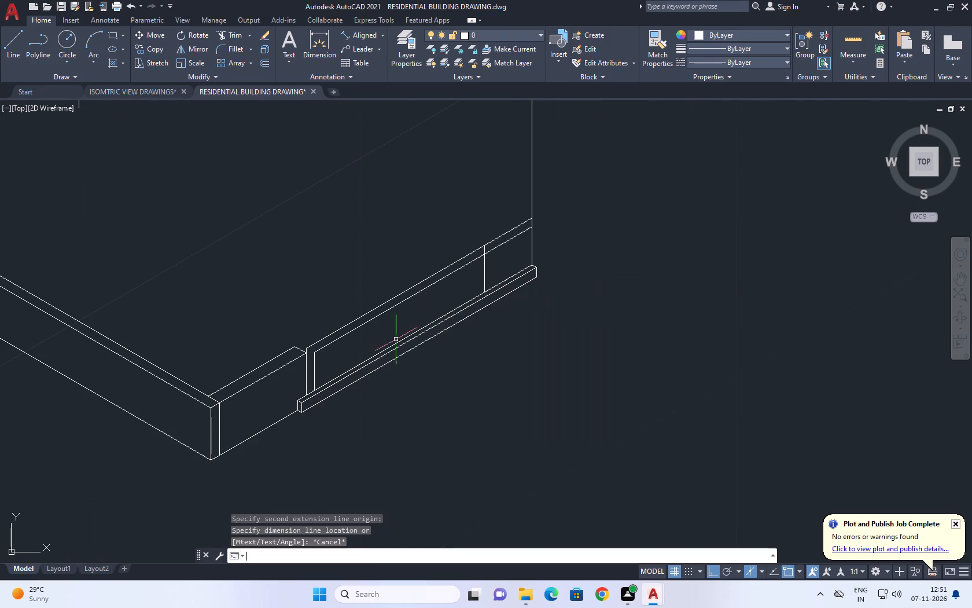
pyautogui.scroll(2, 313, 400)
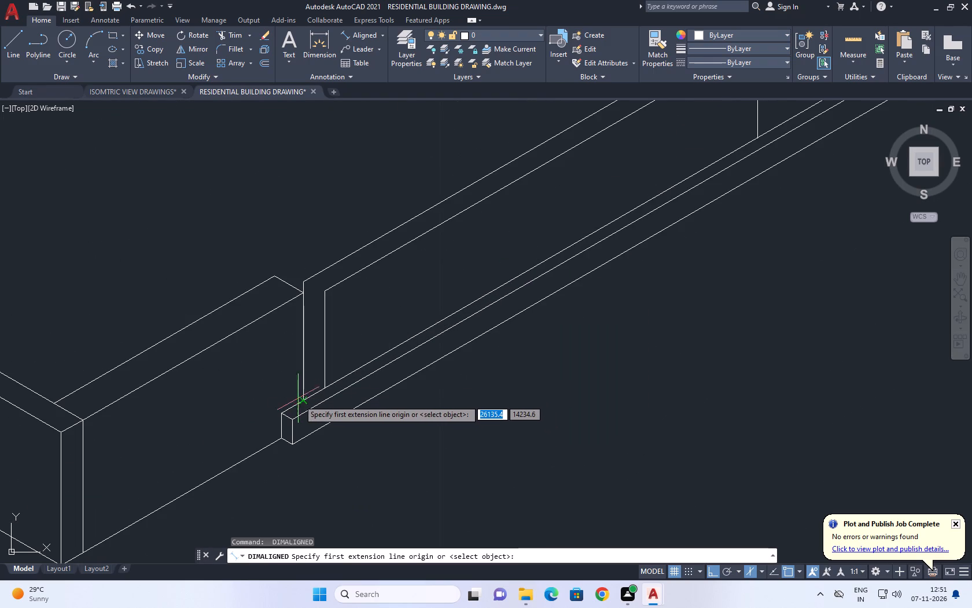
pyautogui.click(304, 400)
pyautogui.scroll(-3, 343, 367)
pyautogui.scroll(2, 497, 290)
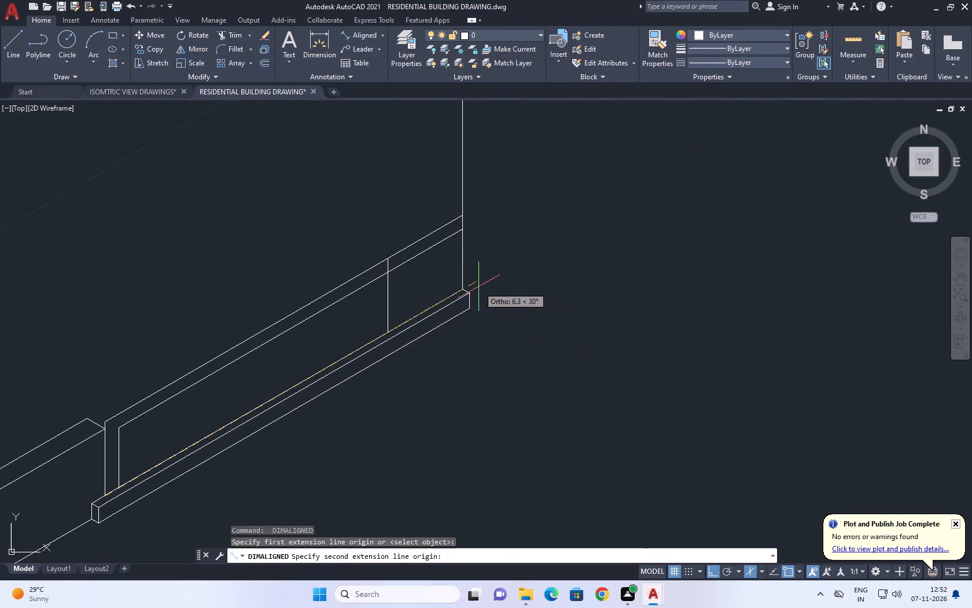
pyautogui.click(462, 287)
pyautogui.scroll(-3, 473, 308)
pyautogui.press('space')
# Move the short vertical near the far end along the low strip to the foot of the tall vertical.
pyautogui.scroll(2, 424, 330)
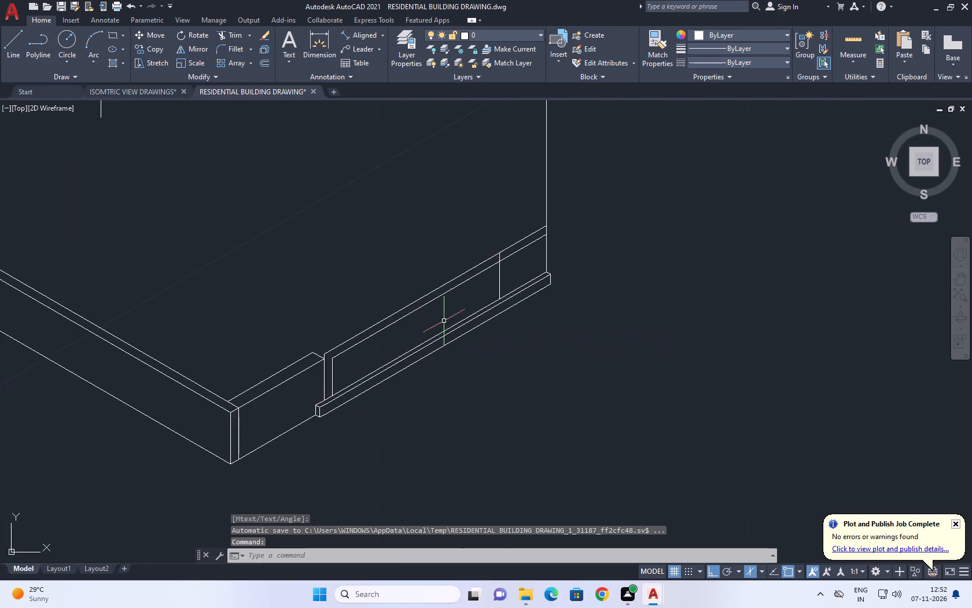
pyautogui.scroll(1, 517, 278)
pyautogui.moveTo(517, 274); pyautogui.dragTo(508, 279)
pyautogui.click(461, 284)
pyautogui.moveTo(480, 281); pyautogui.dragTo(439, 358, button='middle')
pyautogui.press('m')
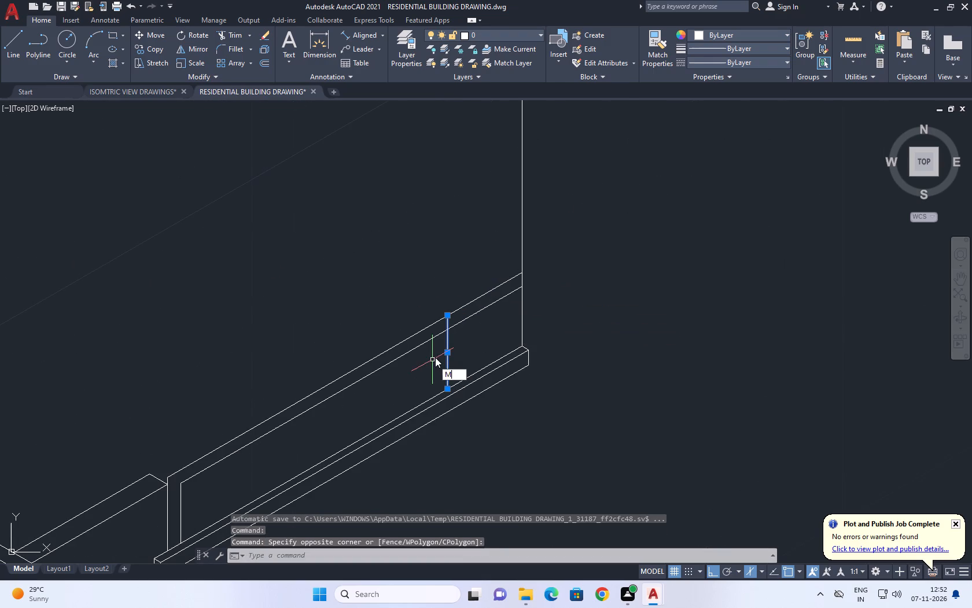
pyautogui.press('space')
pyautogui.moveTo(444, 387); pyautogui.dragTo(451, 387)
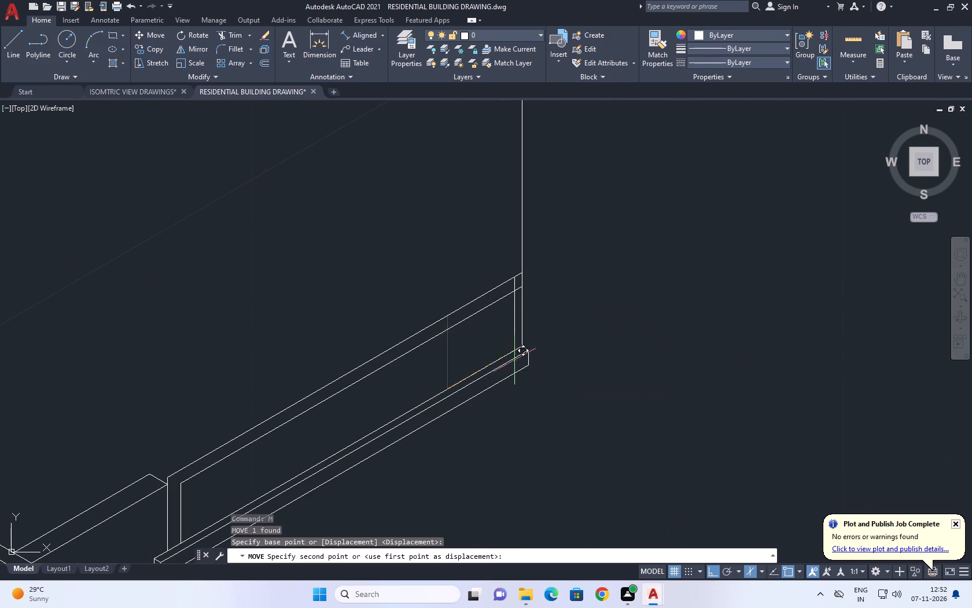
pyautogui.click(517, 345)
# Erase the tall back vertical that rises from the low strip's far end, keeping the short panel-end vertical.
pyautogui.scroll(1, 516, 247)
pyautogui.click(516, 247)
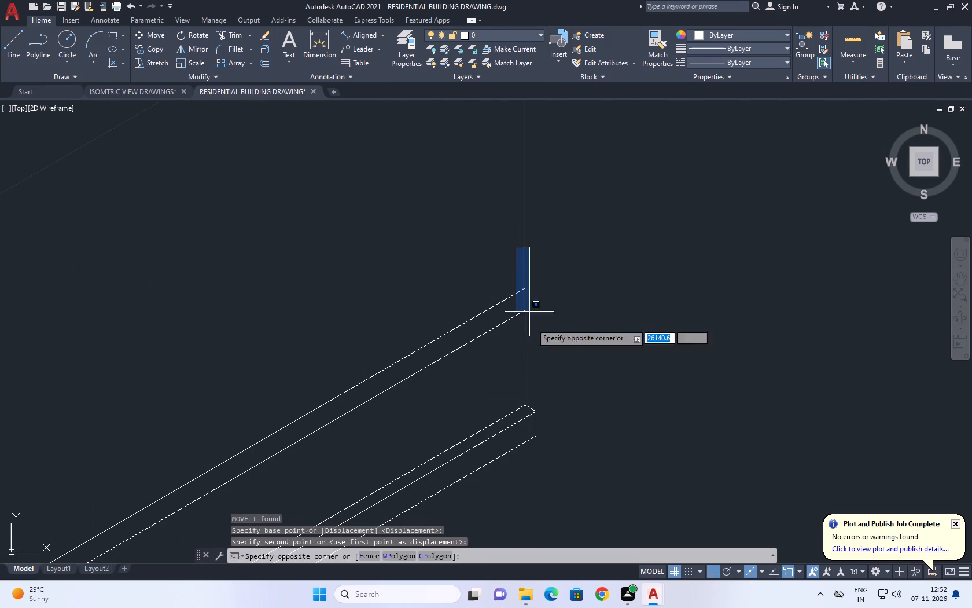
pyautogui.moveTo(537, 394); pyautogui.dragTo(536, 401)
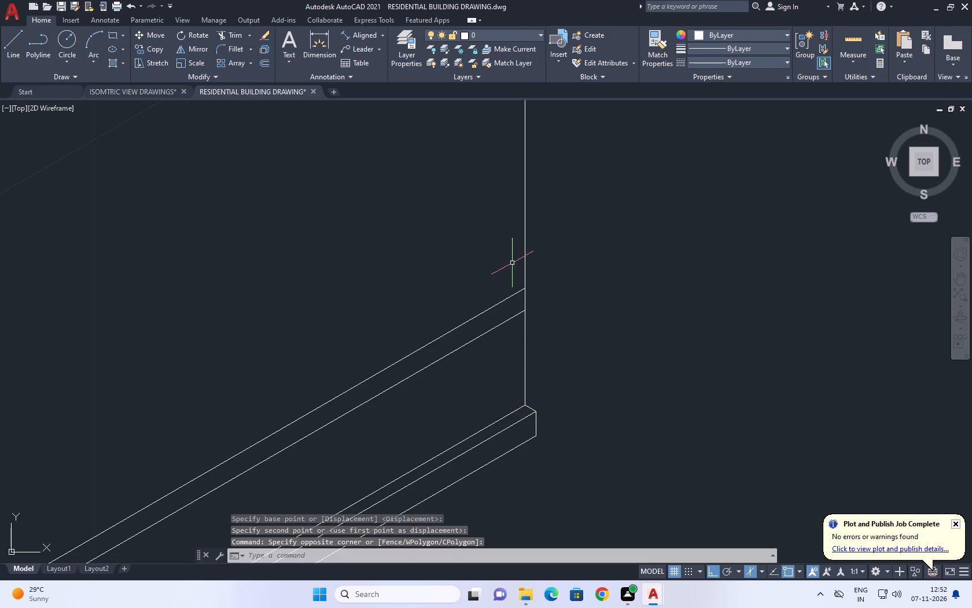
pyautogui.click(512, 262)
pyautogui.click(537, 421)
pyautogui.scroll(3, 532, 398)
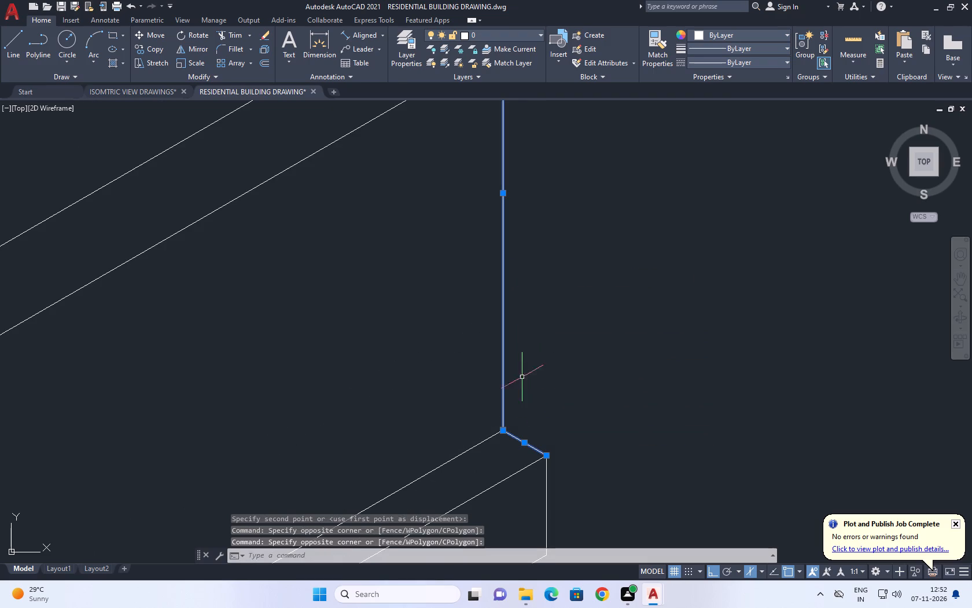
pyautogui.press('Escape')
pyautogui.click(503, 358)
pyautogui.press('Delete')
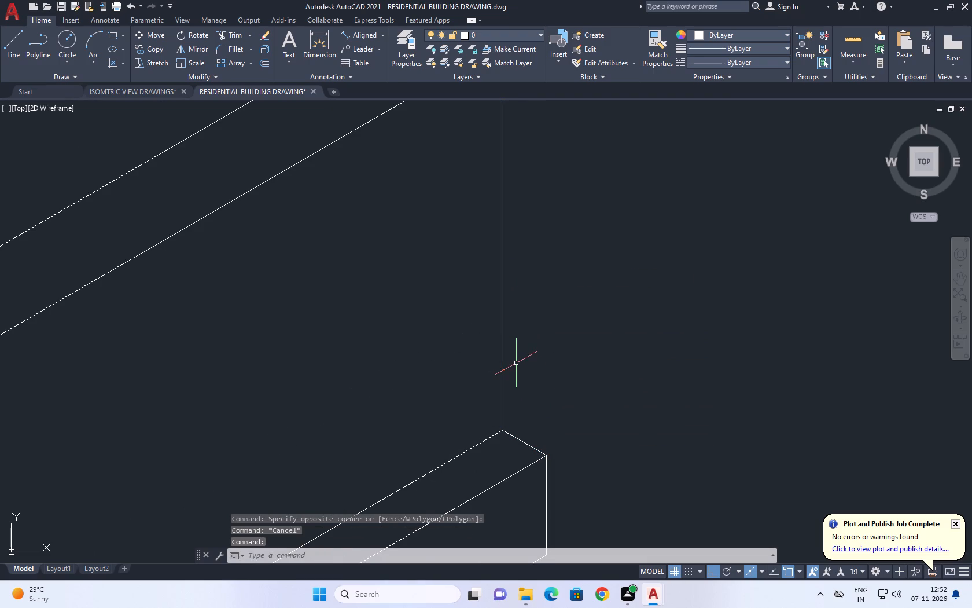
# Copy the frame's inner vertical from its foot to the midpoint of the low strip's back edge.
pyautogui.scroll(-3, 523, 382)
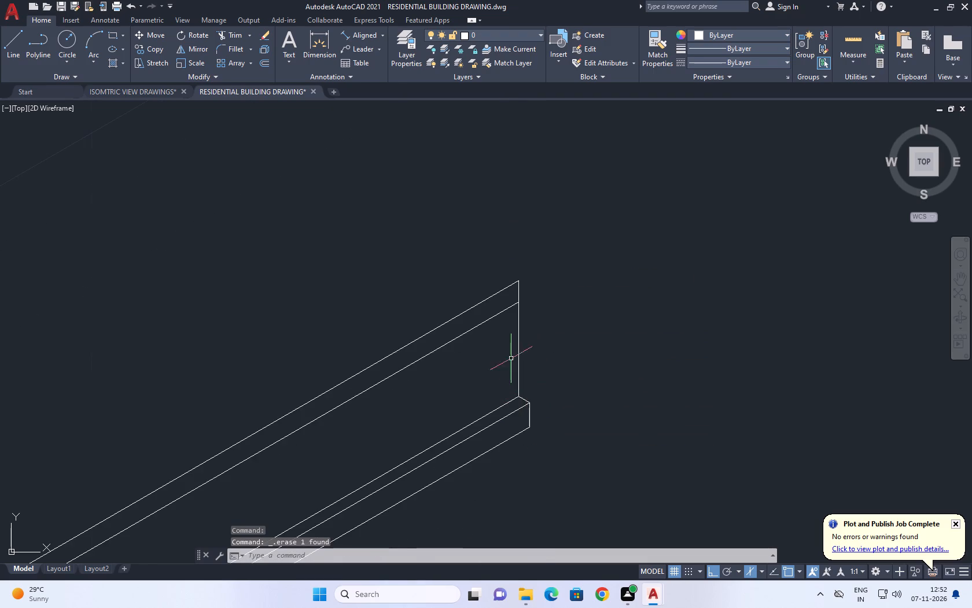
pyautogui.moveTo(507, 353); pyautogui.dragTo(634, 310, button='middle')
pyautogui.scroll(-1, 645, 308)
pyautogui.moveTo(280, 507); pyautogui.dragTo(344, 428, button='middle')
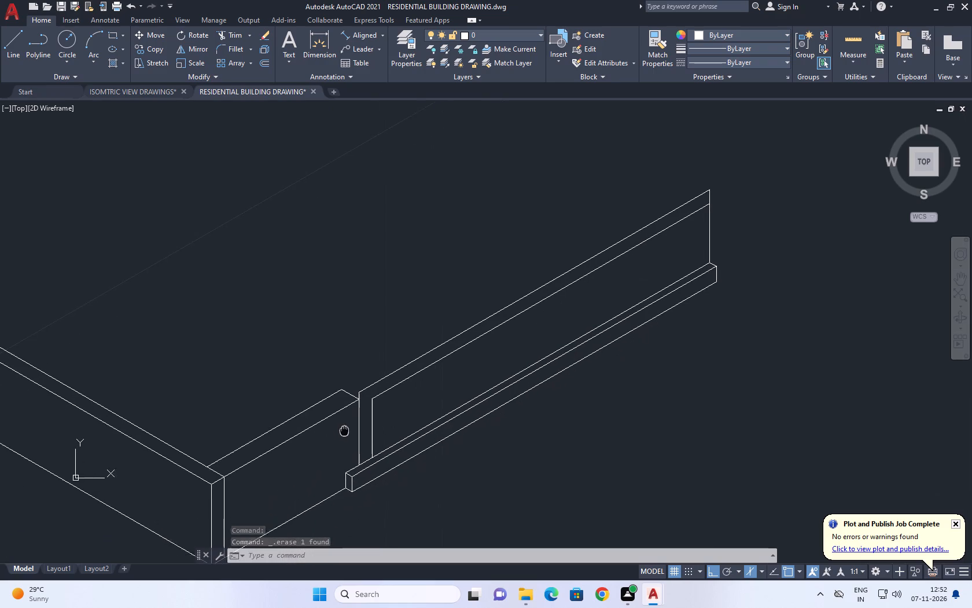
pyautogui.moveTo(344, 428); pyautogui.dragTo(344, 420, button='middle')
pyautogui.click(371, 401)
pyautogui.moveTo(448, 407); pyautogui.dragTo(385, 439, button='middle')
pyautogui.press('c')
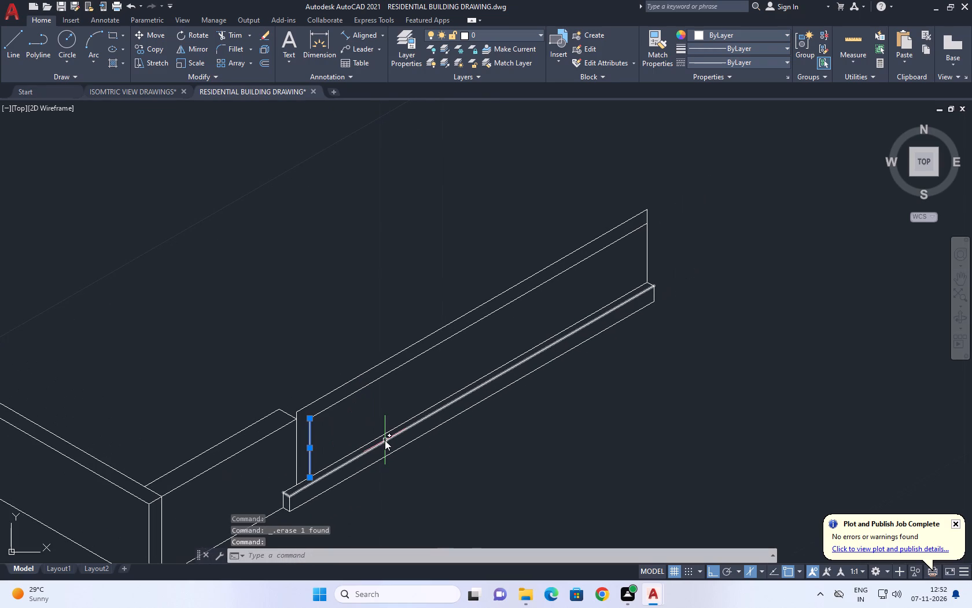
pyautogui.press('o')
pyautogui.press('space')
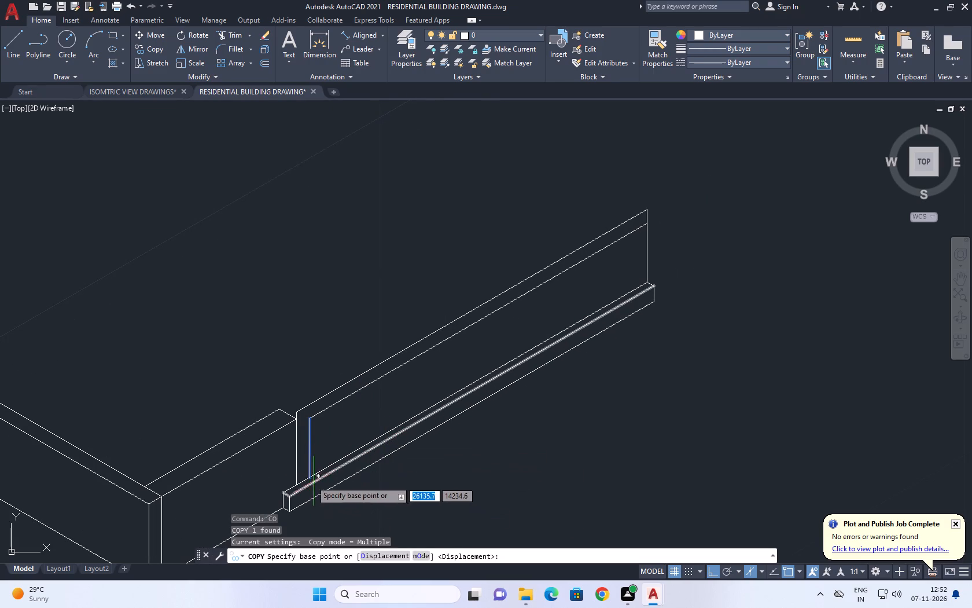
pyautogui.click(312, 475)
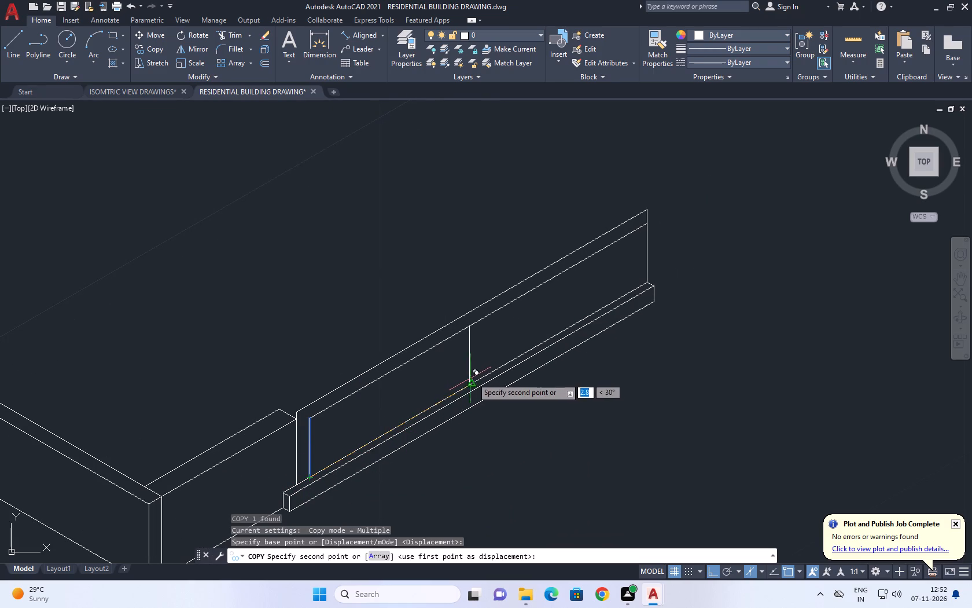
pyautogui.click(472, 383)
pyautogui.press('space')
# Copy the panel's middle vertical 0.1 m along the strip to each side.
pyautogui.moveTo(459, 358); pyautogui.dragTo(462, 372, button='middle')
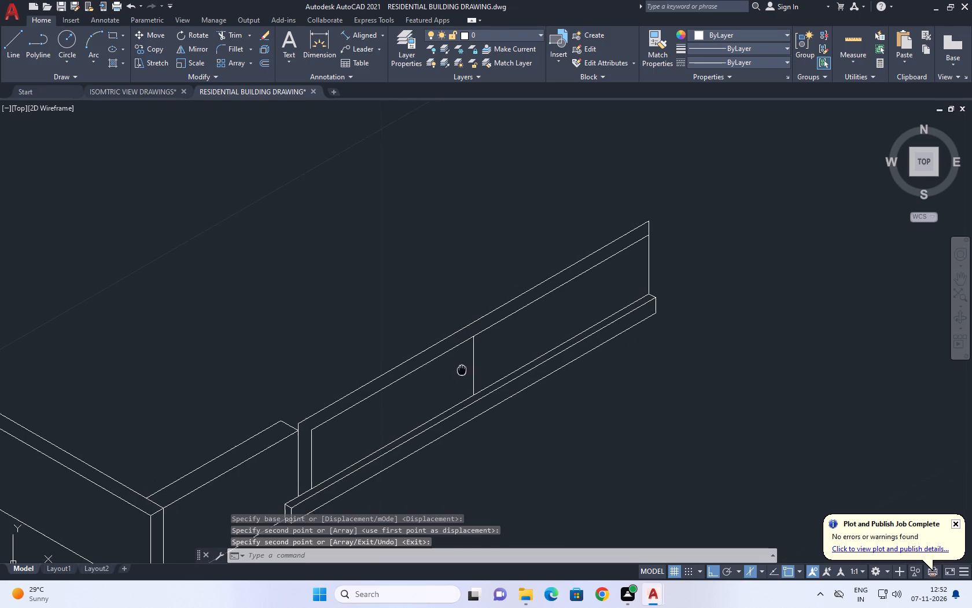
pyautogui.moveTo(462, 372); pyautogui.dragTo(463, 375, button='middle')
pyautogui.click(483, 364)
pyautogui.click(452, 378)
pyautogui.moveTo(481, 367); pyautogui.dragTo(477, 386, button='middle')
pyautogui.write('CO')
pyautogui.press('space')
pyautogui.scroll(2, 474, 413)
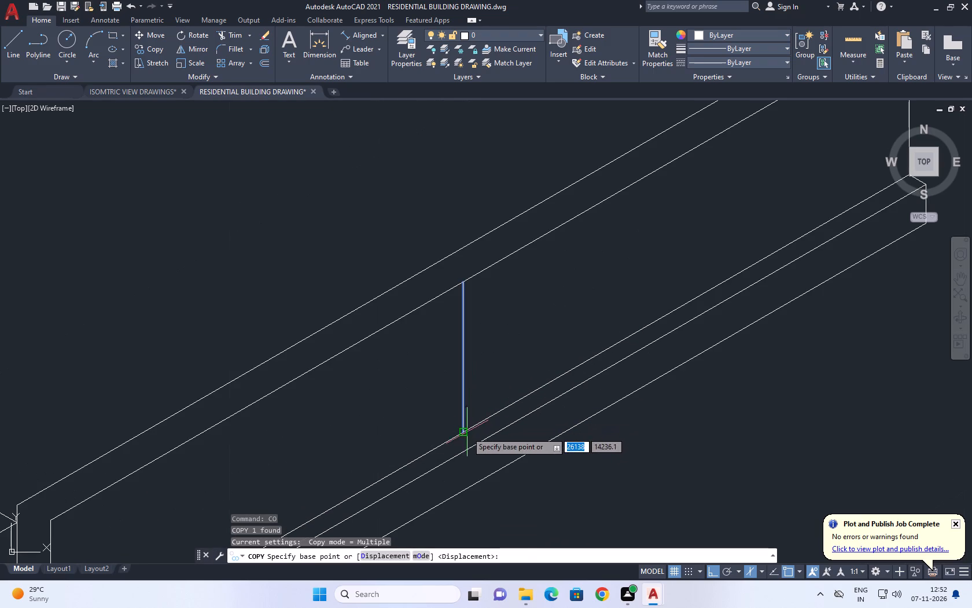
pyautogui.click(465, 432)
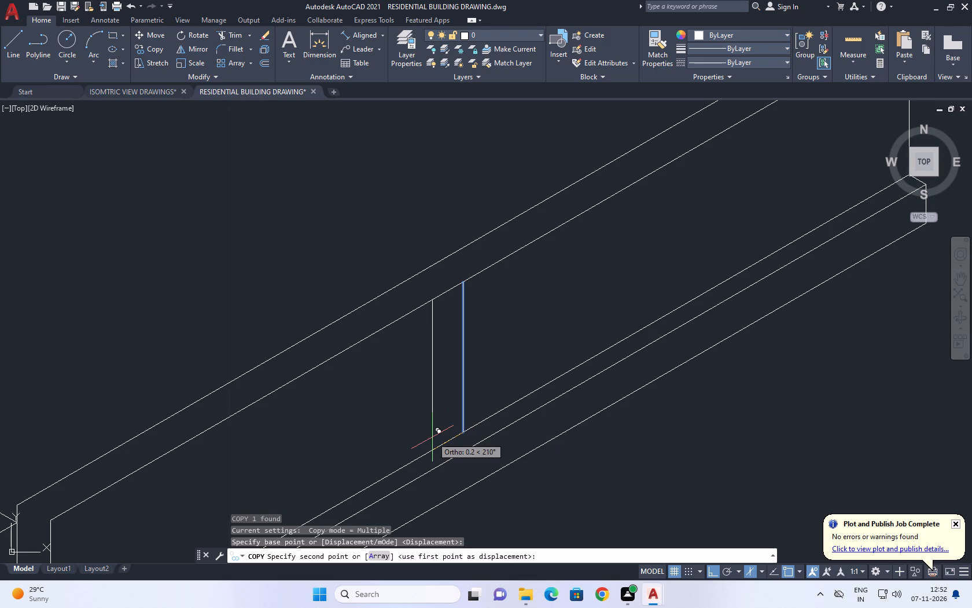
pyautogui.write('0.1')
pyautogui.press('Return')
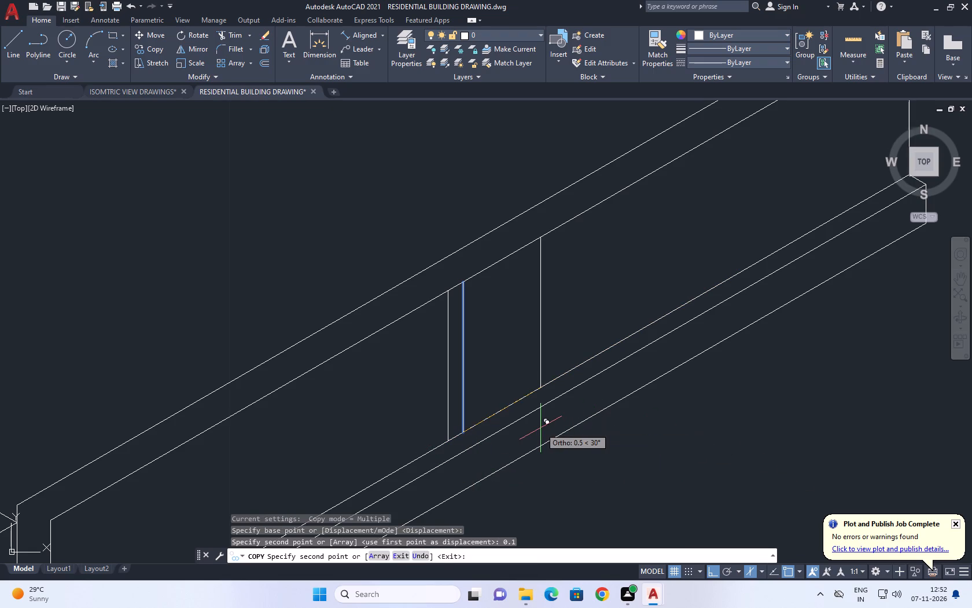
pyautogui.write('0.1')
pyautogui.press('Return')
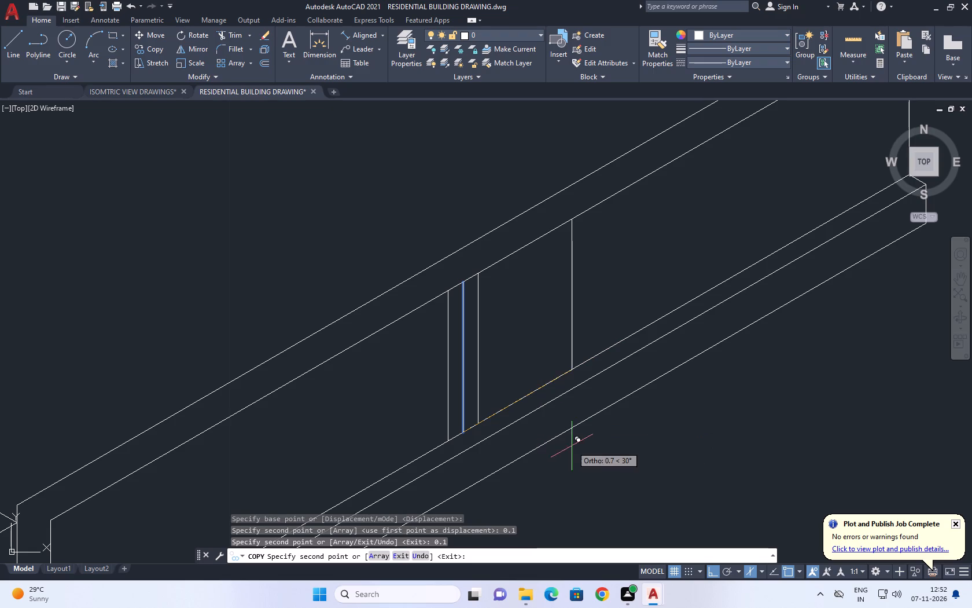
pyautogui.press('space')
# Erase the original middle vertical between its two copies.
pyautogui.click(462, 364)
pyautogui.press('Delete')
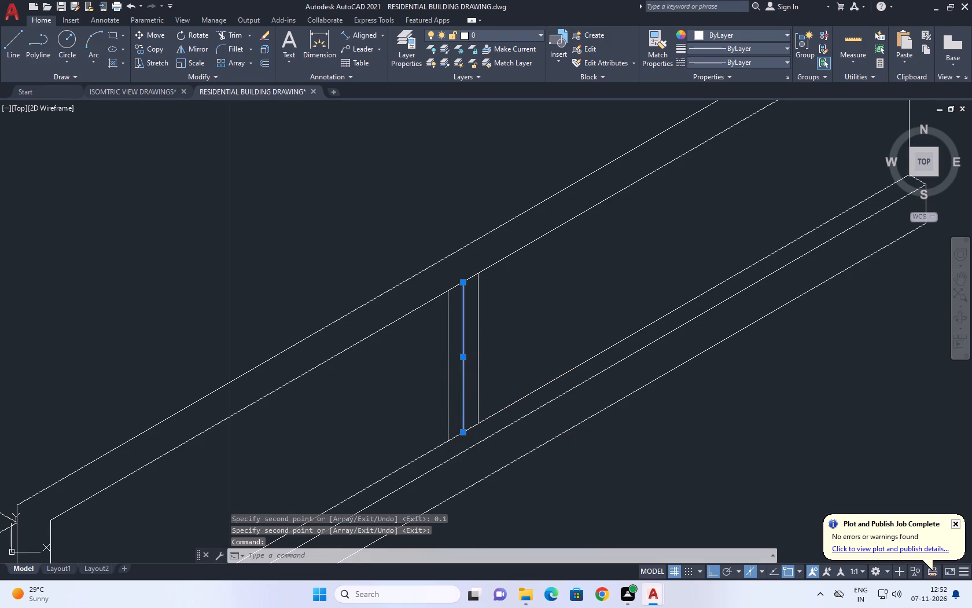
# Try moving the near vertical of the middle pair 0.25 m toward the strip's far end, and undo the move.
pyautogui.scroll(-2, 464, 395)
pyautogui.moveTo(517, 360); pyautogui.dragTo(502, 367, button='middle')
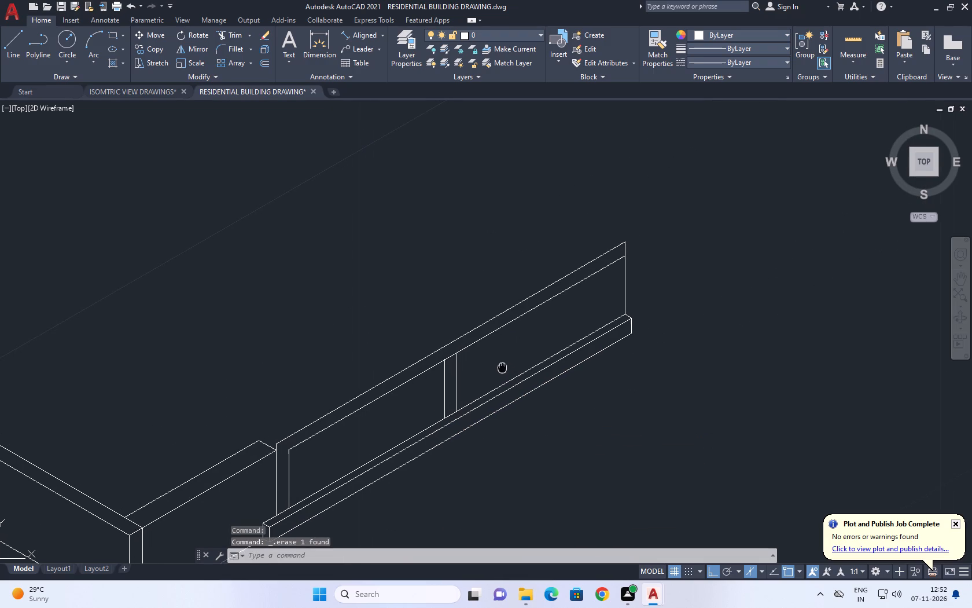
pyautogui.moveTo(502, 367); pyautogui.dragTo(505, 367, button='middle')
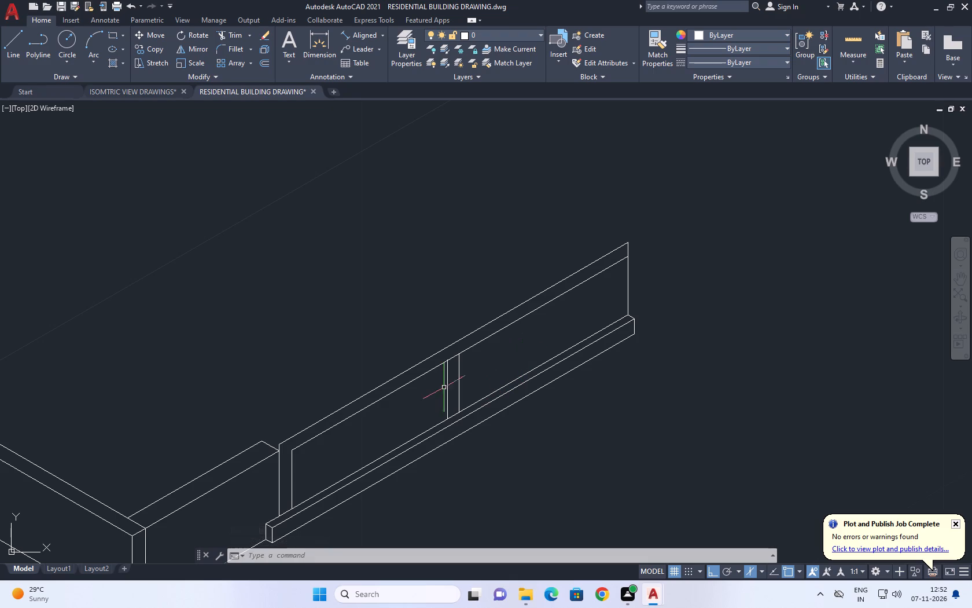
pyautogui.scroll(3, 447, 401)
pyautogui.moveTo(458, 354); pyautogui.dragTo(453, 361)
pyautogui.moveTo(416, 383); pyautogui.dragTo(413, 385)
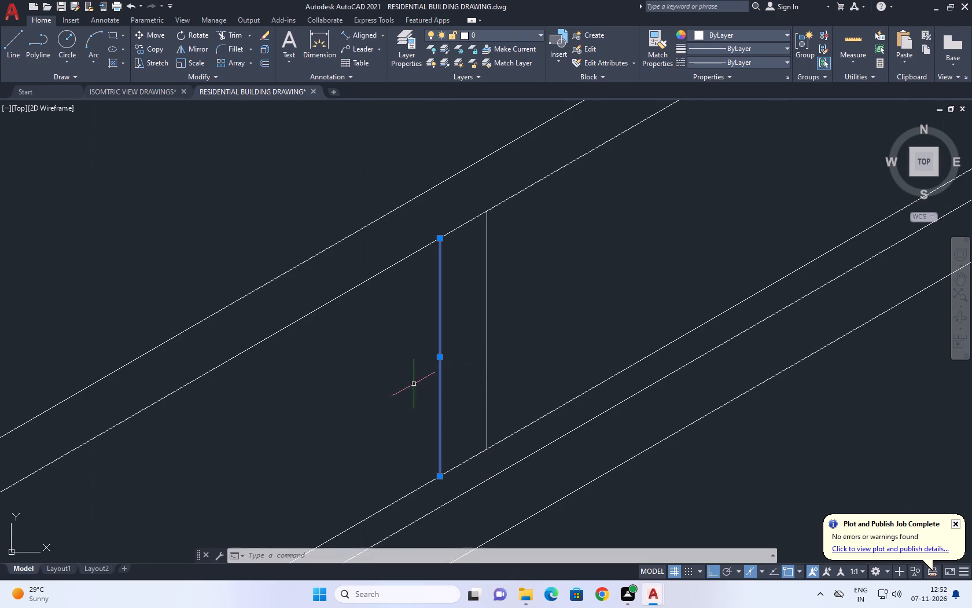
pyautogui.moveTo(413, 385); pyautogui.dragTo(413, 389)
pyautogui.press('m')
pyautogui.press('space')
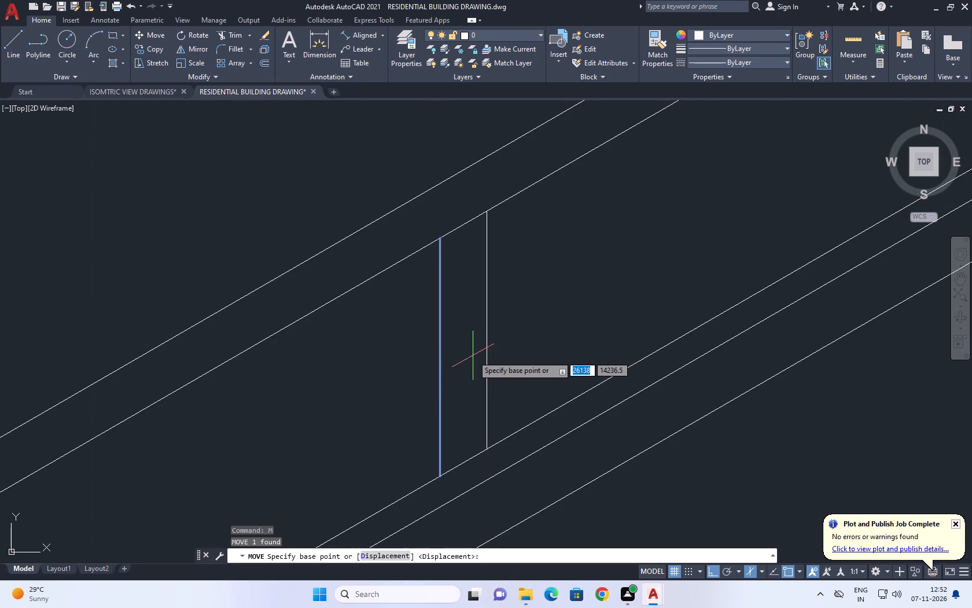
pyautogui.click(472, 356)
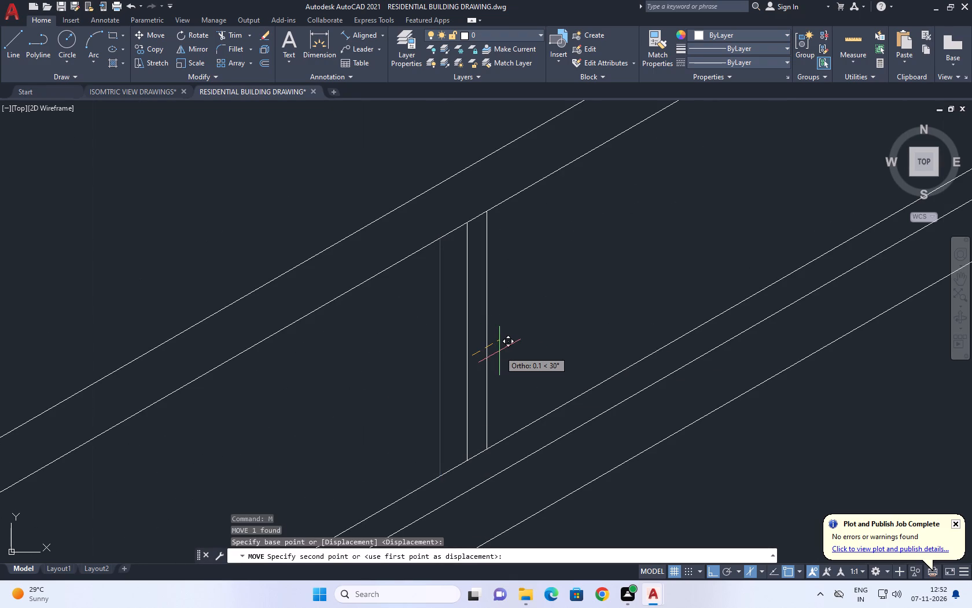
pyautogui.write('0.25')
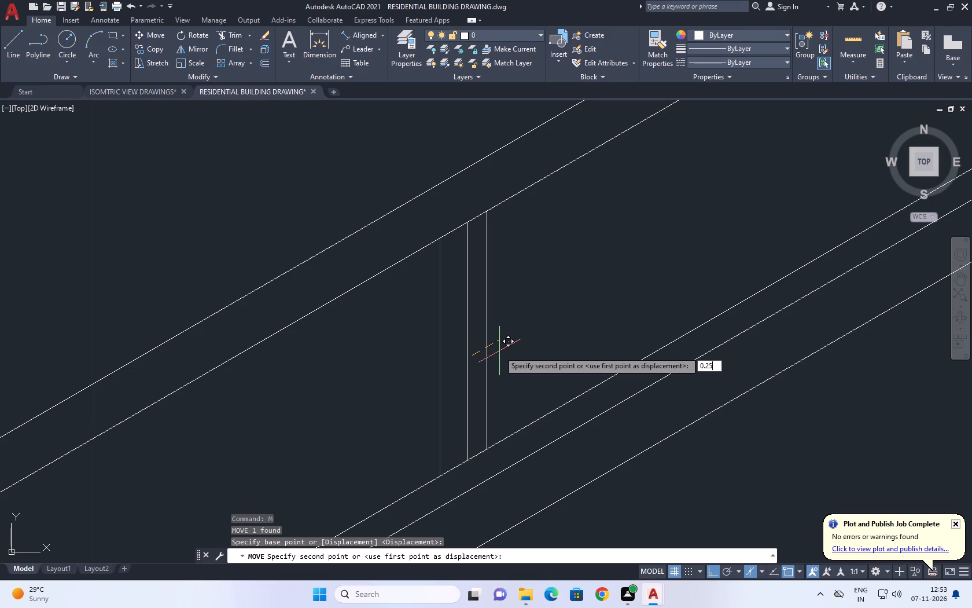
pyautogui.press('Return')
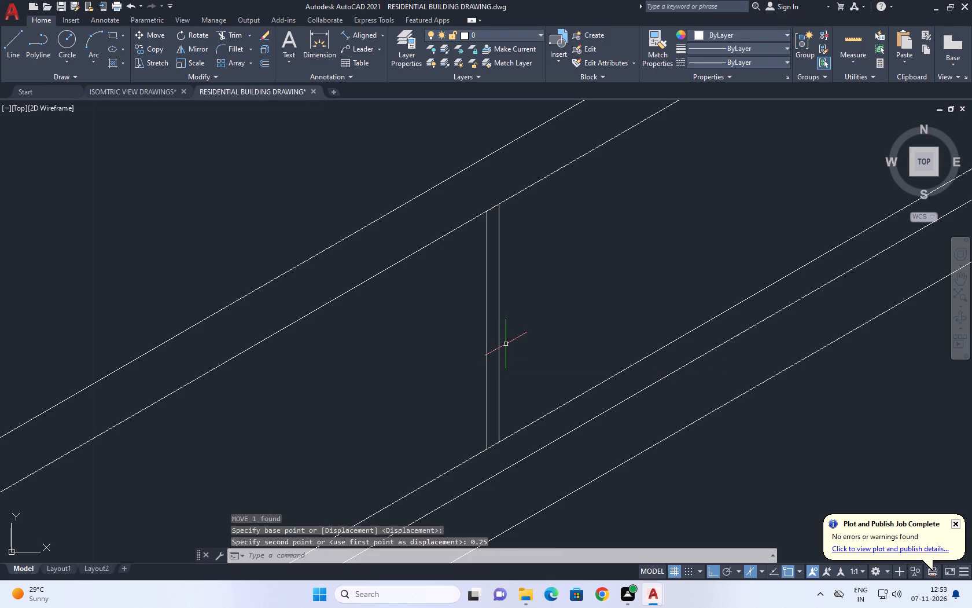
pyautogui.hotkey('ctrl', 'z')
# Move the near vertical of the middle pair 0.025 m inward, toward the strip's far end.
pyautogui.click(454, 361)
pyautogui.click(407, 394)
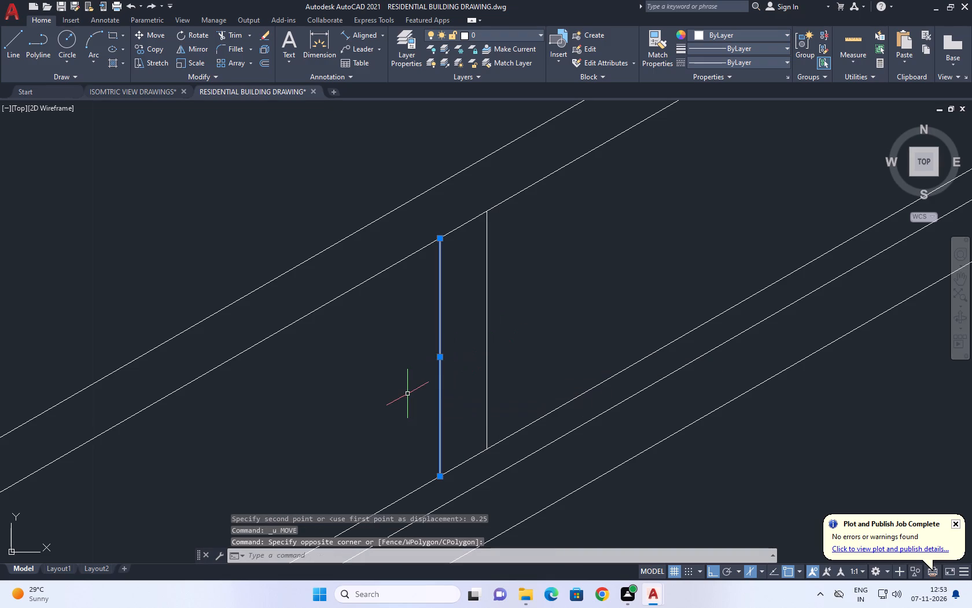
pyautogui.press('m')
pyautogui.press('space')
pyautogui.scroll(2, 470, 401)
pyautogui.click(467, 397)
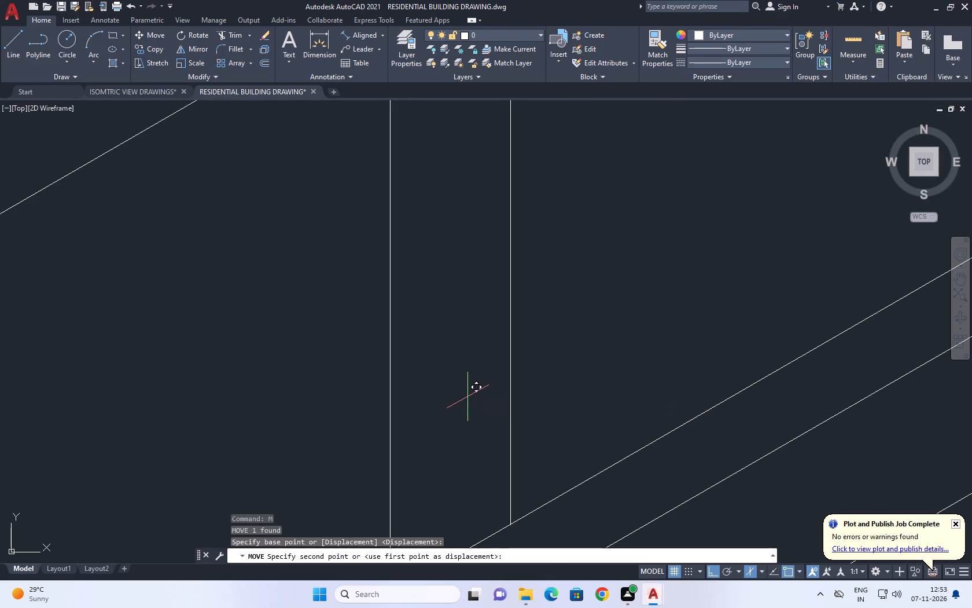
pyautogui.write('0.025')
pyautogui.press('Return')
# Move the far vertical of the middle pair 0.025 m inward, toward the near vertical.
pyautogui.moveTo(551, 347); pyautogui.dragTo(526, 357)
pyautogui.click(422, 408)
pyautogui.moveTo(590, 385); pyautogui.dragTo(614, 343, button='middle')
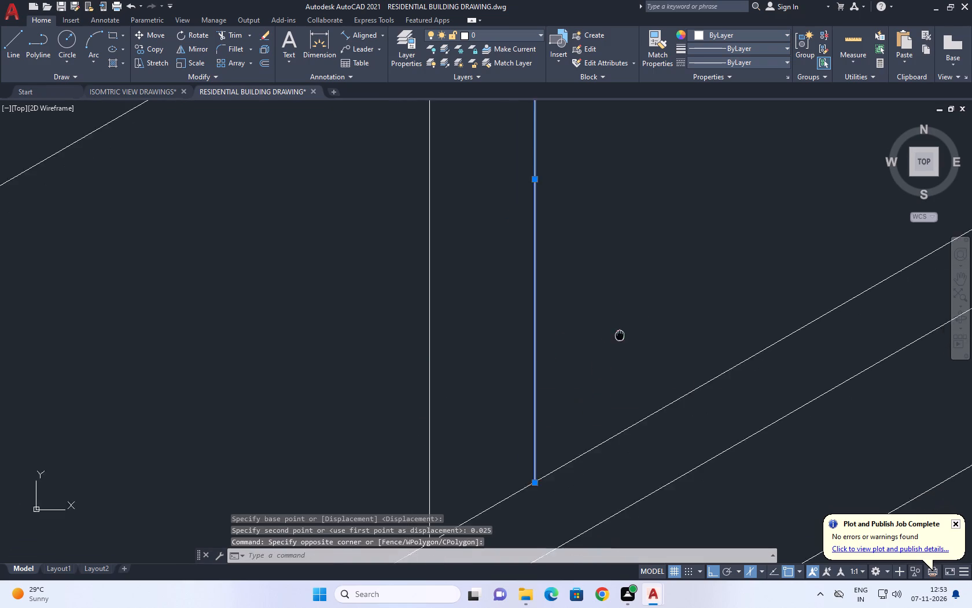
pyautogui.scroll(-1, 623, 329)
pyautogui.write('M')
pyautogui.press('space')
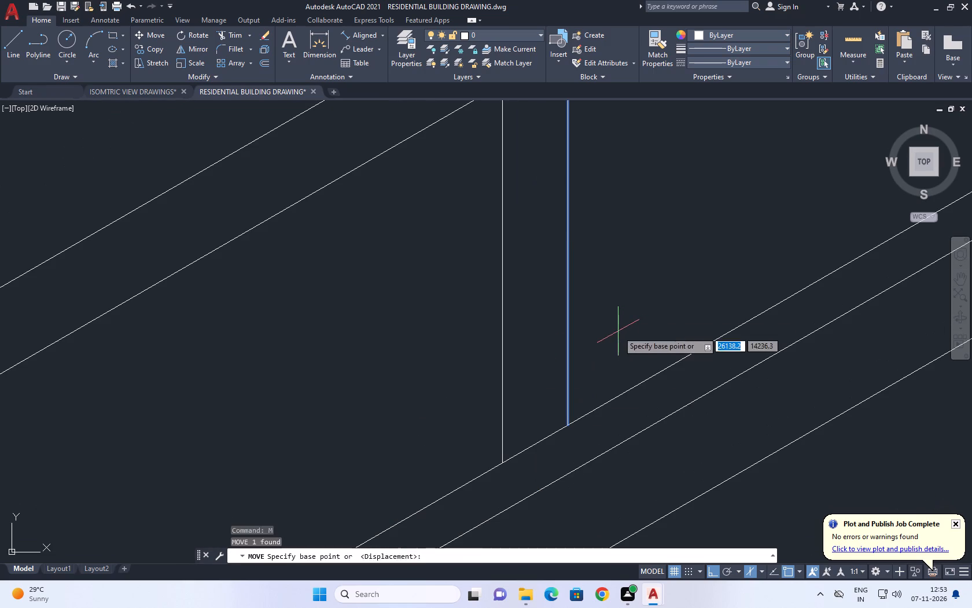
pyautogui.click(654, 269)
pyautogui.write('0.025')
pyautogui.press('Return')
pyautogui.scroll(-1, 646, 293)
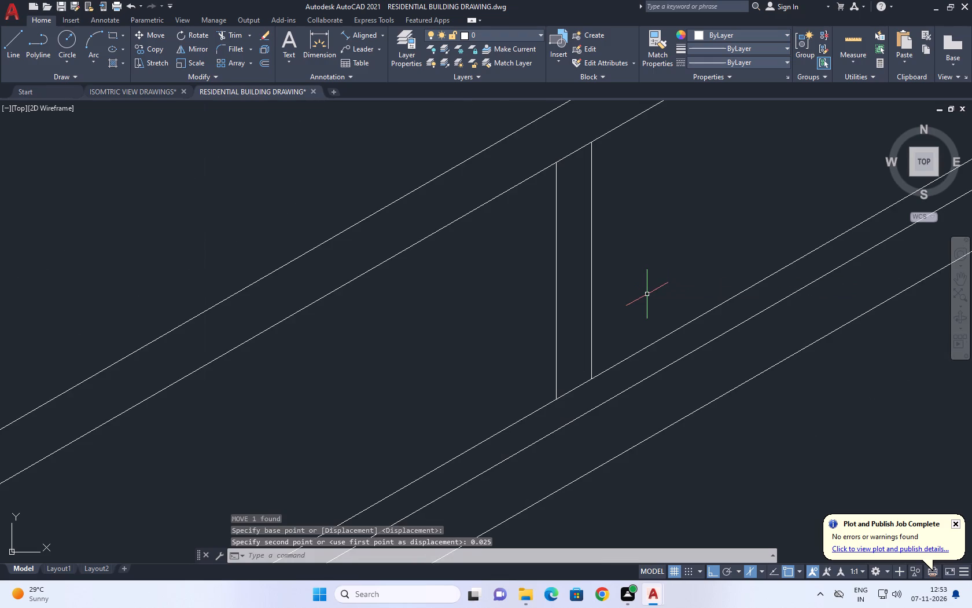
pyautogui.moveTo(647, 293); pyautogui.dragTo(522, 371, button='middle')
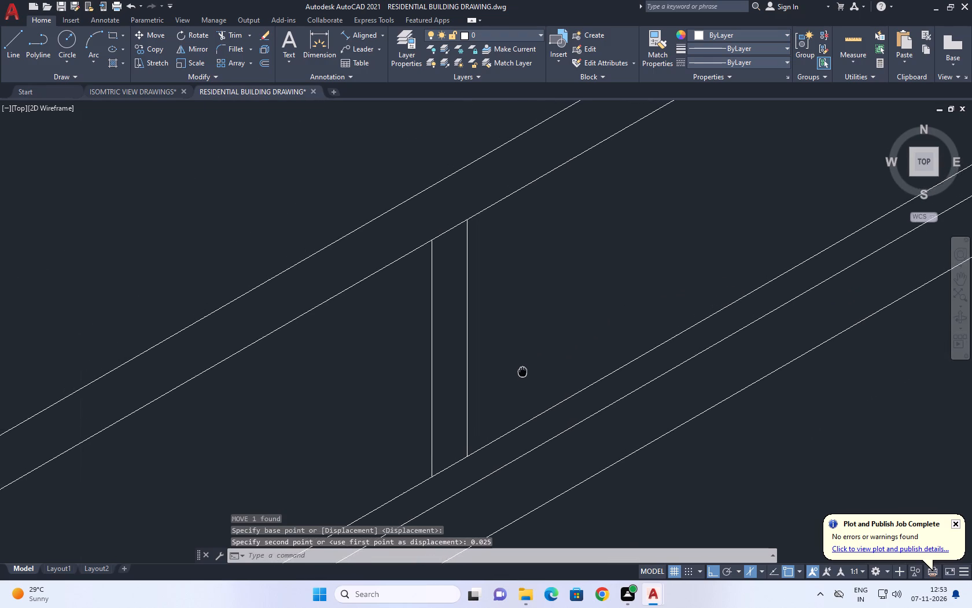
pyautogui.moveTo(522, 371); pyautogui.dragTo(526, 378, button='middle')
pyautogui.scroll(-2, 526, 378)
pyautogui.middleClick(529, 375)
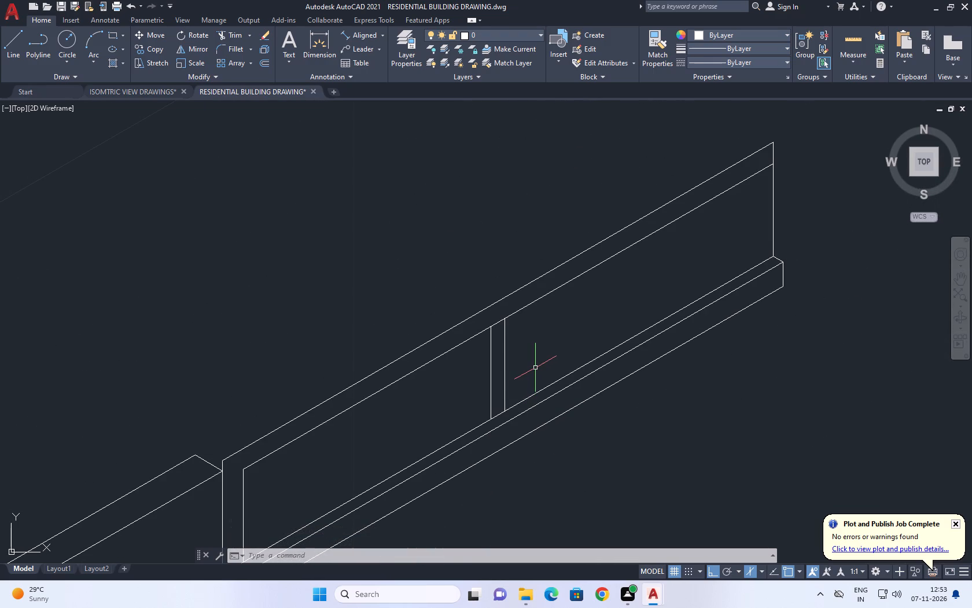
# Trim the frame's inner top line and the strip's back top edge between the two middle verticals.
pyautogui.moveTo(505, 445); pyautogui.dragTo(525, 431, button='middle')
pyautogui.write('TR')
pyautogui.press('space')
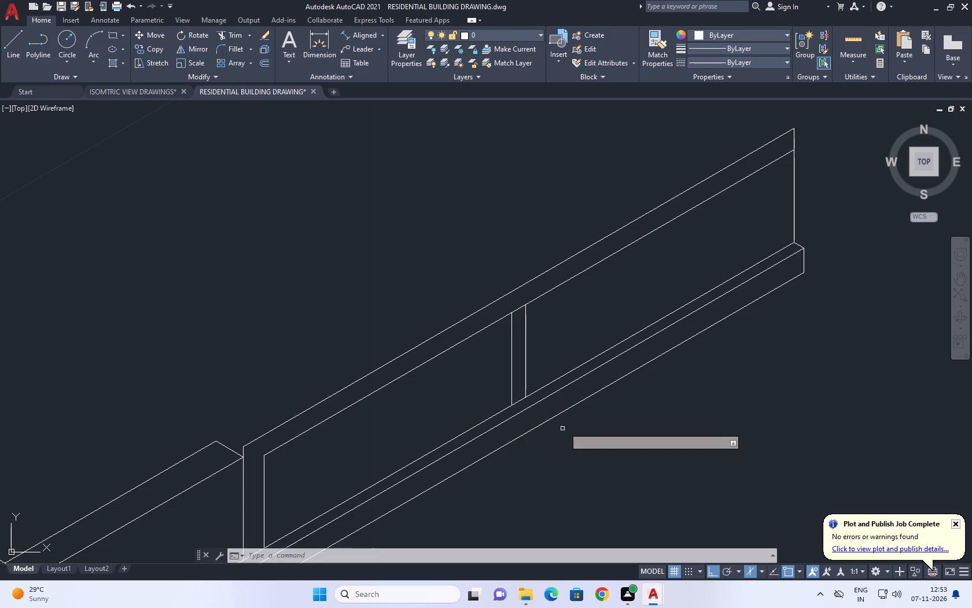
pyautogui.click(524, 399)
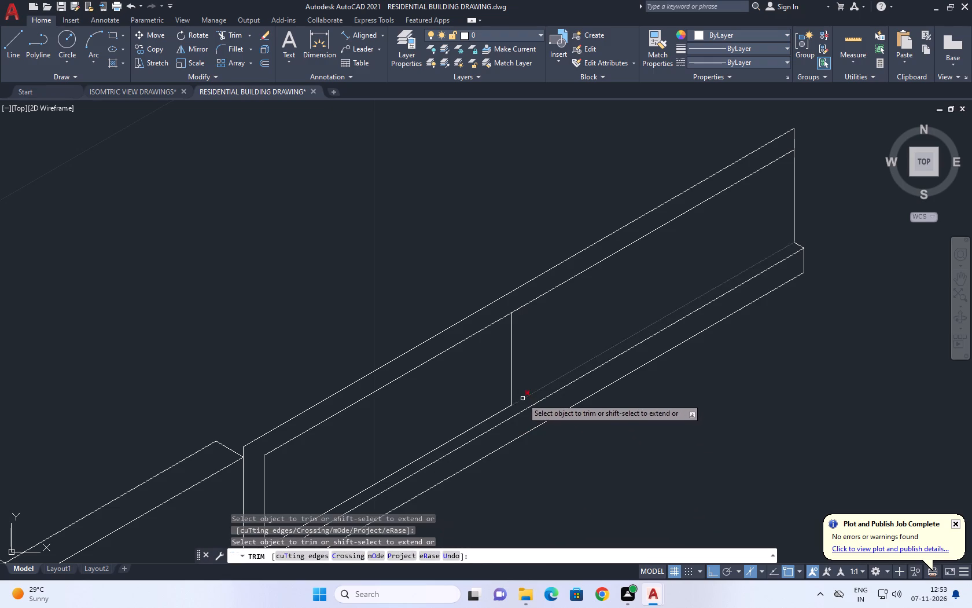
pyautogui.hotkey('ctrl', 'z')
pyautogui.scroll(1, 521, 397)
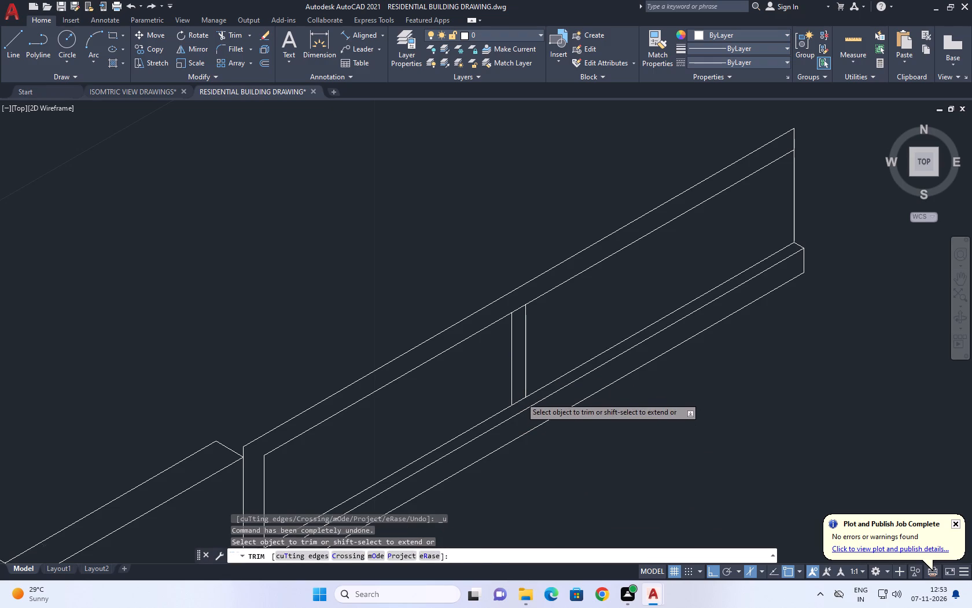
pyautogui.scroll(1, 521, 397)
pyautogui.click(520, 409)
pyautogui.click(515, 170)
pyautogui.click(514, 195)
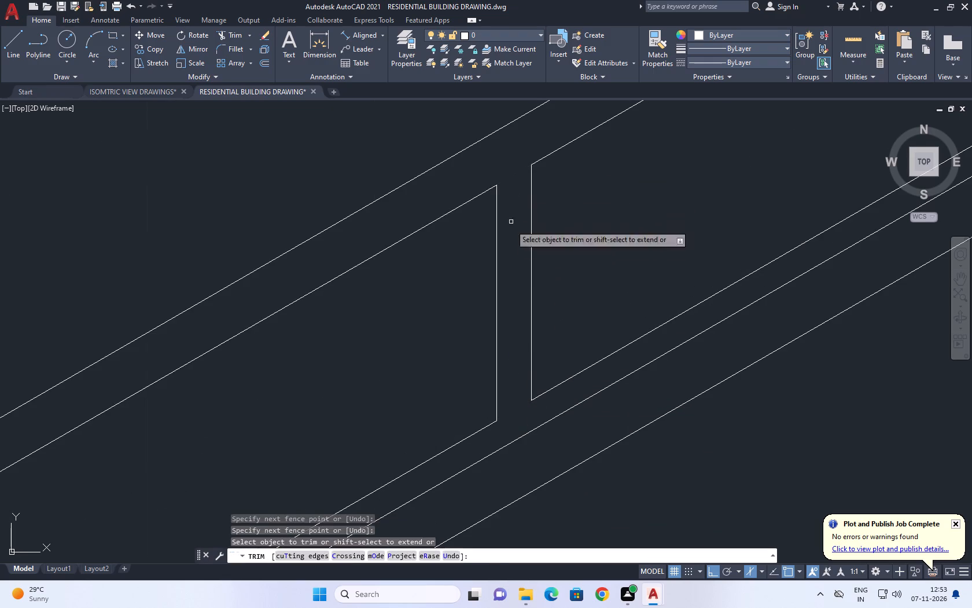
pyautogui.scroll(-4, 510, 273)
pyautogui.press('Escape')
pyautogui.moveTo(542, 297); pyautogui.dragTo(554, 337, button='middle')
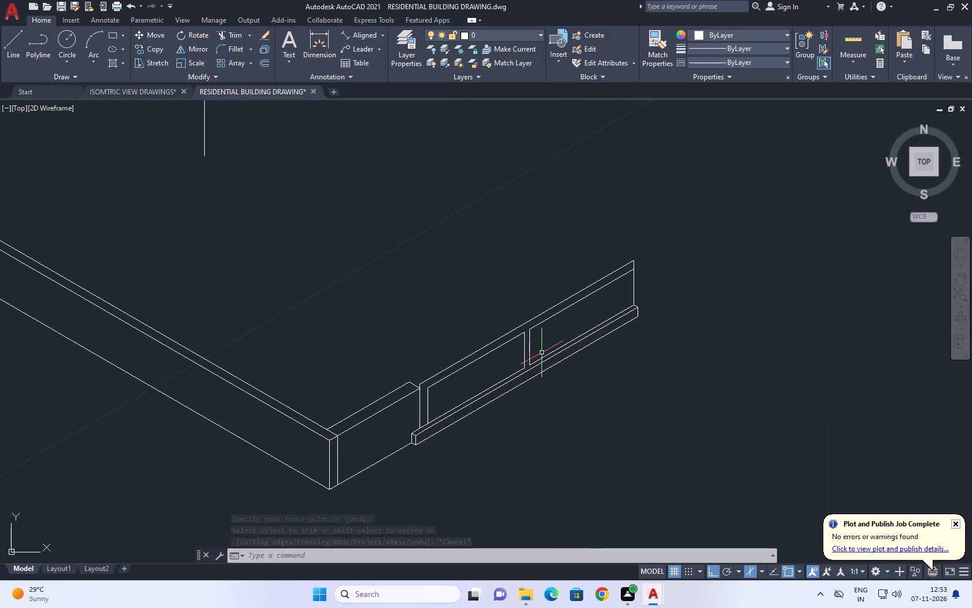
# Copy the panel's far-end vertical 0.226 m inward, toward the middle post.
pyautogui.moveTo(665, 340); pyautogui.dragTo(658, 354, button='middle')
pyautogui.scroll(3, 627, 283)
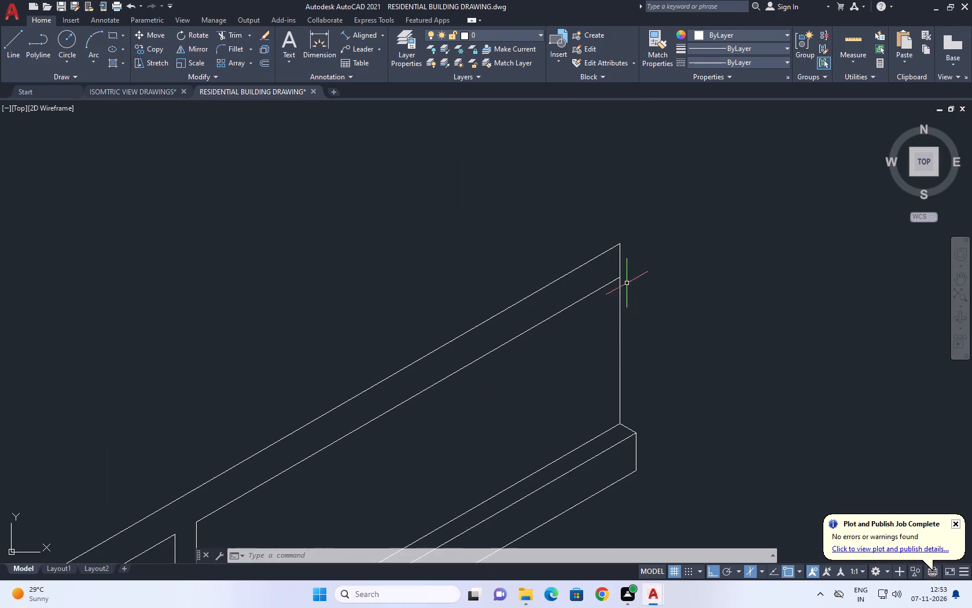
pyautogui.click(627, 317)
pyautogui.moveTo(611, 354); pyautogui.dragTo(603, 368)
pyautogui.press('c')
pyautogui.press('o')
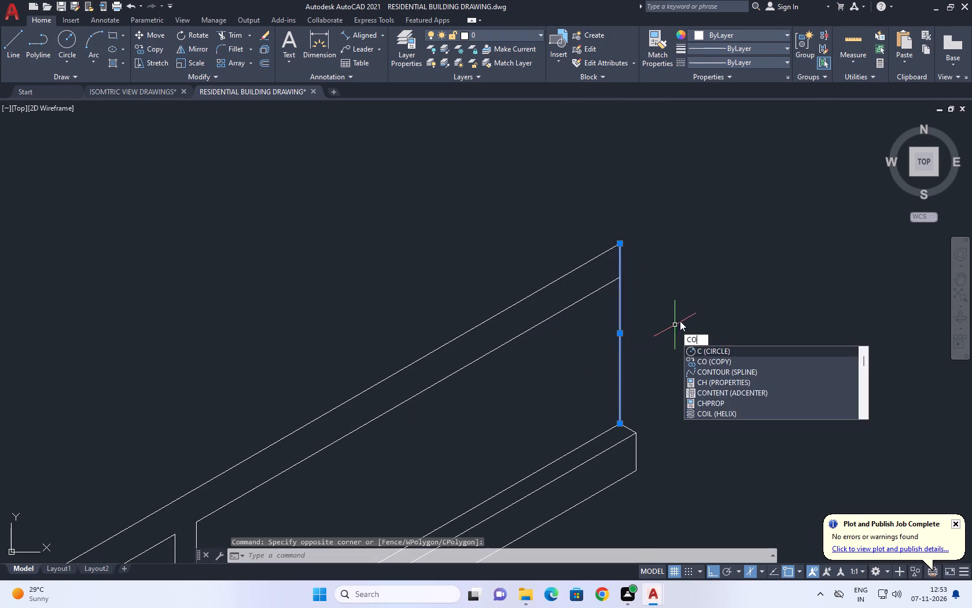
pyautogui.press('space')
pyautogui.click(742, 271)
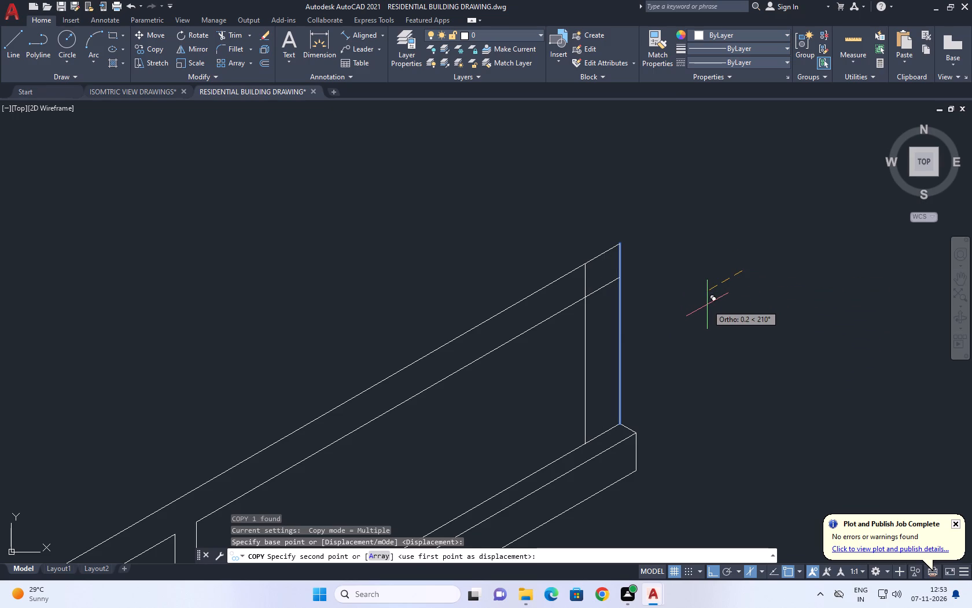
pyautogui.write('0.')
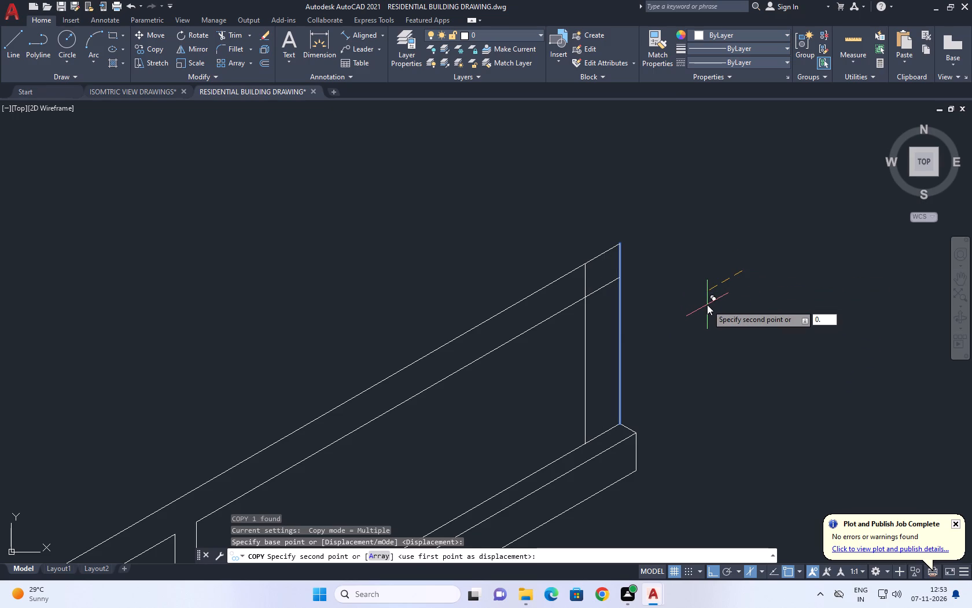
pyautogui.write('26')
pyautogui.press('BackSpace')
pyautogui.write('26')
pyautogui.press('Return')
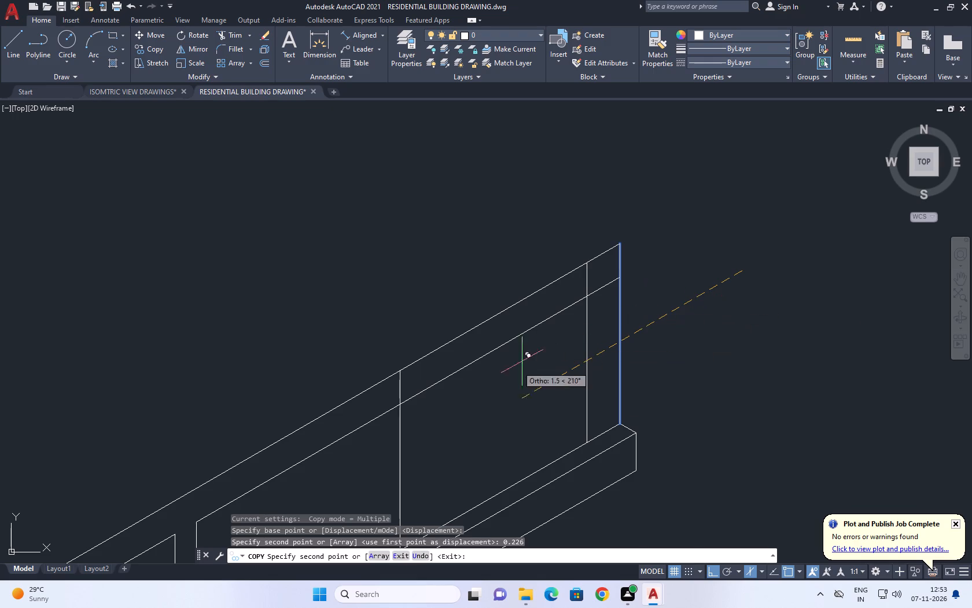
pyautogui.press('Escape')
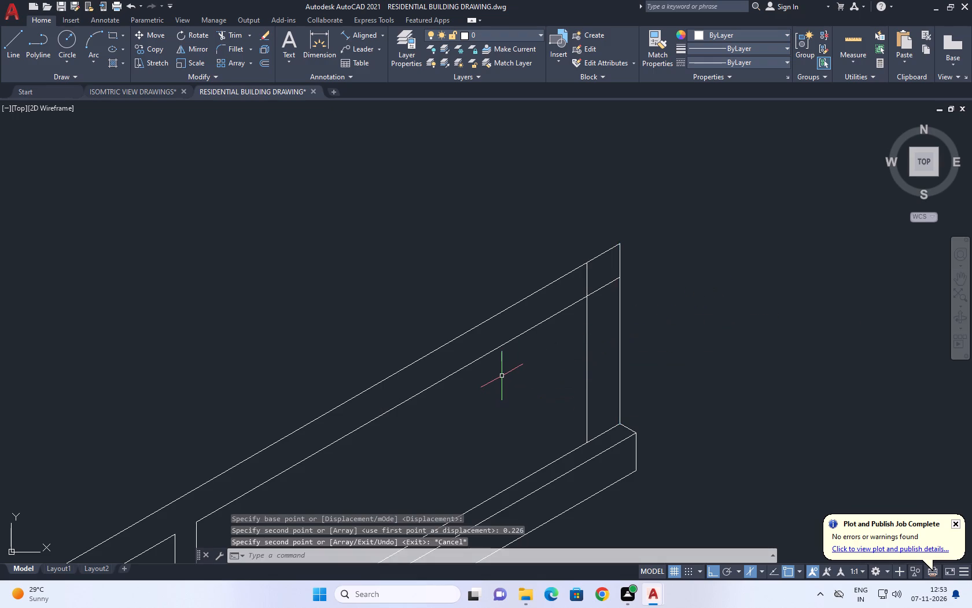
# Trim the copied vertical above the frame's inner top line and that inner line beyond the copy, forming the opening's far upper corner.
pyautogui.write('TR')
pyautogui.press('space')
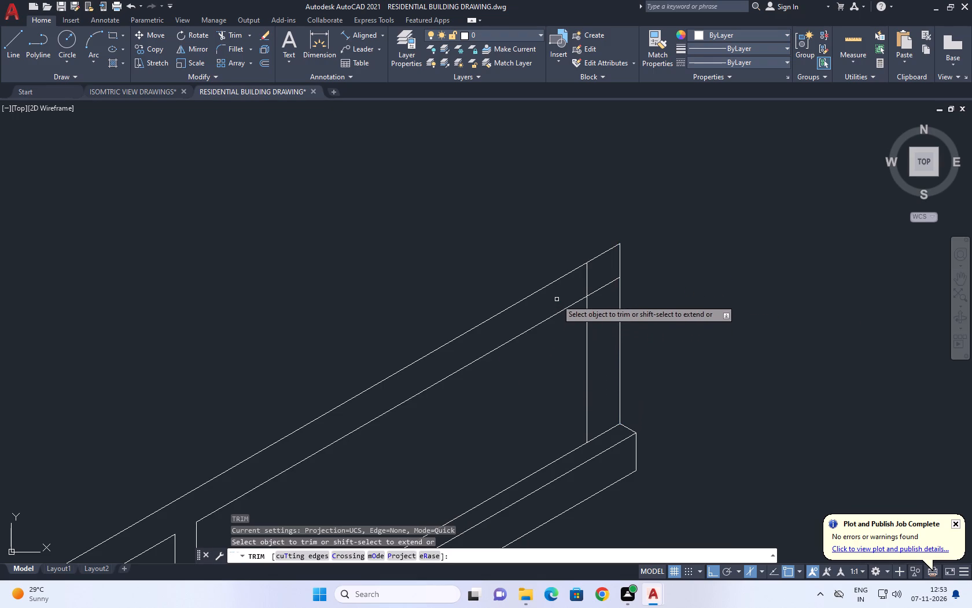
pyautogui.scroll(2, 557, 297)
pyautogui.click(617, 265)
pyautogui.click(577, 273)
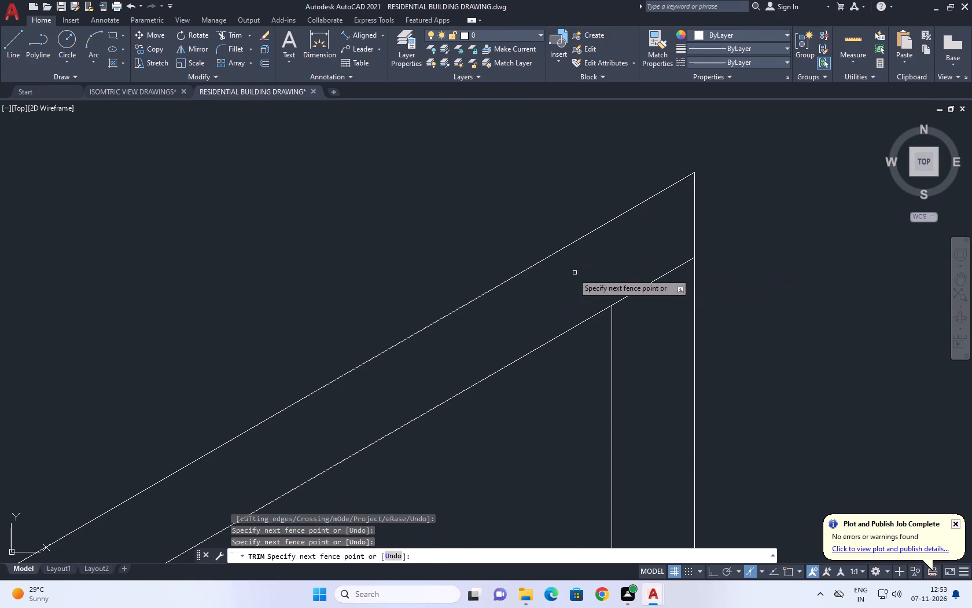
pyautogui.click(657, 272)
pyautogui.moveTo(667, 302); pyautogui.dragTo(668, 311)
pyautogui.rightClick(664, 285)
pyautogui.click(684, 302)
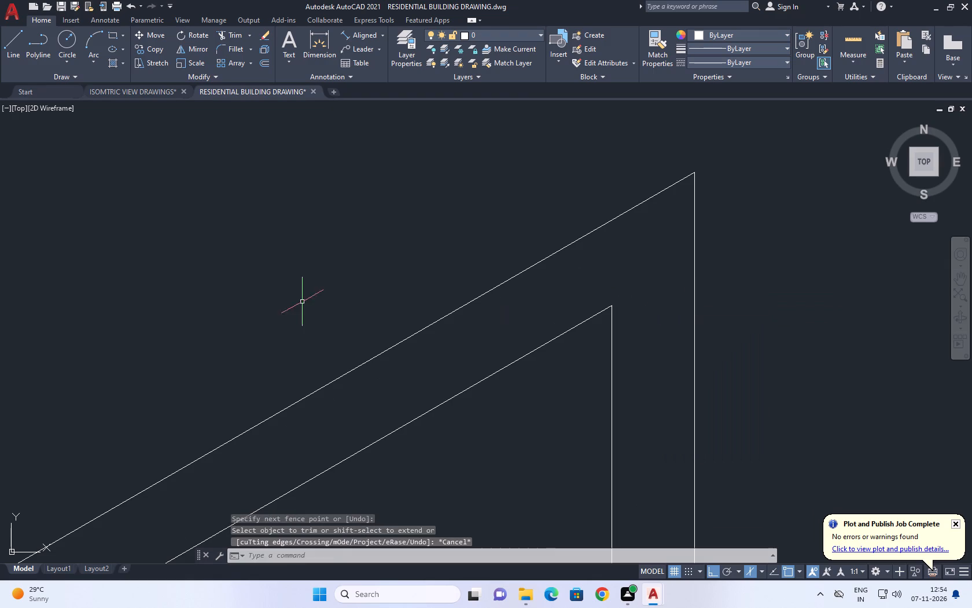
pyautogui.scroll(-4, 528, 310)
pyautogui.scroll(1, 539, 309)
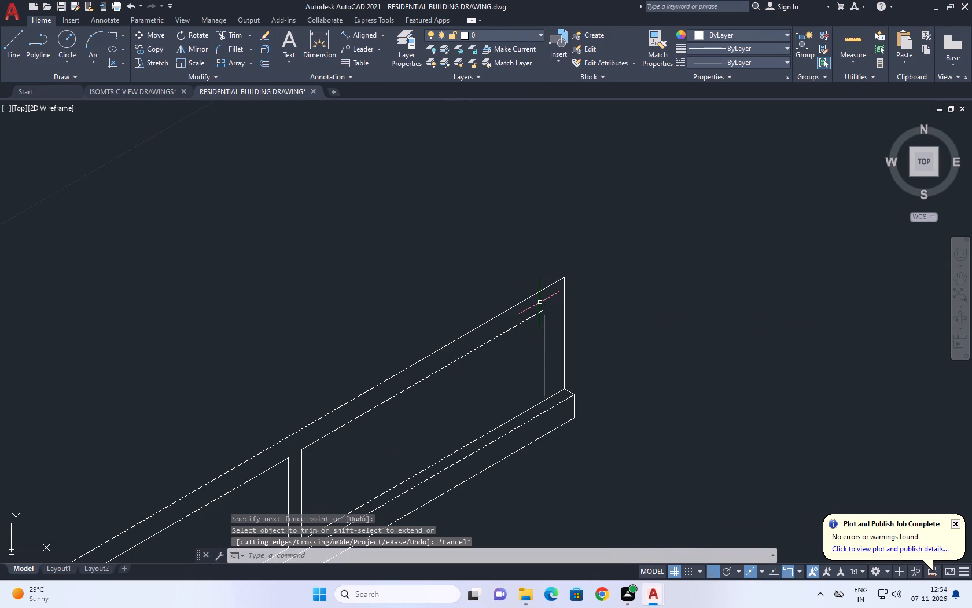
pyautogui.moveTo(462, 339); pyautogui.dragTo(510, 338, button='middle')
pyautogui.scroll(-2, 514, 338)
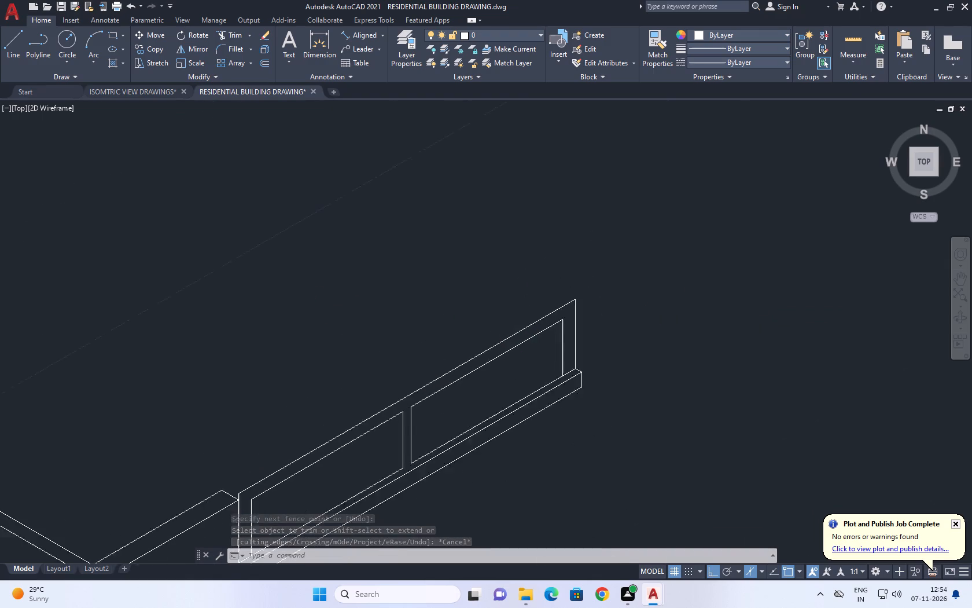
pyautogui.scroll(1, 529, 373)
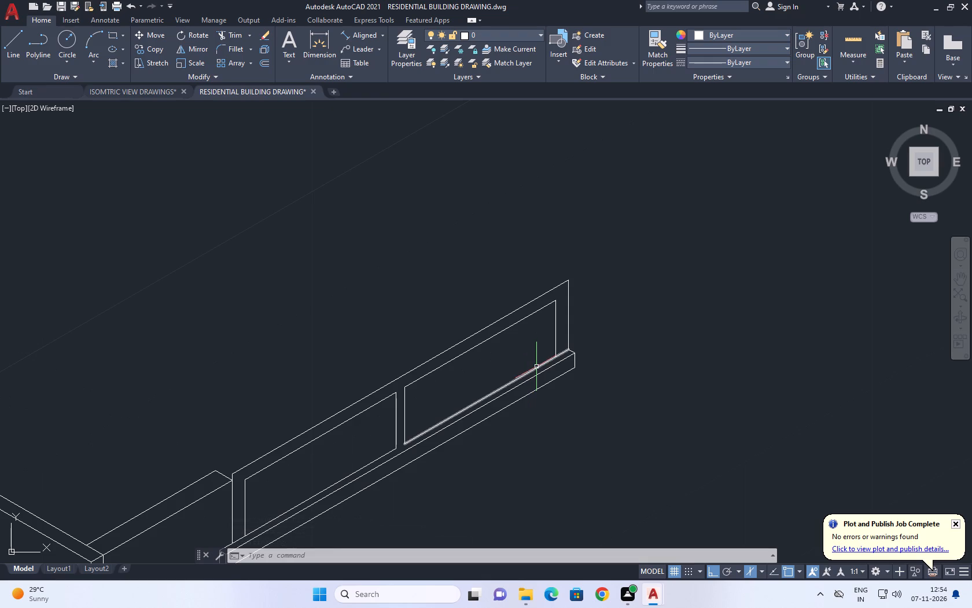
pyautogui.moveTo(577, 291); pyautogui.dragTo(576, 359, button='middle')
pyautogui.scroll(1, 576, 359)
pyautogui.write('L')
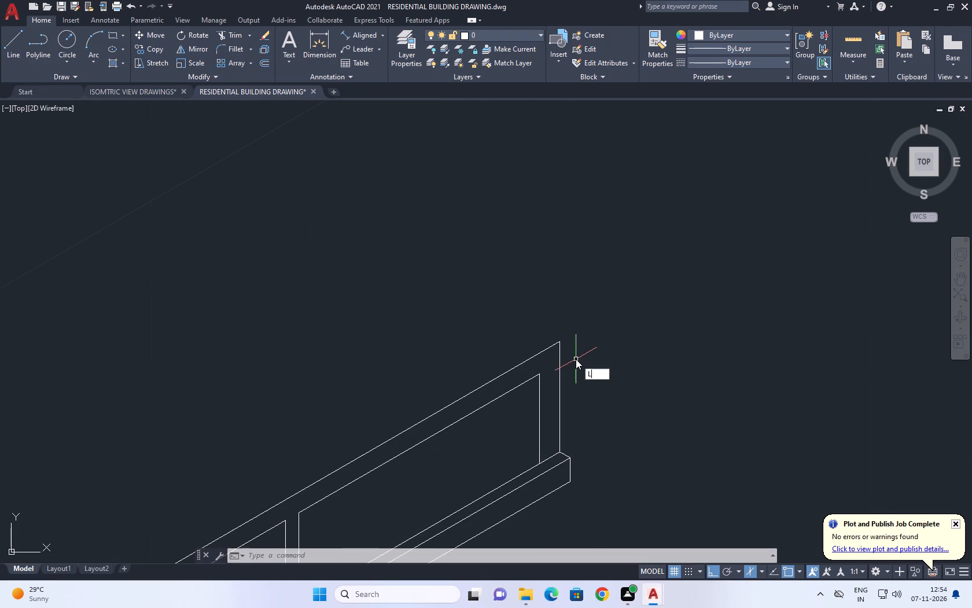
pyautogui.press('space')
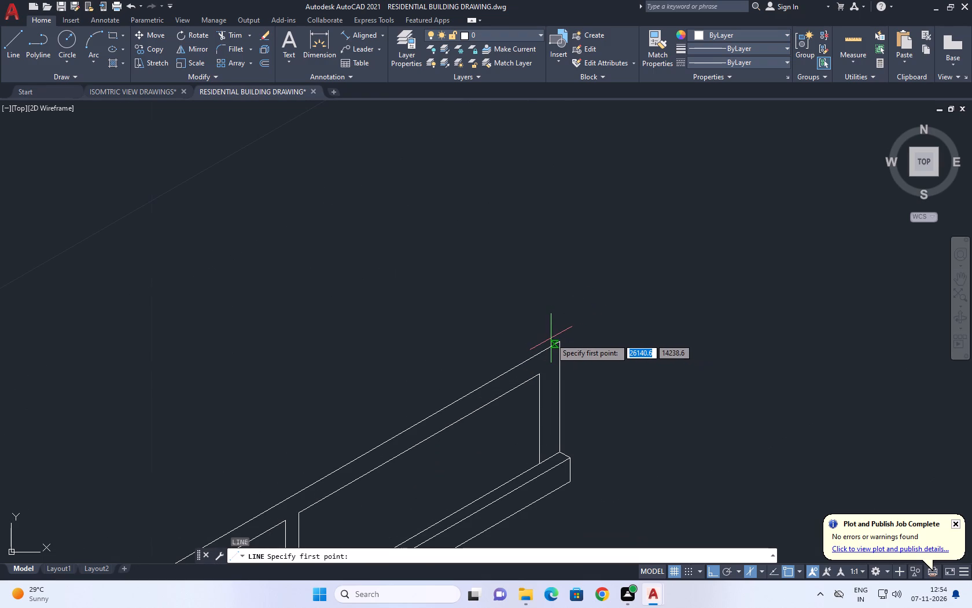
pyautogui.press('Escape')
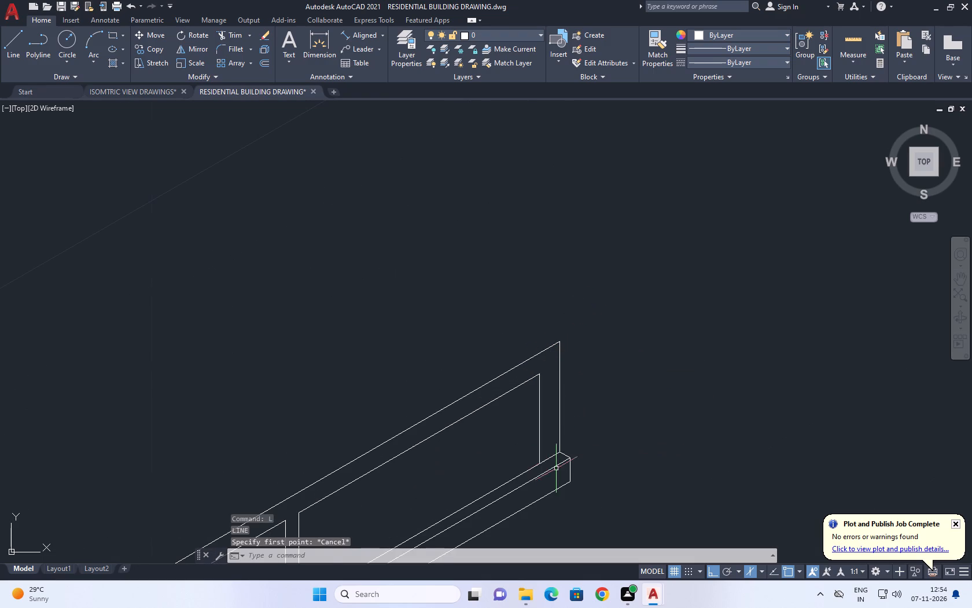
# Extend both far-end verticals of the panel down to the strip's front top edge.
pyautogui.moveTo(563, 472); pyautogui.dragTo(563, 398, button='middle')
pyautogui.write('EX')
pyautogui.press('space')
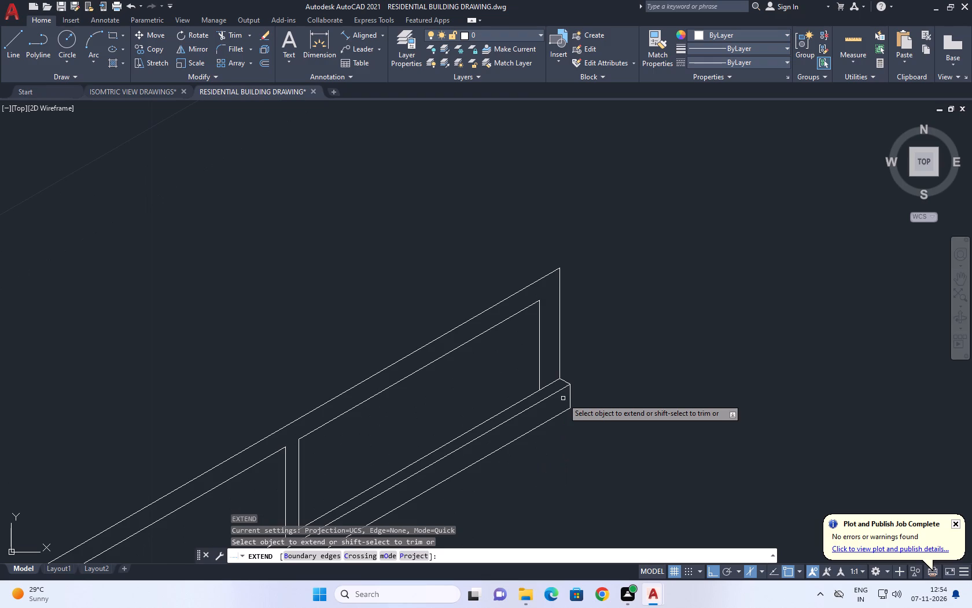
pyautogui.moveTo(502, 384); pyautogui.dragTo(506, 379)
pyautogui.click(606, 327)
pyautogui.press('Escape')
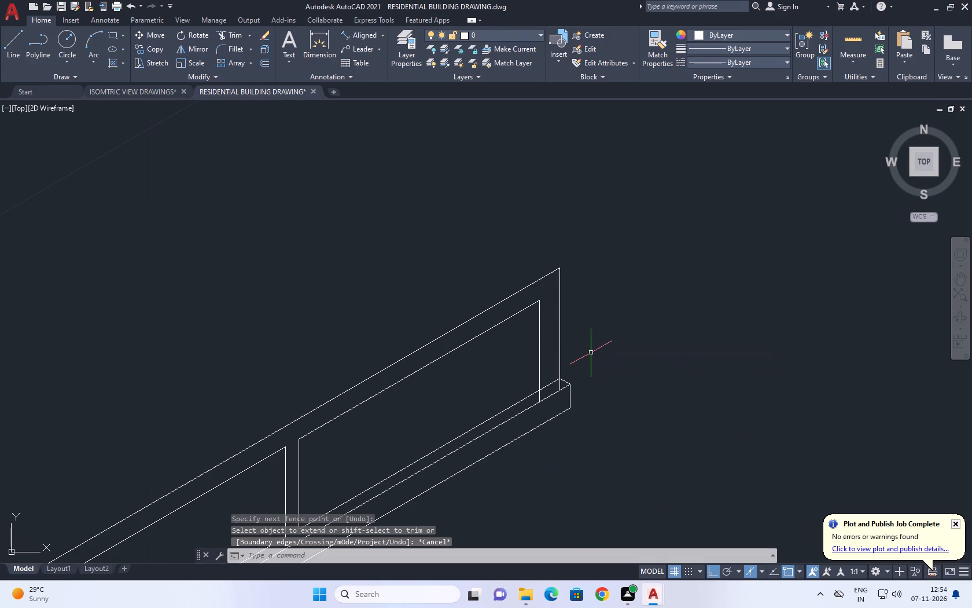
# Trim the strip's back top edge between the far-end verticals and the short end edge beyond the outer vertical.
pyautogui.write('TR')
pyautogui.press('space')
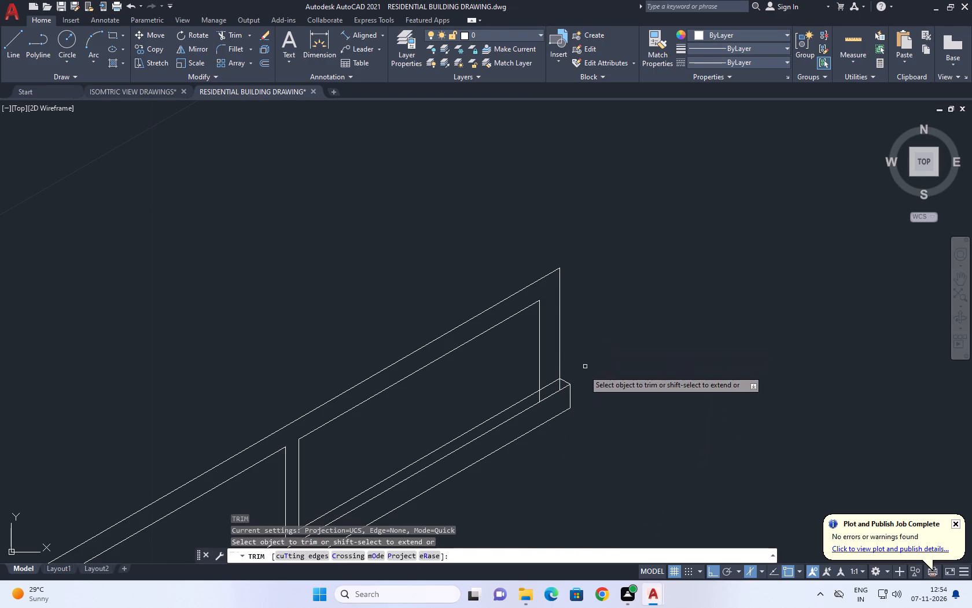
pyautogui.scroll(1, 553, 387)
pyautogui.click(553, 386)
pyautogui.click(553, 356)
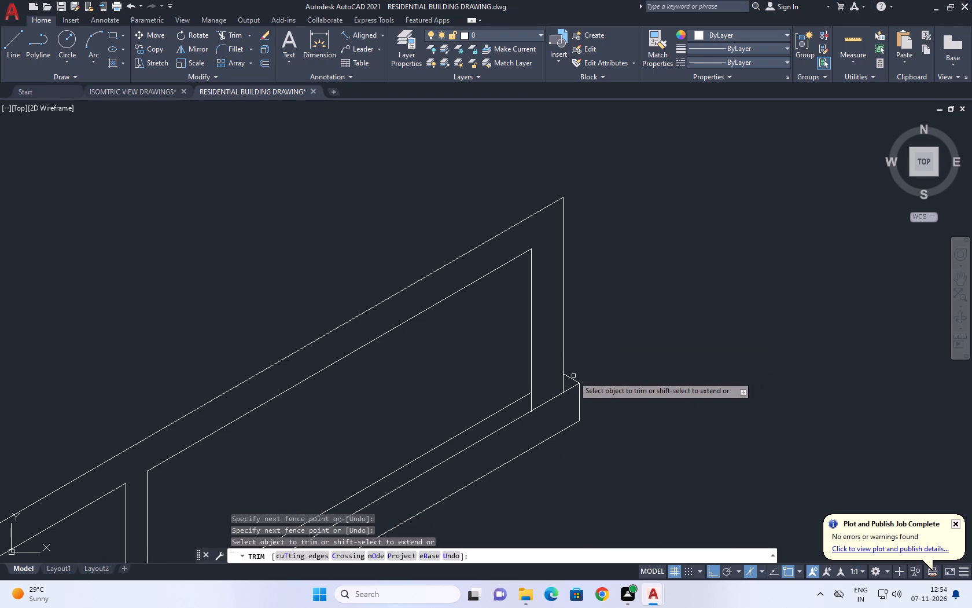
pyautogui.click(573, 376)
pyautogui.click(571, 380)
pyautogui.scroll(-4, 565, 378)
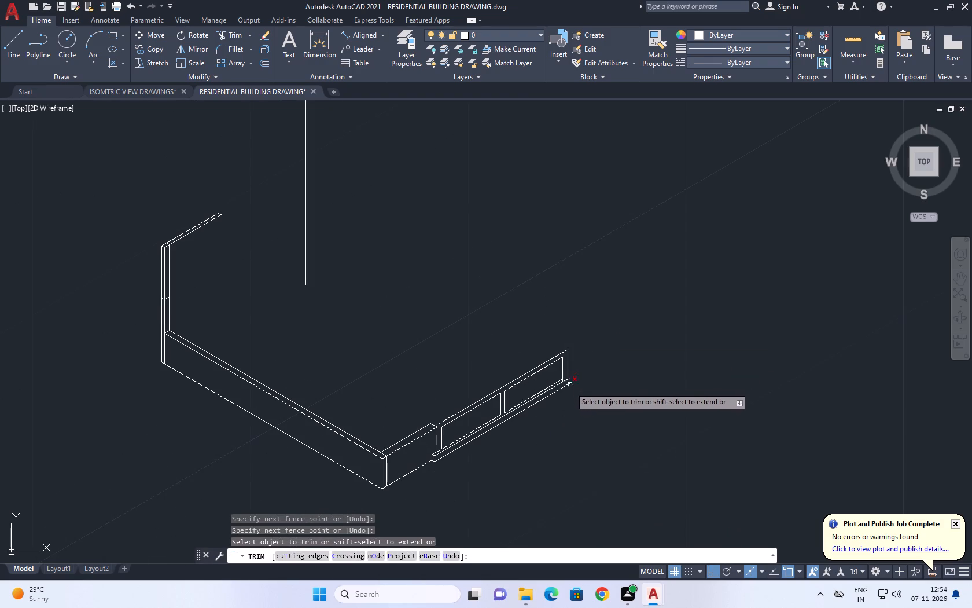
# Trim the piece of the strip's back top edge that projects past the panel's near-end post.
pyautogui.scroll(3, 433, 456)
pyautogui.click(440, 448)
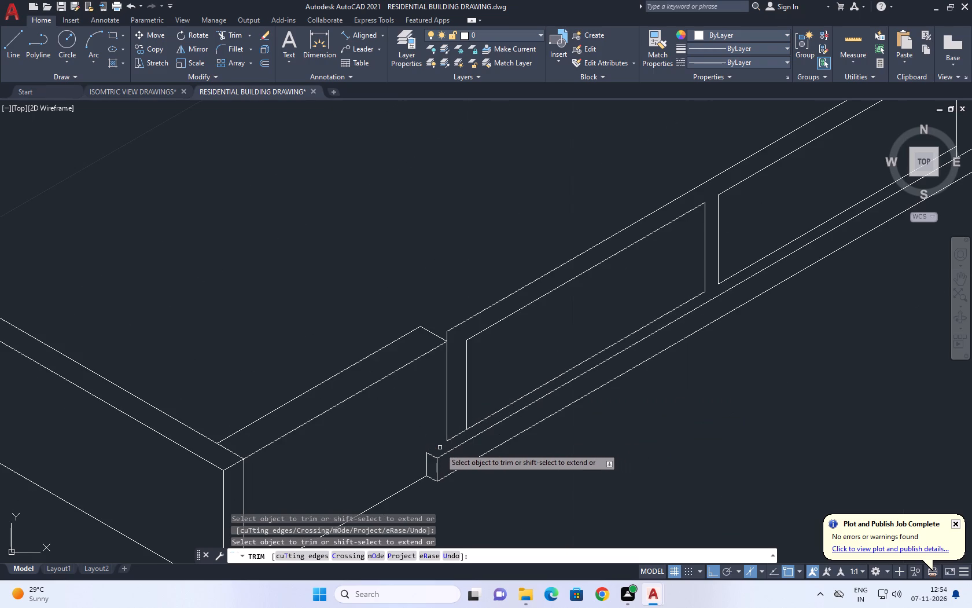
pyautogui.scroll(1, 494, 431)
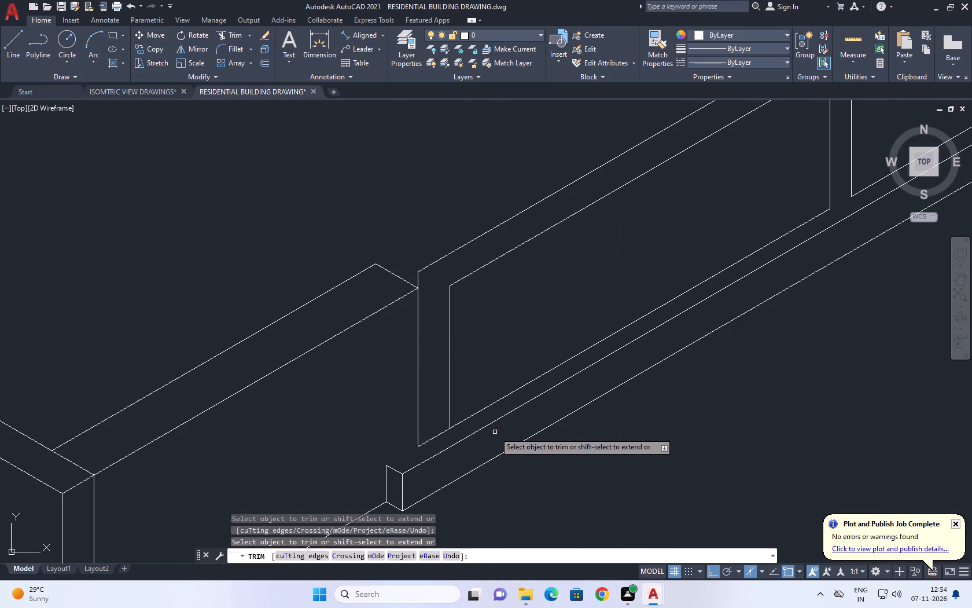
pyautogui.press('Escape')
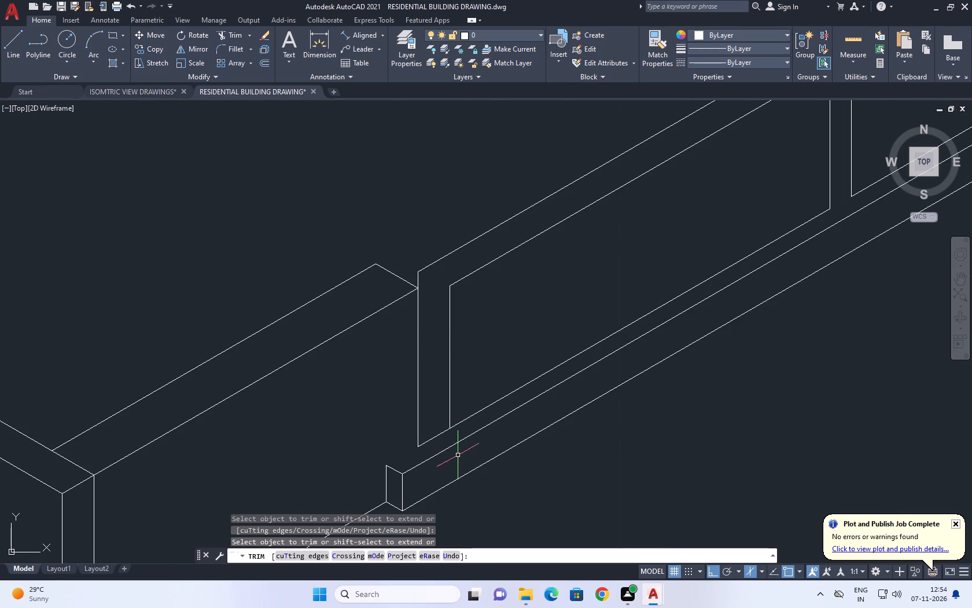
# Extend both near-end verticals of the panel down to the strip's front top edge.
pyautogui.press('e')
pyautogui.press('x')
pyautogui.press('space')
pyautogui.moveTo(500, 338); pyautogui.dragTo(496, 333)
pyautogui.click(389, 425)
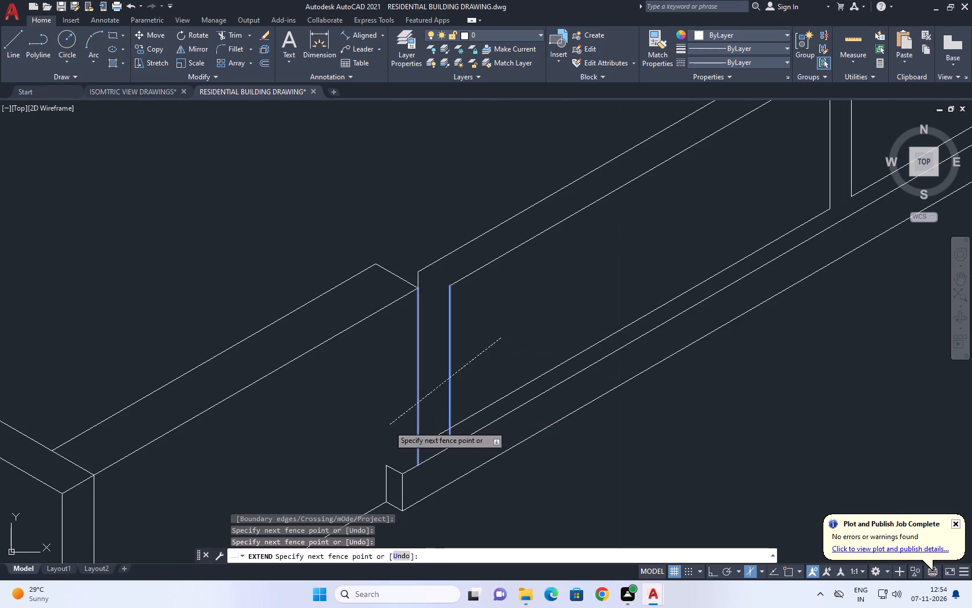
pyautogui.press('Escape')
# Draw a line along the strip's back top edge from the near-end outer vertical to the strip's near back corner.
pyautogui.moveTo(460, 397); pyautogui.dragTo(465, 378, button='middle')
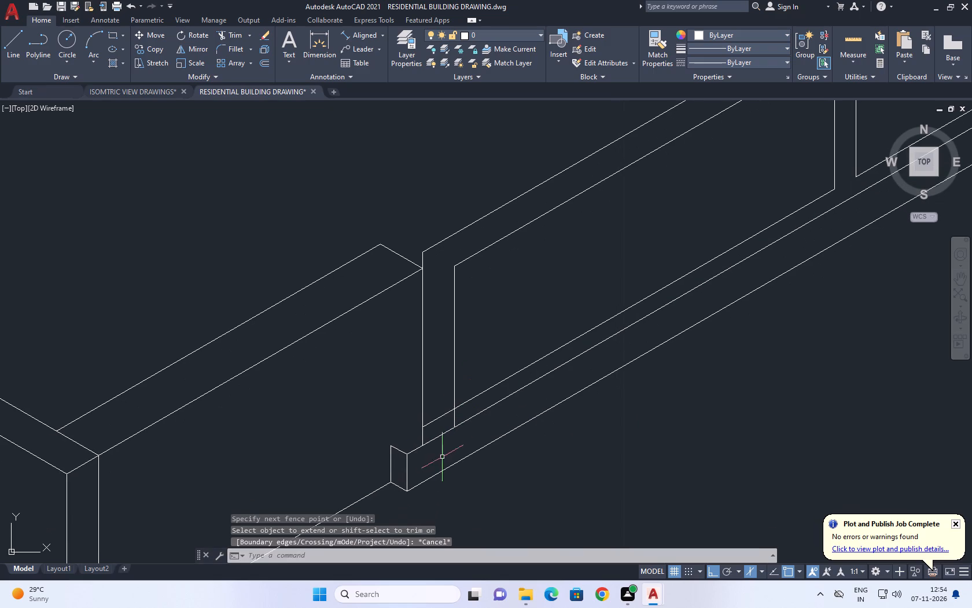
pyautogui.moveTo(398, 462); pyautogui.dragTo(407, 450, button='middle')
pyautogui.write('L')
pyautogui.press('space')
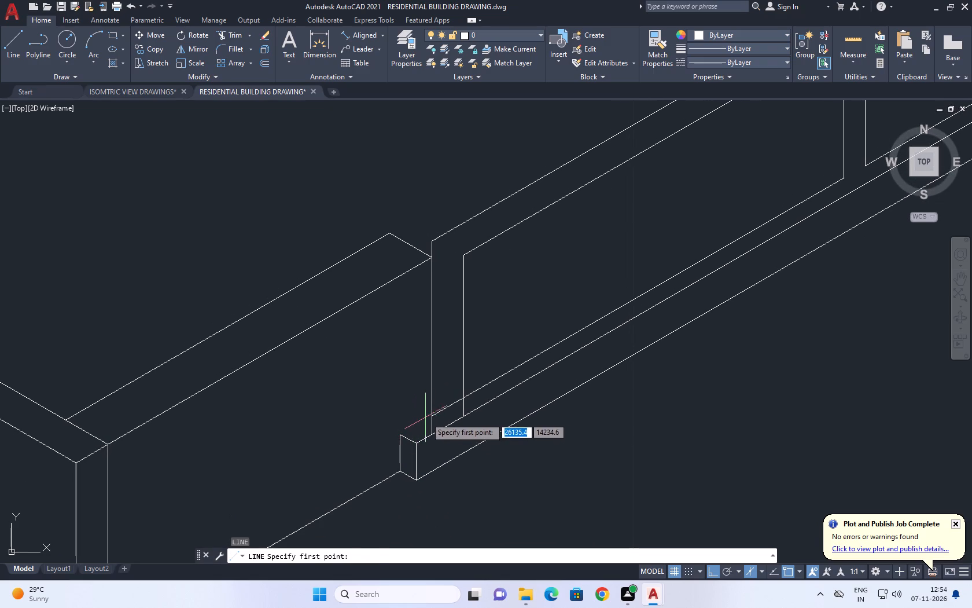
pyautogui.click(430, 417)
pyautogui.click(397, 435)
pyautogui.press('Escape')
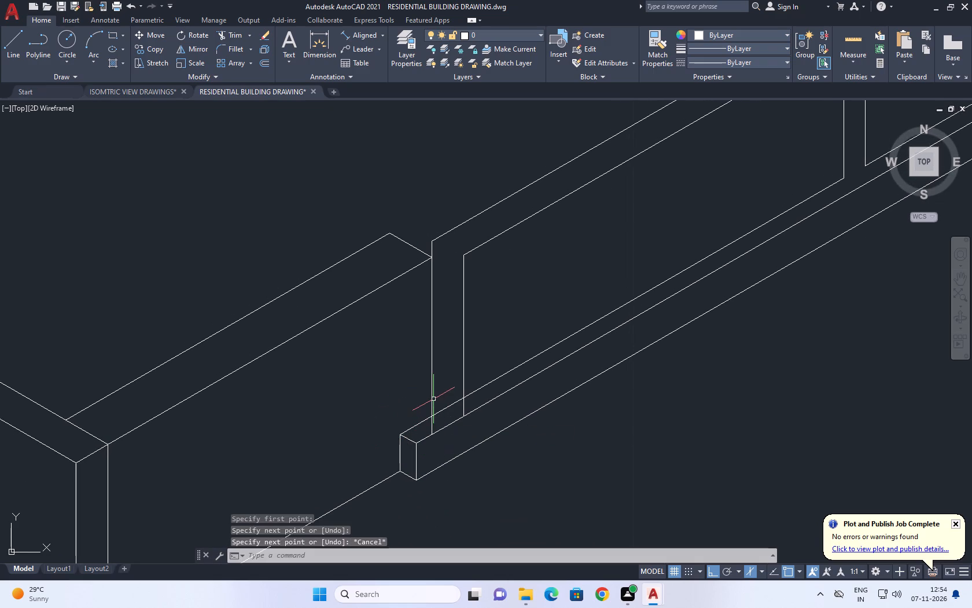
# Trim the strip's back top edge between the two near-end verticals of the panel.
pyautogui.write('TR')
pyautogui.press('space')
pyautogui.click(449, 404)
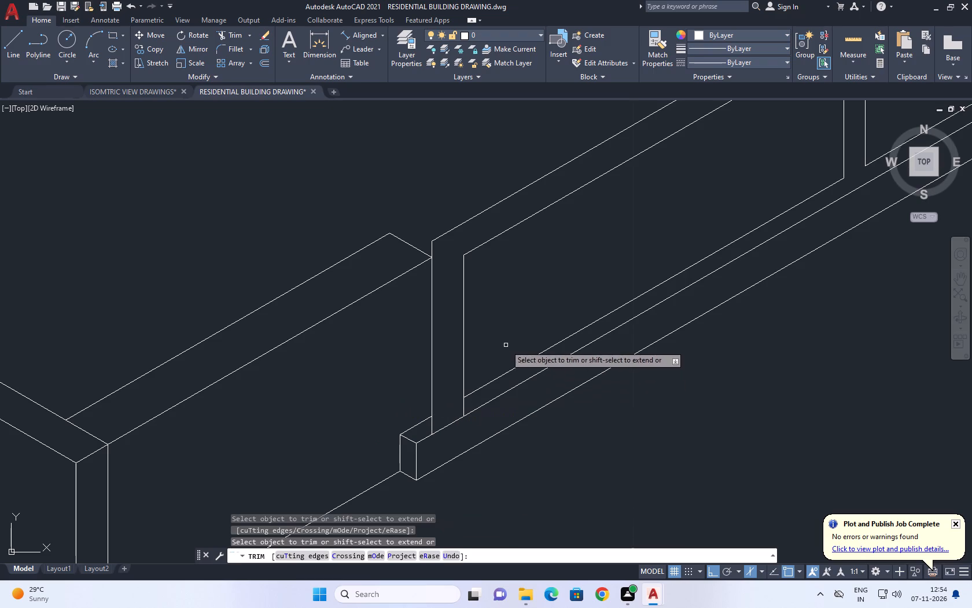
pyautogui.press('Escape')
pyautogui.scroll(-2, 441, 350)
pyautogui.moveTo(550, 306); pyautogui.dragTo(529, 359, button='middle')
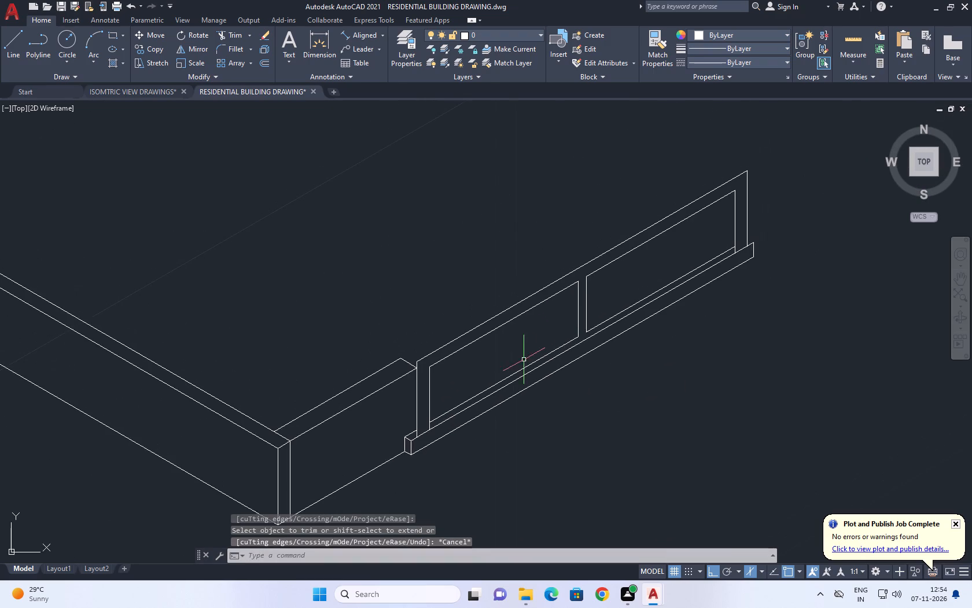
# Measure the length of the low strip's front bottom edge with an aligned dimension.
pyautogui.moveTo(552, 341); pyautogui.dragTo(455, 395, button='middle')
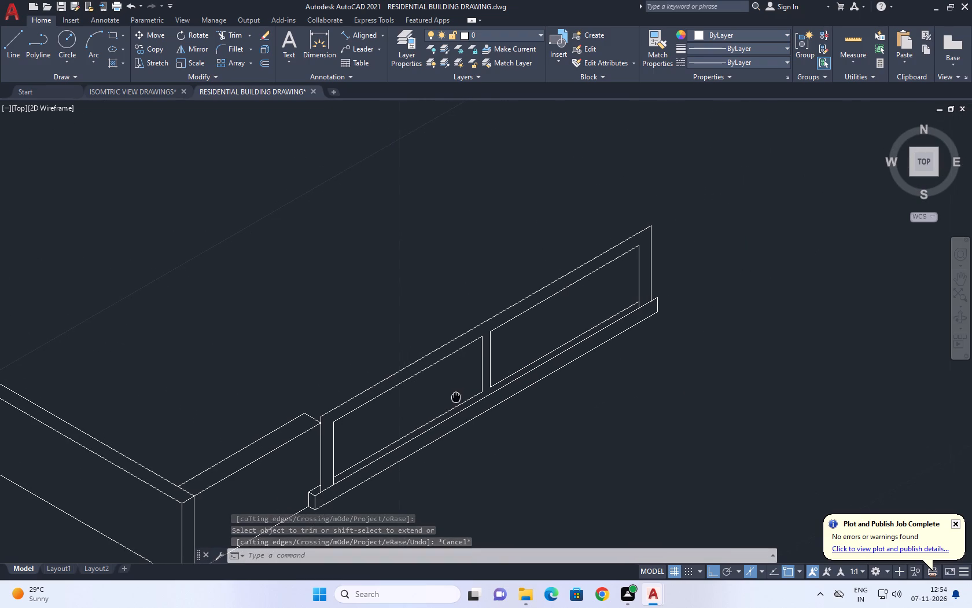
pyautogui.moveTo(455, 395); pyautogui.dragTo(455, 395, button='middle')
pyautogui.moveTo(678, 299); pyautogui.dragTo(586, 364, button='middle')
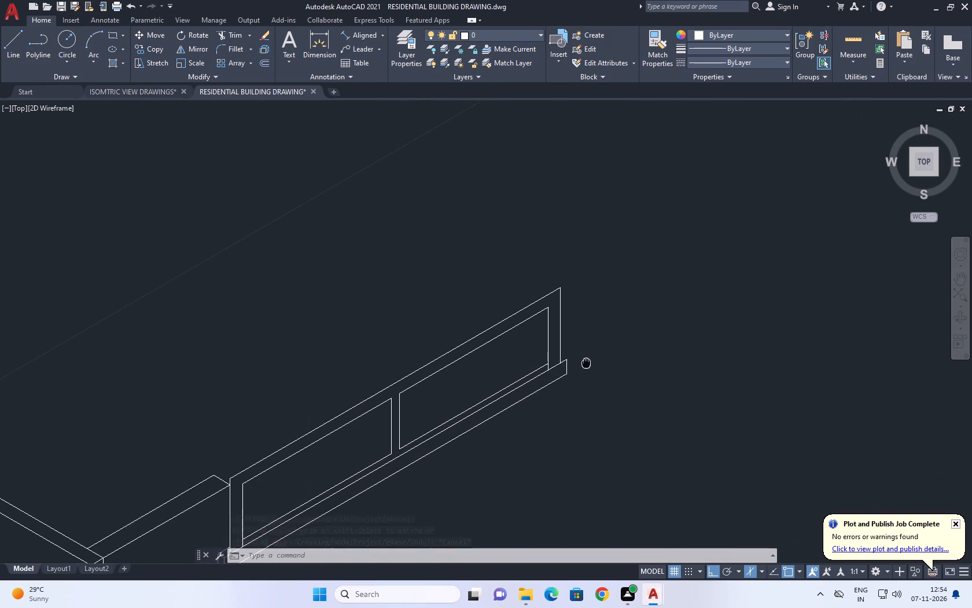
pyautogui.moveTo(586, 364); pyautogui.dragTo(511, 378, button='middle')
pyautogui.moveTo(439, 387); pyautogui.dragTo(522, 317, button='middle')
pyautogui.click(359, 37)
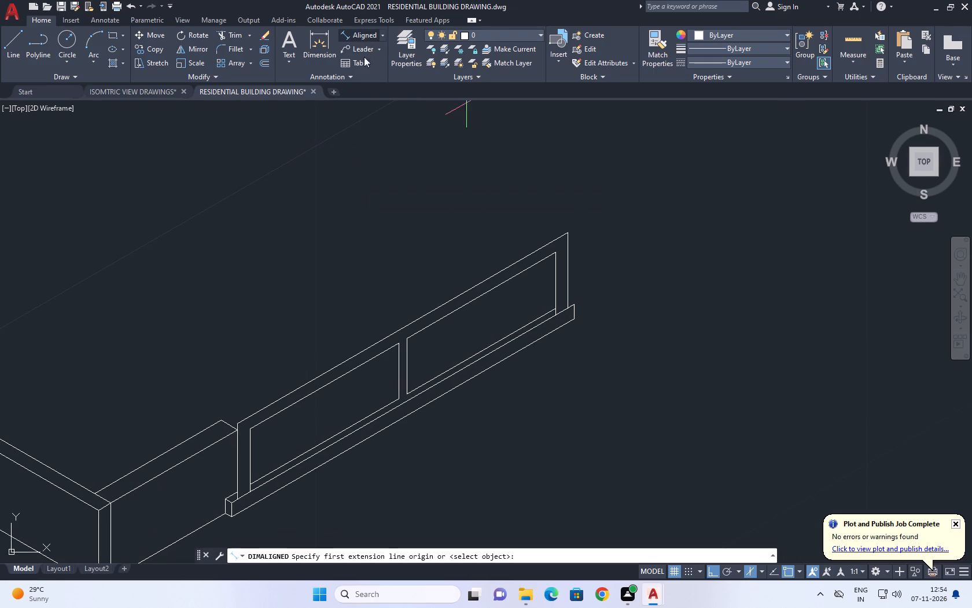
pyautogui.moveTo(397, 406); pyautogui.dragTo(422, 303, button='middle')
pyautogui.click(260, 414)
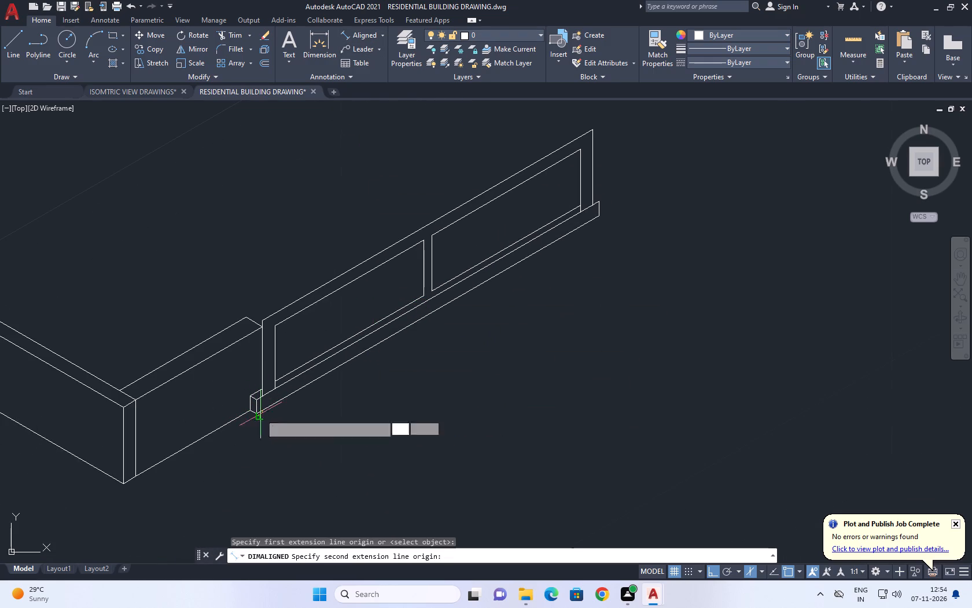
pyautogui.click(599, 218)
pyautogui.scroll(-2, 605, 249)
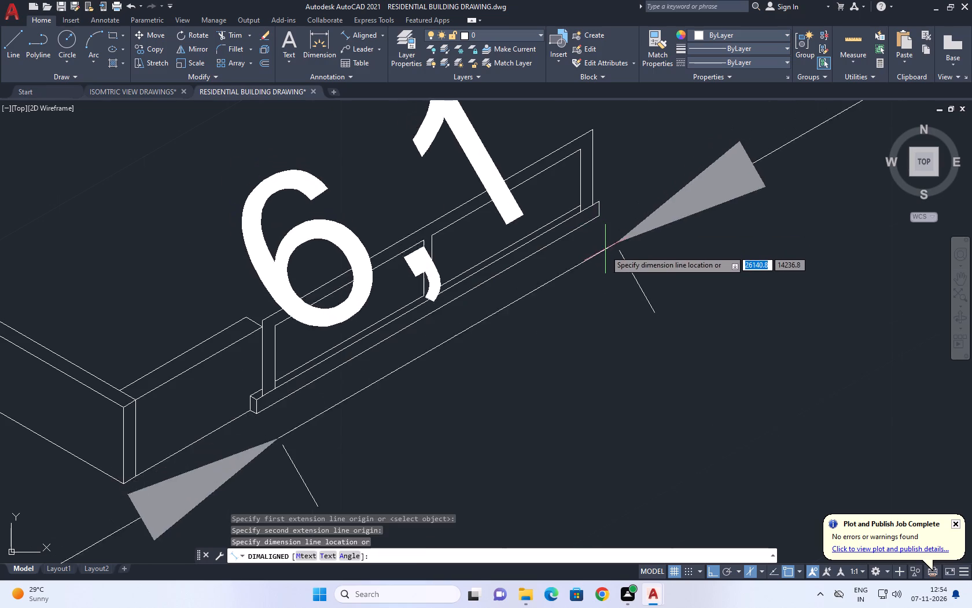
pyautogui.scroll(-2, 605, 252)
pyautogui.press('Escape')
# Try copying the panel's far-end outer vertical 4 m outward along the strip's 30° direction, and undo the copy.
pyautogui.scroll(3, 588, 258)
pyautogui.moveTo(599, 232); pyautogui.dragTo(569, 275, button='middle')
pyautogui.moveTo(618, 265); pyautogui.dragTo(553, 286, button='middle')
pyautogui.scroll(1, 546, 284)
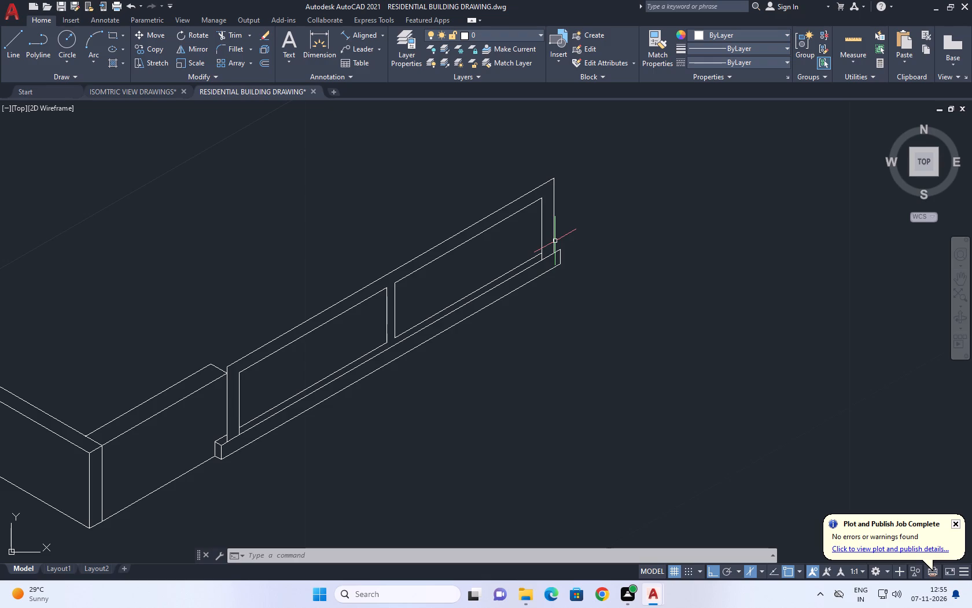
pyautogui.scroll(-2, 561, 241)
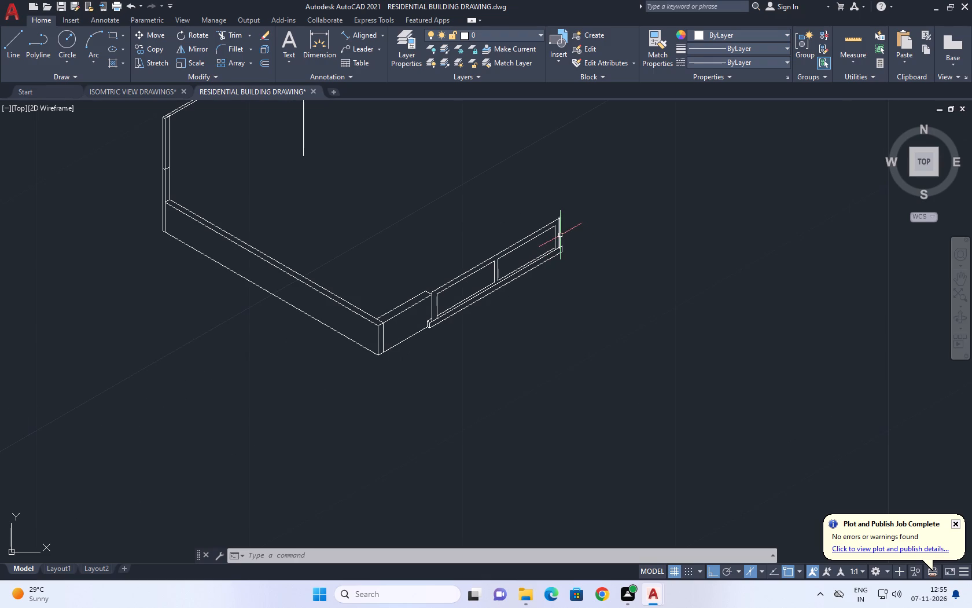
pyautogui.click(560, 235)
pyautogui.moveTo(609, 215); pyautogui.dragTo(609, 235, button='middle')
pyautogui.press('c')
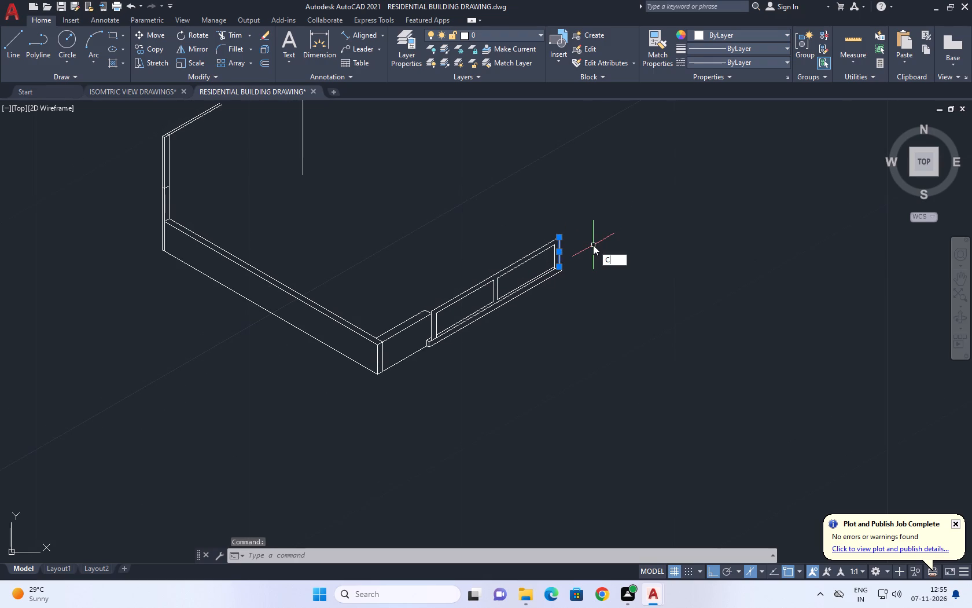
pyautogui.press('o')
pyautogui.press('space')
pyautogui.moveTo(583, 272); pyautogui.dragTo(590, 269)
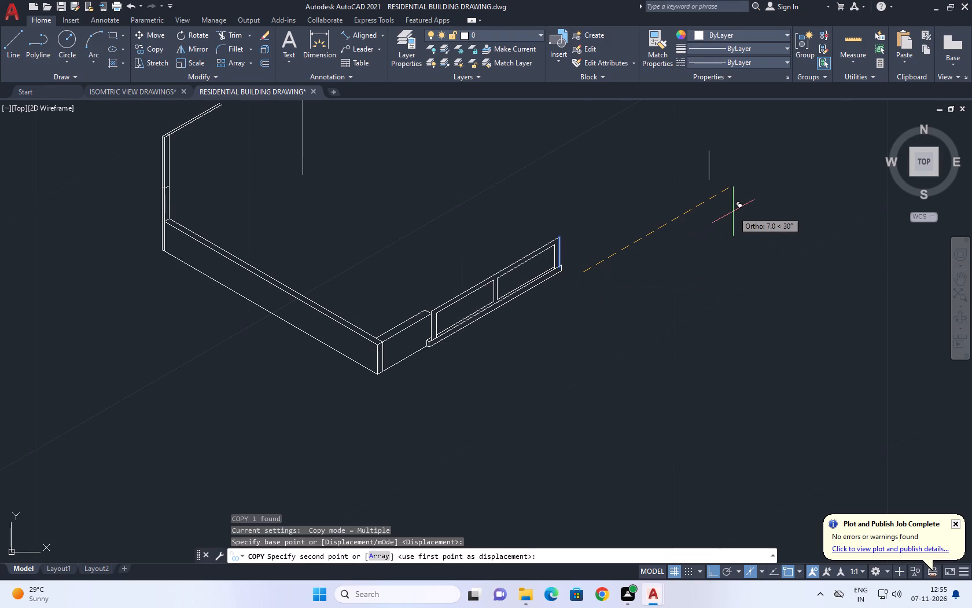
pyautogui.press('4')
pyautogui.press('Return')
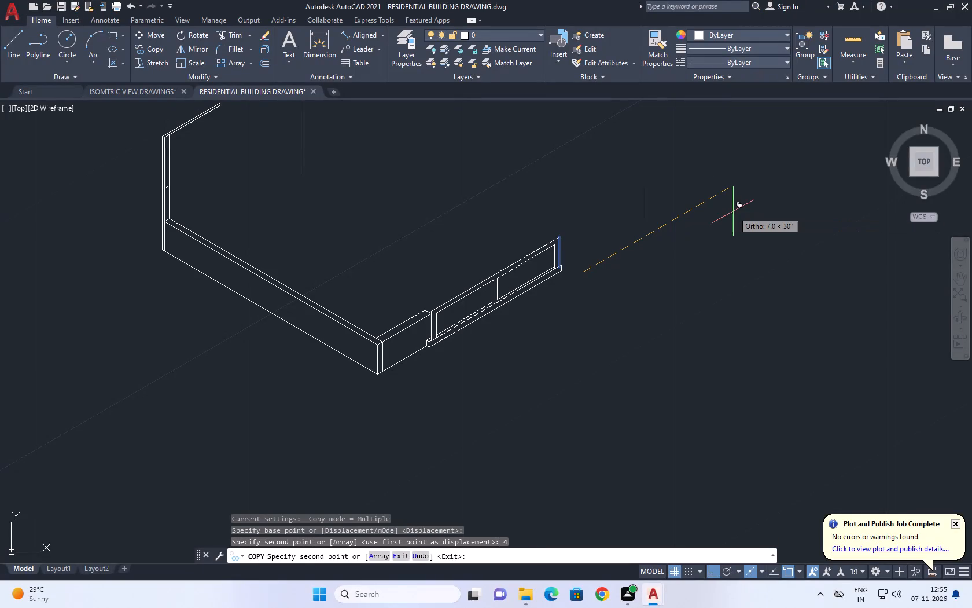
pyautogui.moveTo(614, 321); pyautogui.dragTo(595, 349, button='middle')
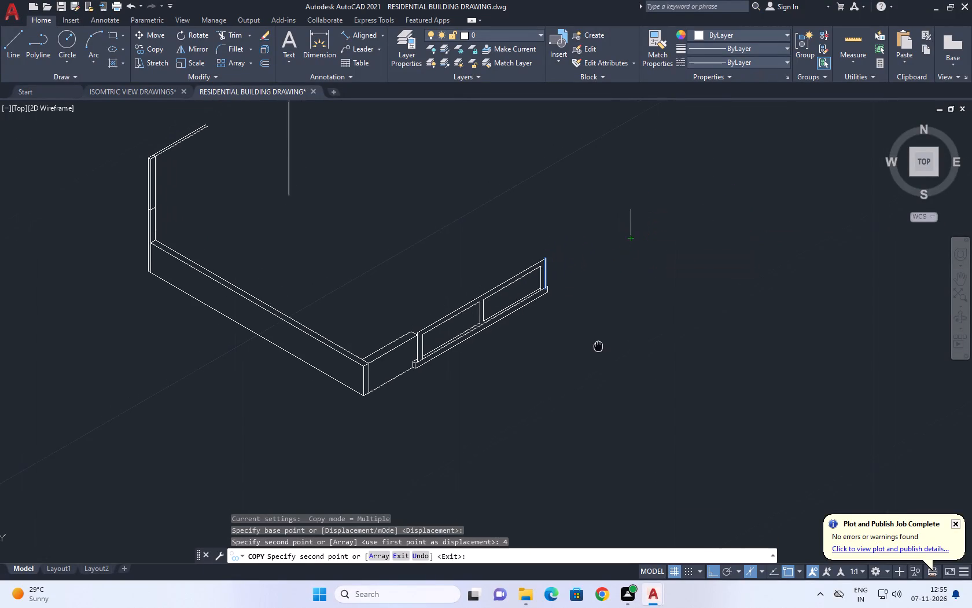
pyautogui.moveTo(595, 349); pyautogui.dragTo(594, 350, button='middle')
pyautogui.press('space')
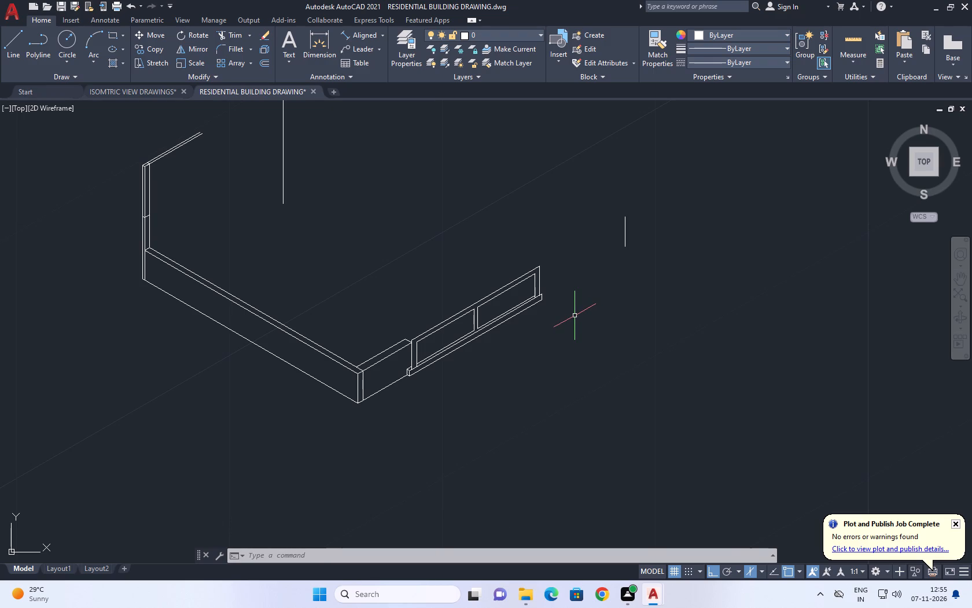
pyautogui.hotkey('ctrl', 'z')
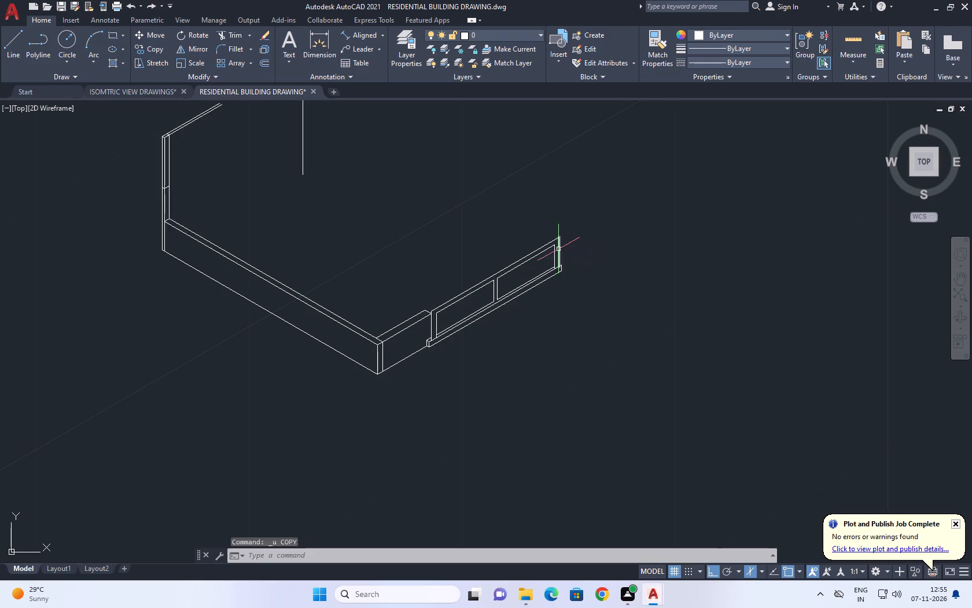
# Copy the panel's far-end outer vertical 5.5 m outward along the strip's 30° direction.
pyautogui.scroll(1, 558, 247)
pyautogui.click(559, 257)
pyautogui.moveTo(594, 255); pyautogui.dragTo(544, 299, button='middle')
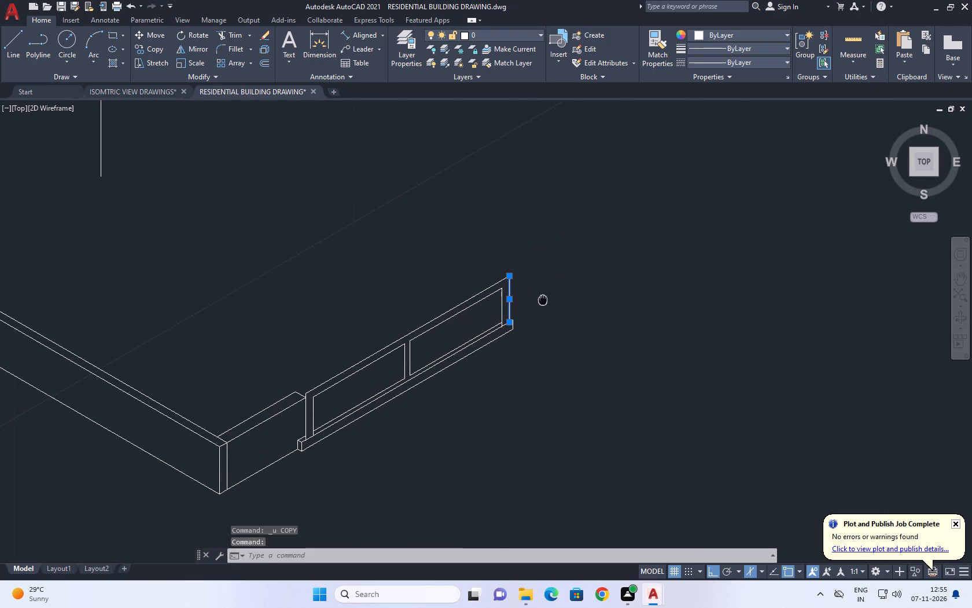
pyautogui.press('c')
pyautogui.write('O')
pyautogui.press('space')
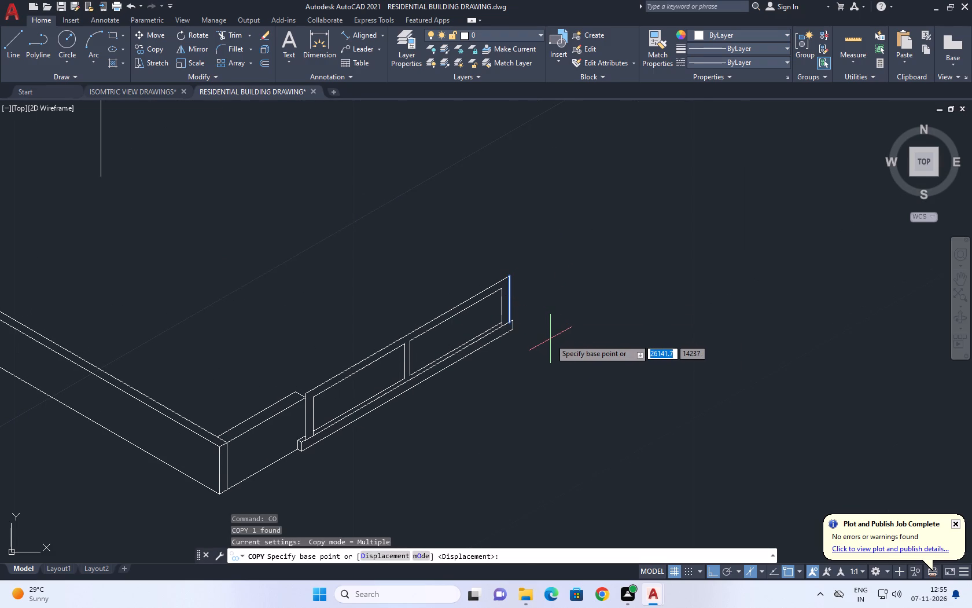
pyautogui.click(555, 342)
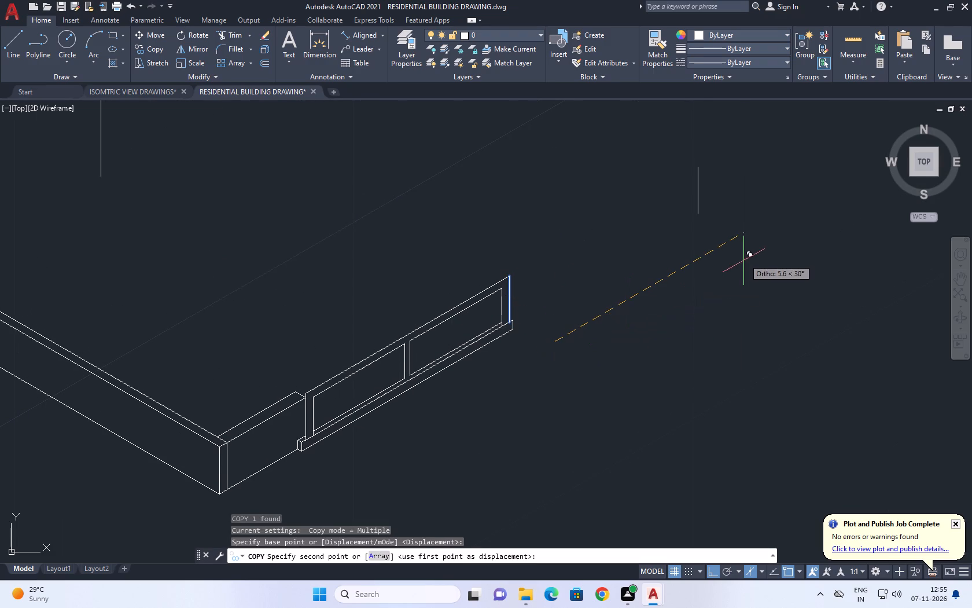
pyautogui.write('5.5')
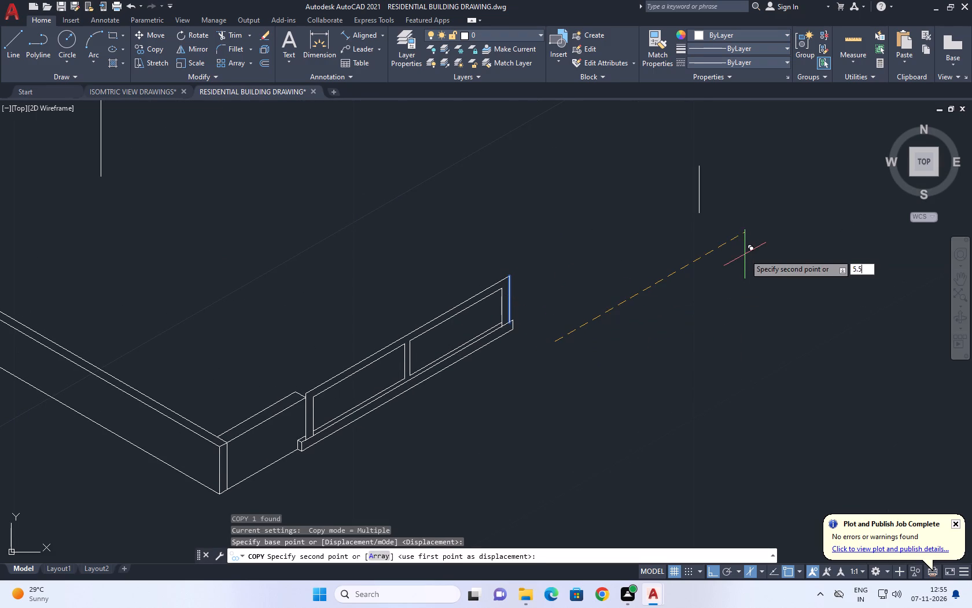
pyautogui.press('Return')
pyautogui.rightClick(634, 393)
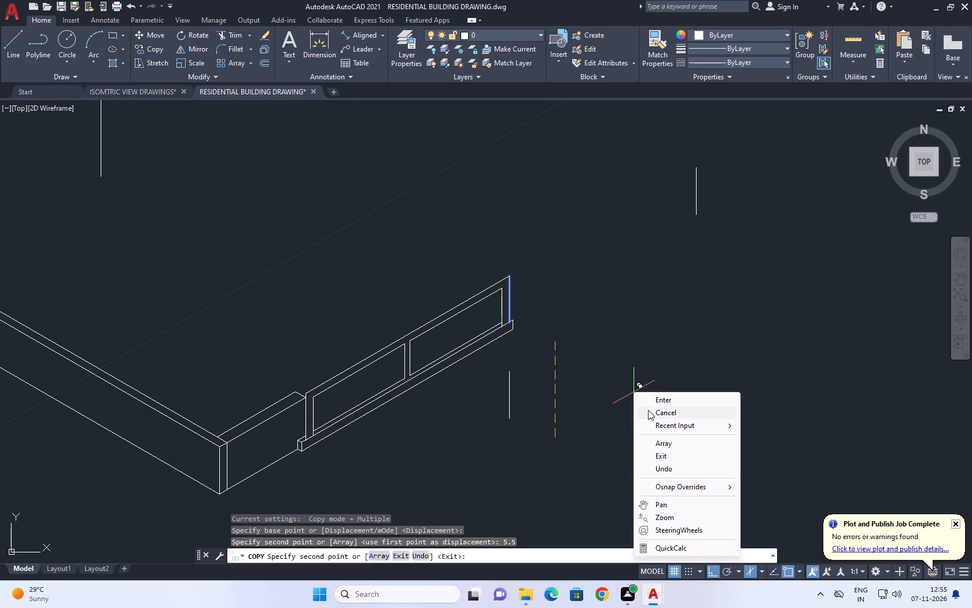
pyautogui.click(648, 410)
# Erase the two verticals of the panel's central post.
pyautogui.scroll(1, 417, 364)
pyautogui.click(444, 319)
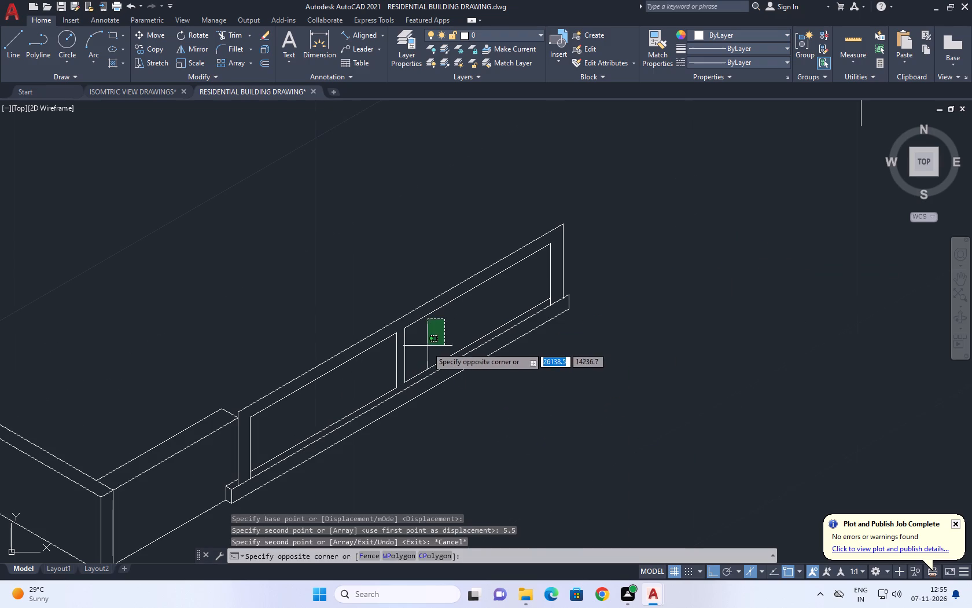
pyautogui.click(425, 348)
pyautogui.click(411, 354)
pyautogui.click(378, 362)
pyautogui.rightClick(361, 206)
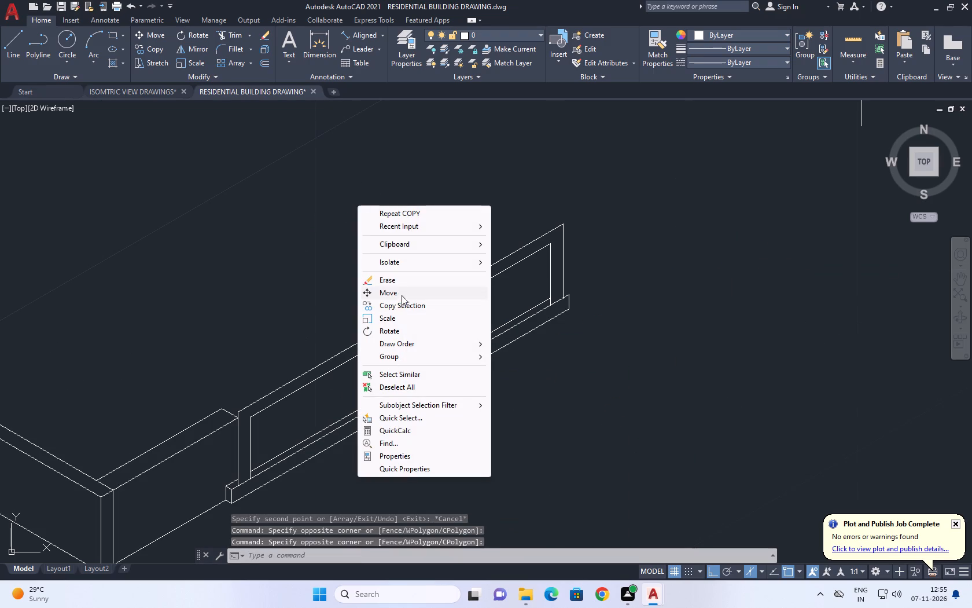
pyautogui.click(400, 283)
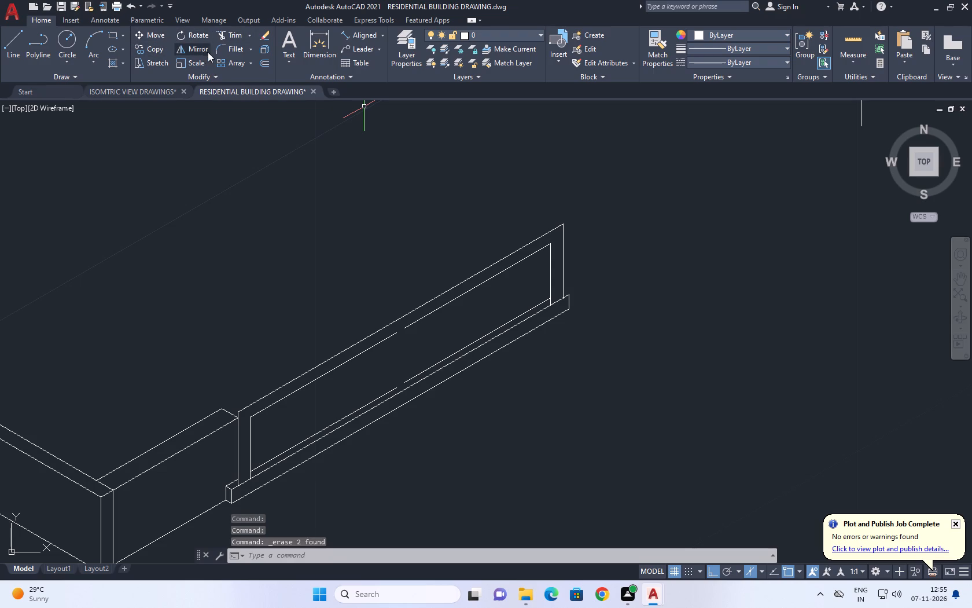
# Extend the near-half inner top and bottom lines of the panel across the central gap to the far-end inner vertical.
pyautogui.write('EX')
pyautogui.press('space')
pyautogui.click(366, 351)
pyautogui.click(383, 393)
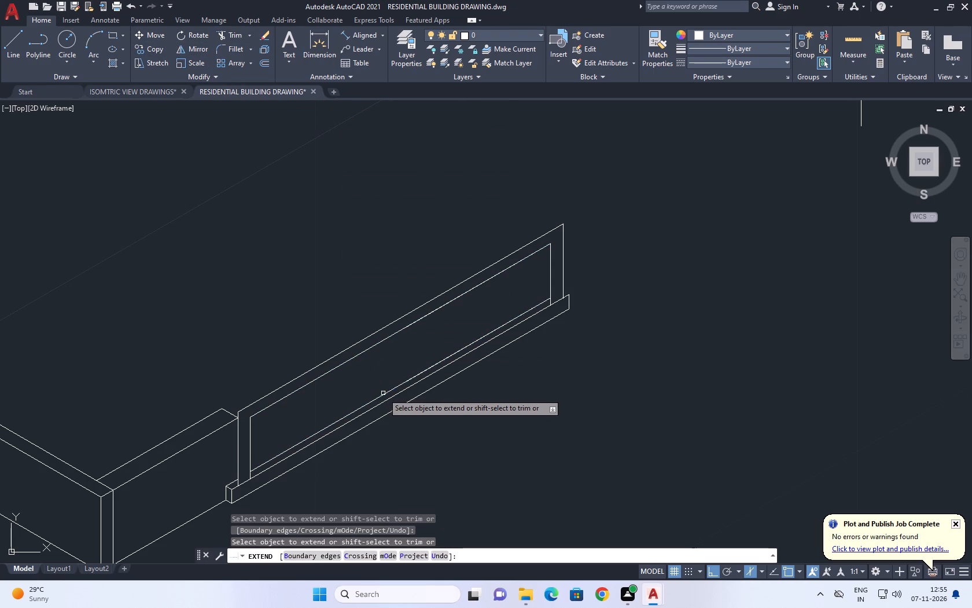
pyautogui.rightClick(369, 254)
pyautogui.click(394, 277)
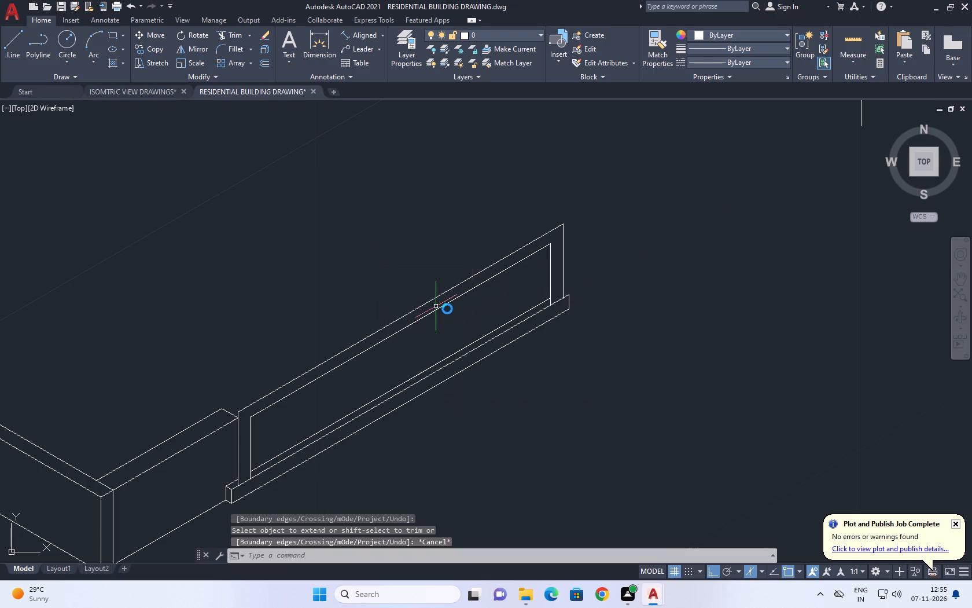
# Erase the overlapping far-half segment of the panel's inner top line.
pyautogui.click(446, 306)
pyautogui.rightClick(378, 226)
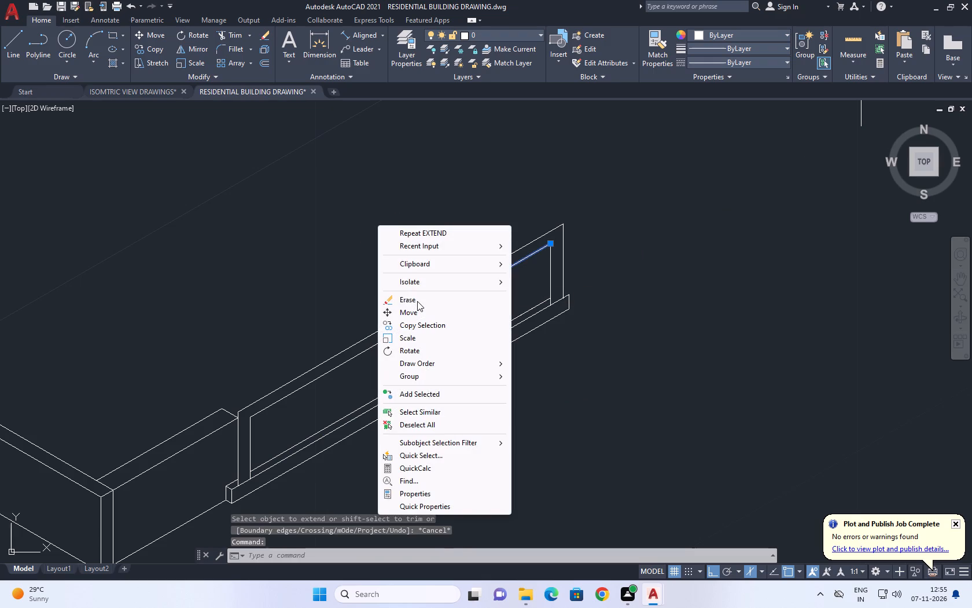
pyautogui.click(417, 302)
# Erase the overlapping far-half segment of the panel's inner bottom line, keeping the full-length line and the far-end inner vertical.
pyautogui.click(433, 367)
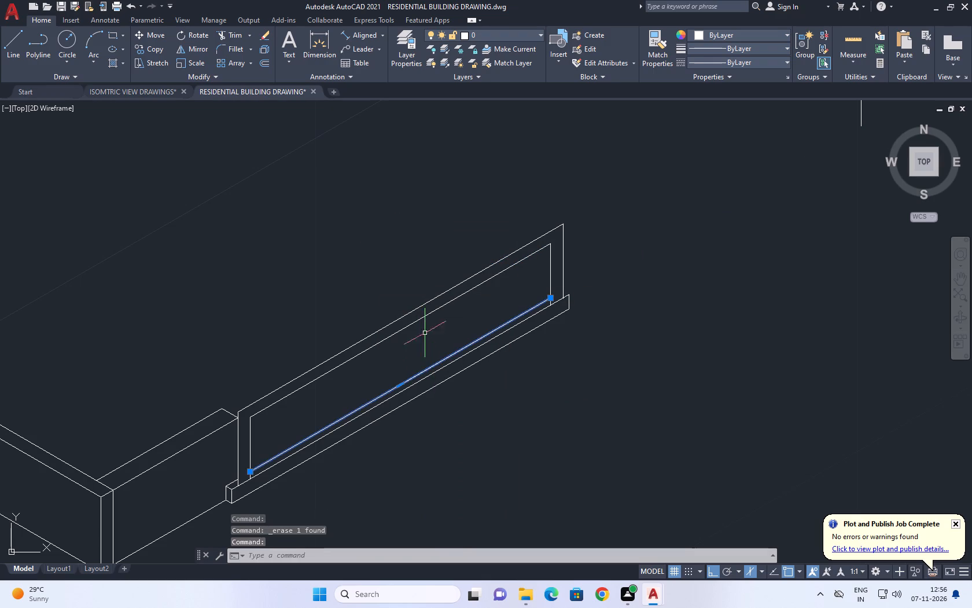
pyautogui.rightClick(326, 183)
pyautogui.click(400, 391)
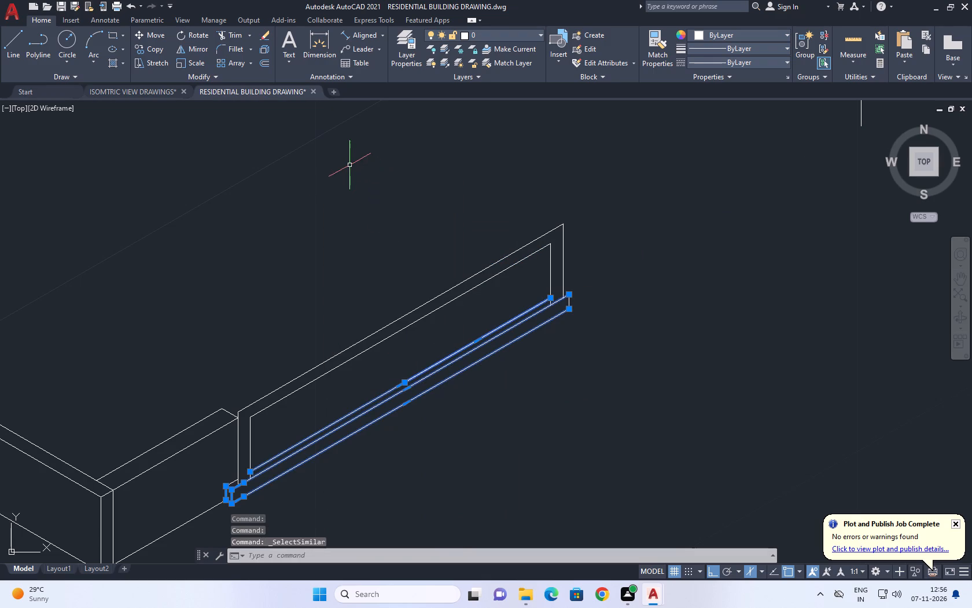
pyautogui.rightClick(349, 166)
pyautogui.click(411, 343)
pyautogui.click(365, 196)
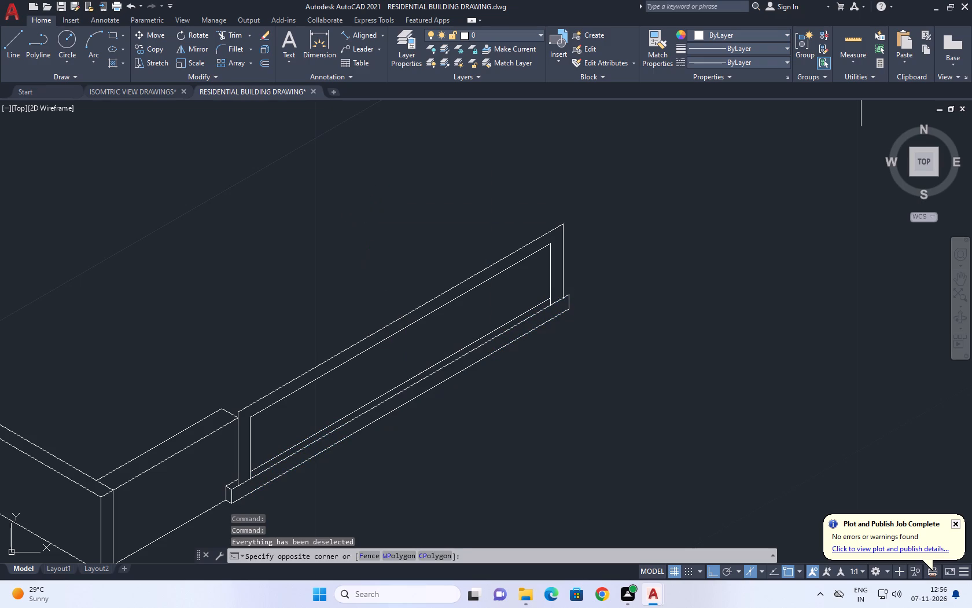
pyautogui.click(553, 406)
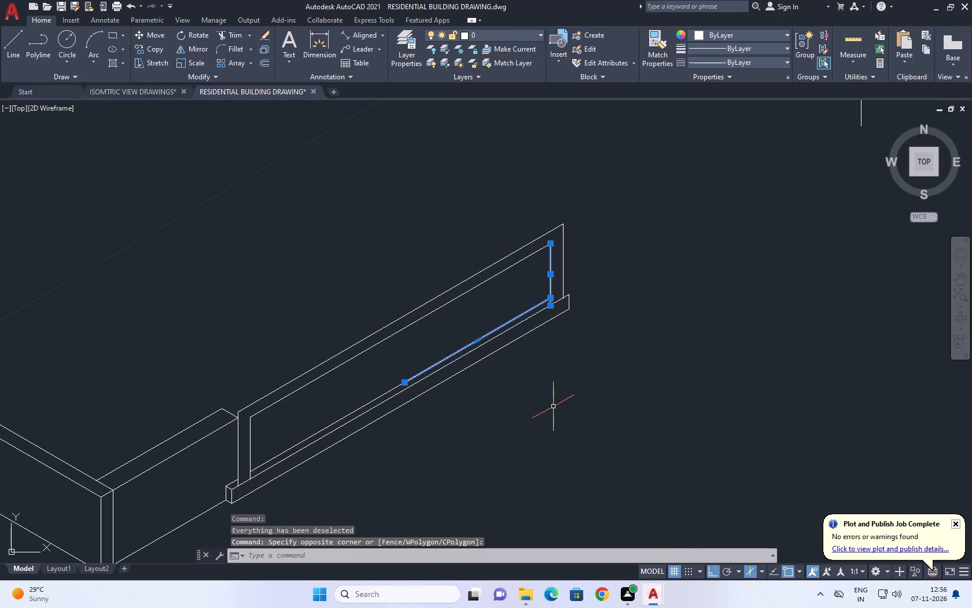
pyautogui.scroll(3, 529, 250)
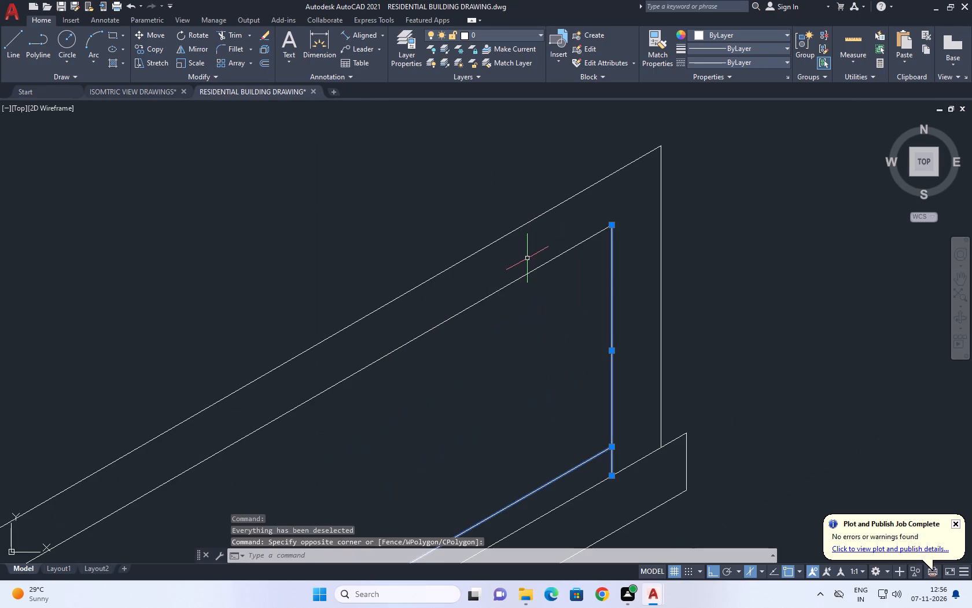
pyautogui.keyDown('shift'); pyautogui.click(621, 241); pyautogui.keyUp('shift')
pyautogui.keyDown('shift'); pyautogui.moveTo(607, 283); pyautogui.dragTo(605, 290); pyautogui.keyUp('shift')
pyautogui.scroll(-2, 552, 273)
pyautogui.moveTo(529, 211); pyautogui.dragTo(518, 206, button='right')
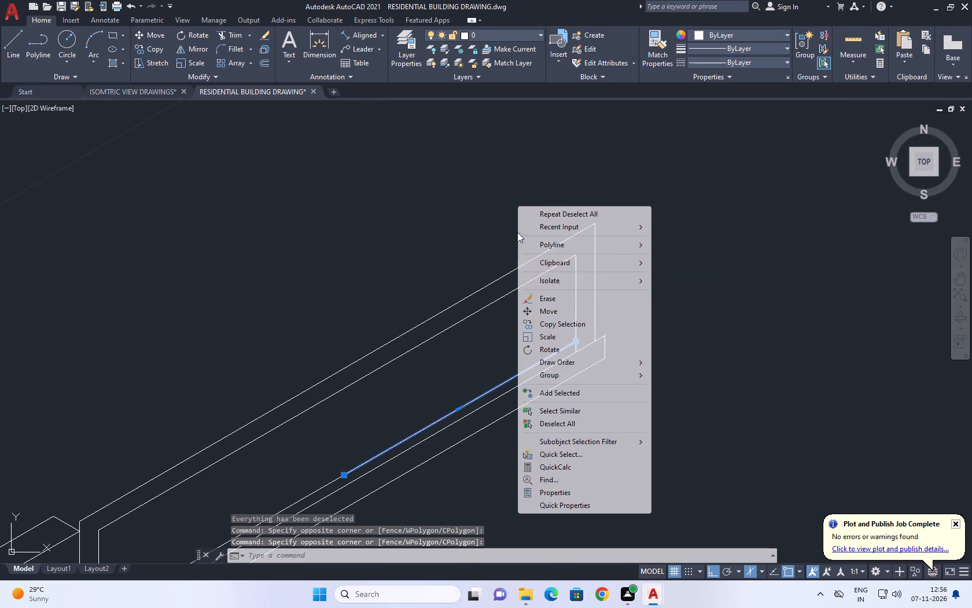
pyautogui.click(543, 300)
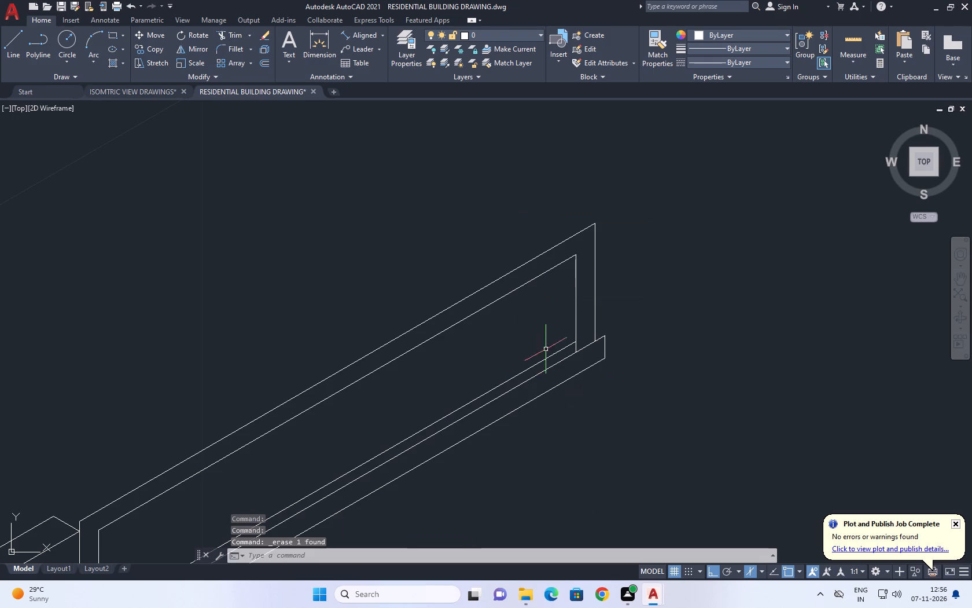
# Measure the aligned distance from the panel's far top corner to the isolated vertical line beyond it, without placing a dimension.
pyautogui.scroll(-2, 568, 401)
pyautogui.moveTo(638, 335); pyautogui.dragTo(598, 387, button='middle')
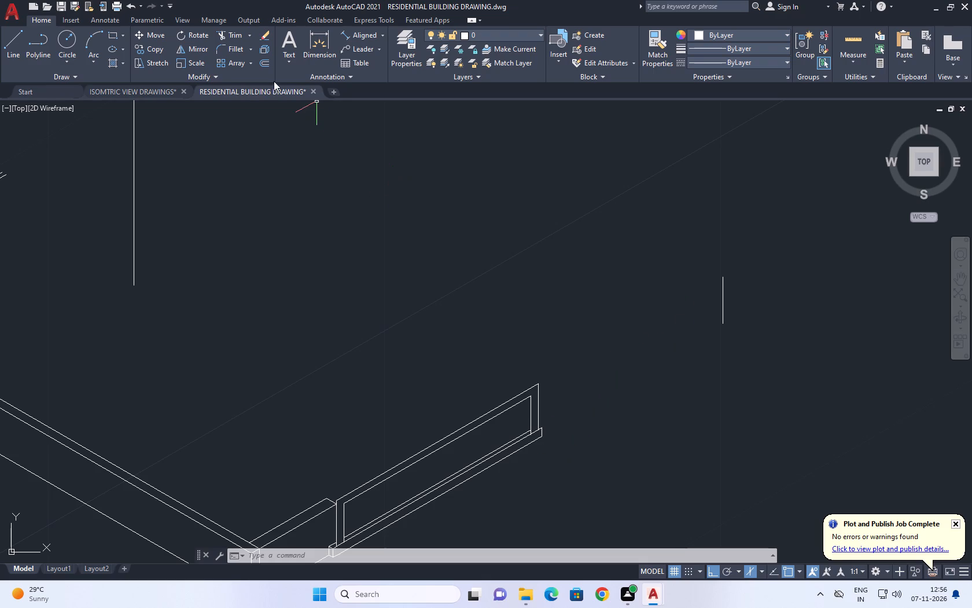
pyautogui.moveTo(351, 35); pyautogui.dragTo(354, 25)
pyautogui.scroll(1, 536, 386)
pyautogui.click(363, 31)
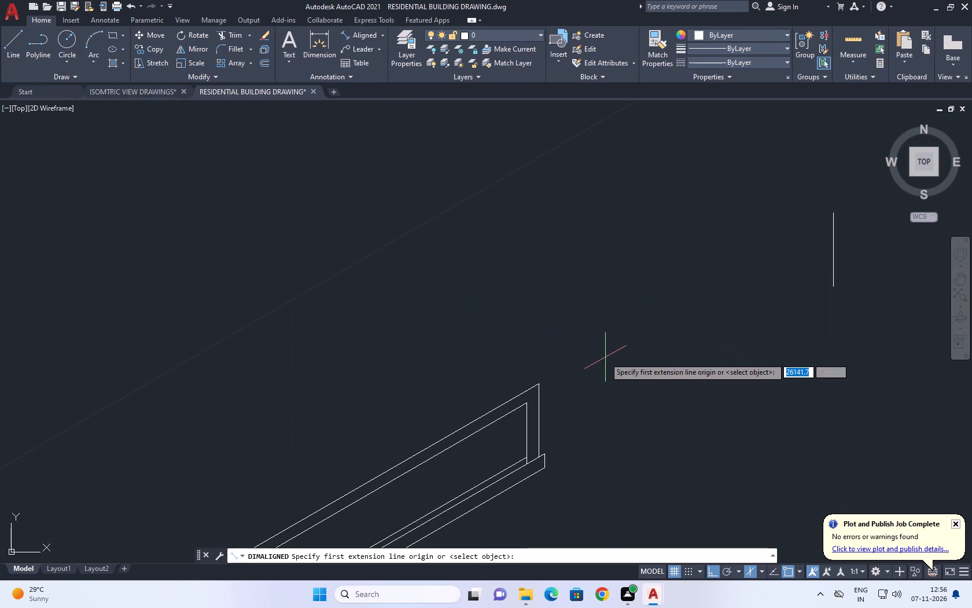
pyautogui.moveTo(598, 357); pyautogui.dragTo(506, 386, button='middle')
pyautogui.click(444, 415)
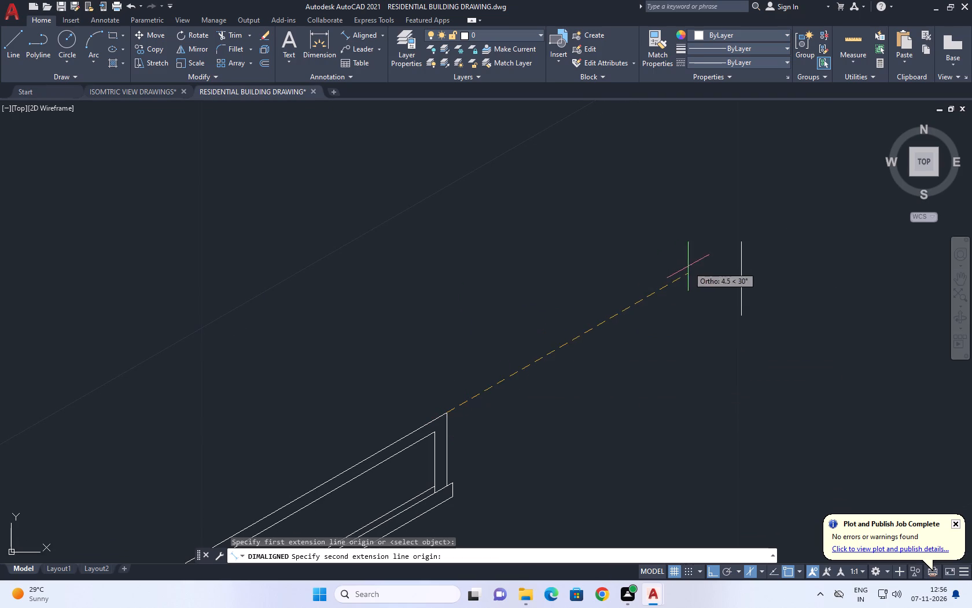
pyautogui.click(739, 241)
pyautogui.scroll(-5, 651, 253)
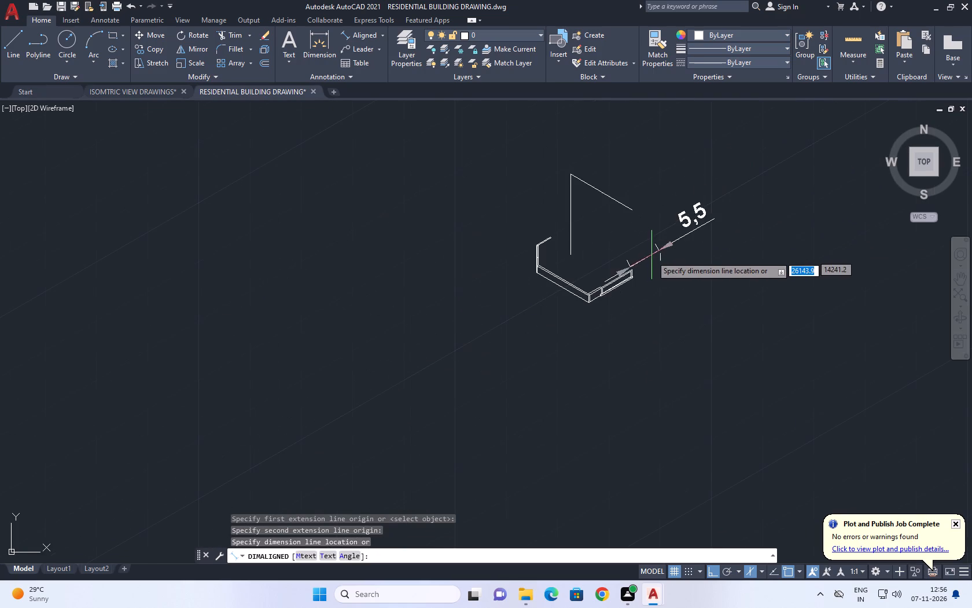
pyautogui.moveTo(651, 243); pyautogui.dragTo(645, 237, button='right')
pyautogui.click(704, 256)
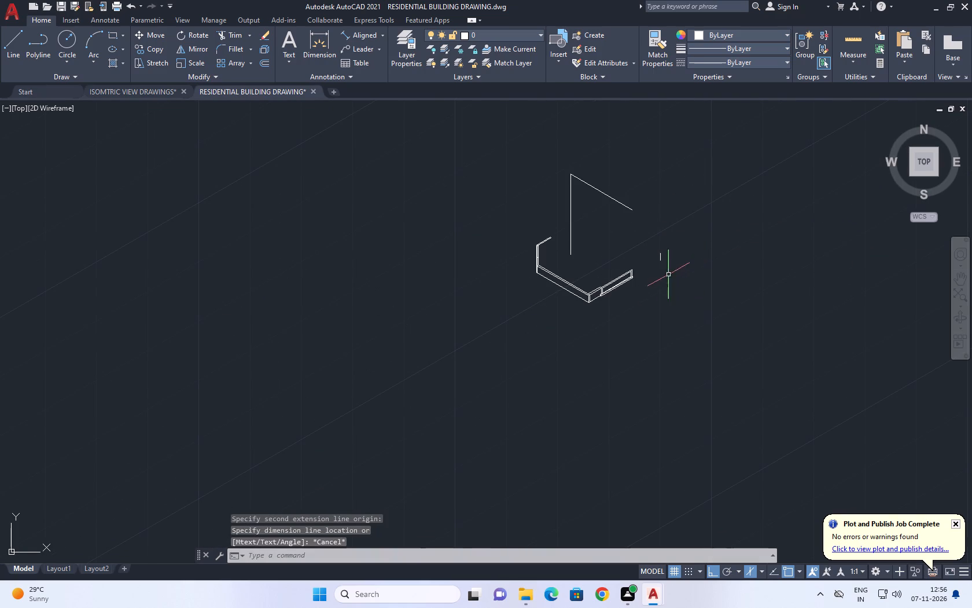
# Move the isolated vertical line beyond the panel 2 m farther away along the panel's 30° direction.
pyautogui.scroll(4, 636, 277)
pyautogui.moveTo(757, 236); pyautogui.dragTo(674, 278, button='middle')
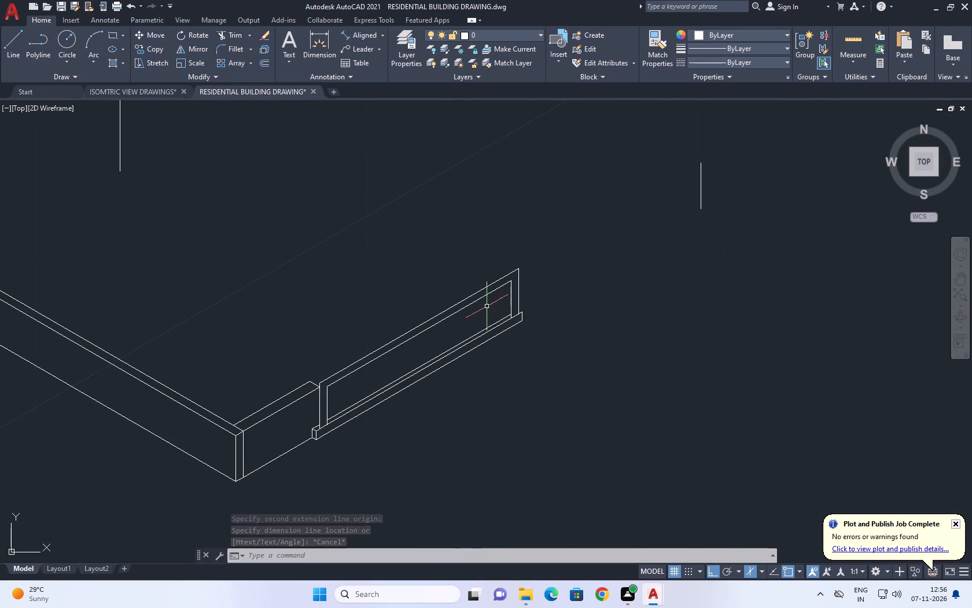
pyautogui.moveTo(545, 285); pyautogui.dragTo(444, 331, button='middle')
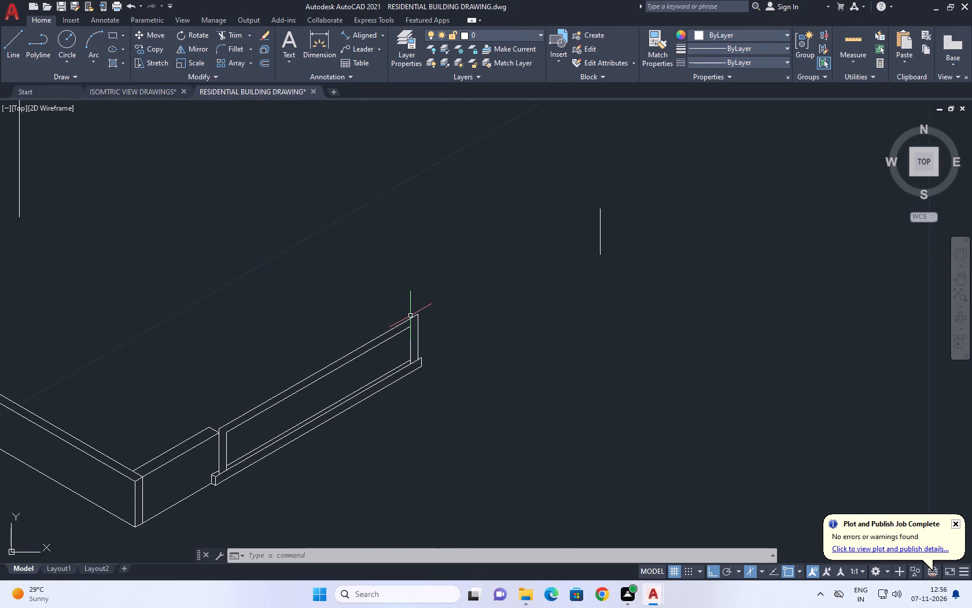
pyautogui.moveTo(628, 208); pyautogui.dragTo(607, 208)
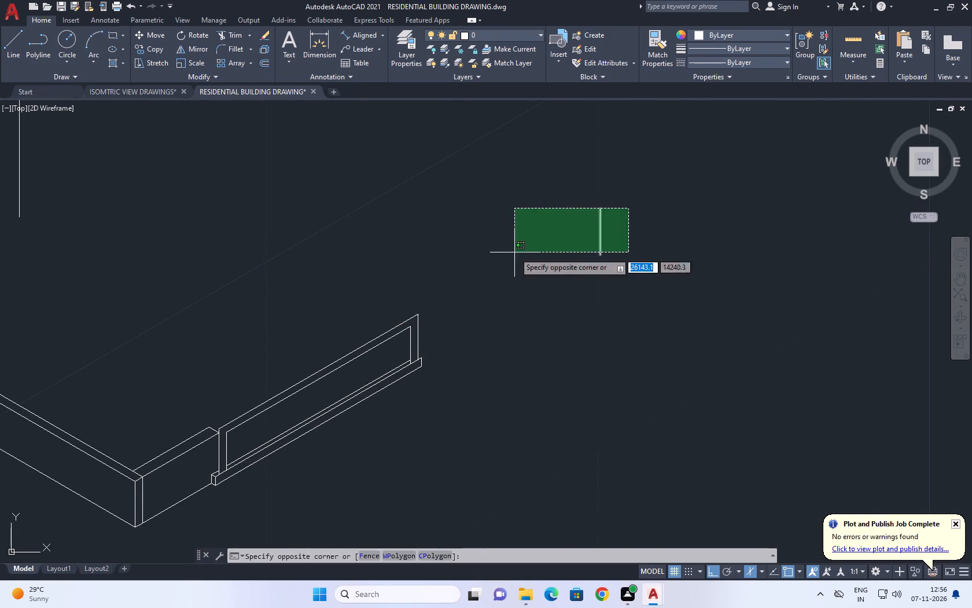
pyautogui.click(514, 252)
pyautogui.moveTo(537, 224); pyautogui.dragTo(408, 319, button='middle')
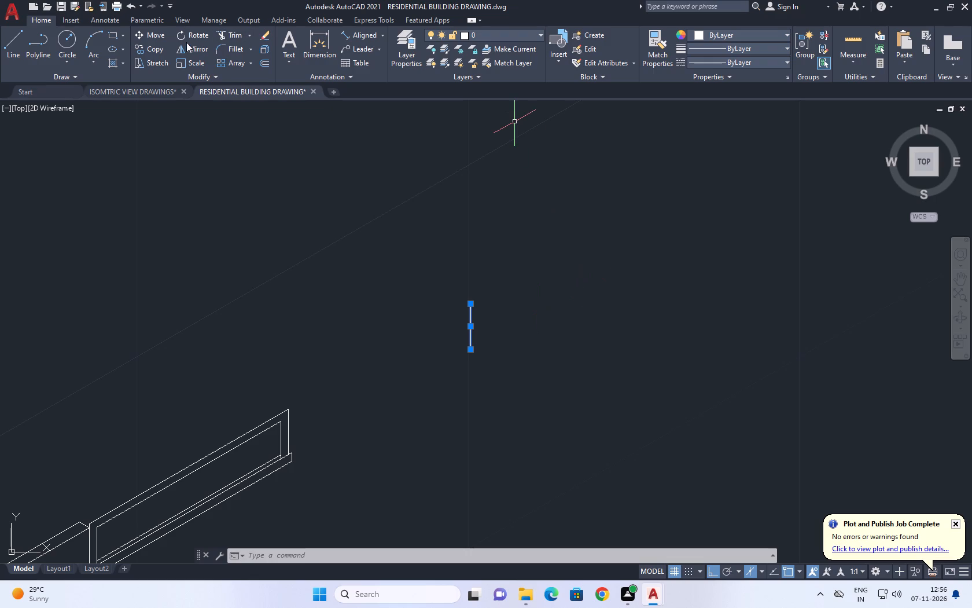
pyautogui.click(159, 35)
pyautogui.click(446, 401)
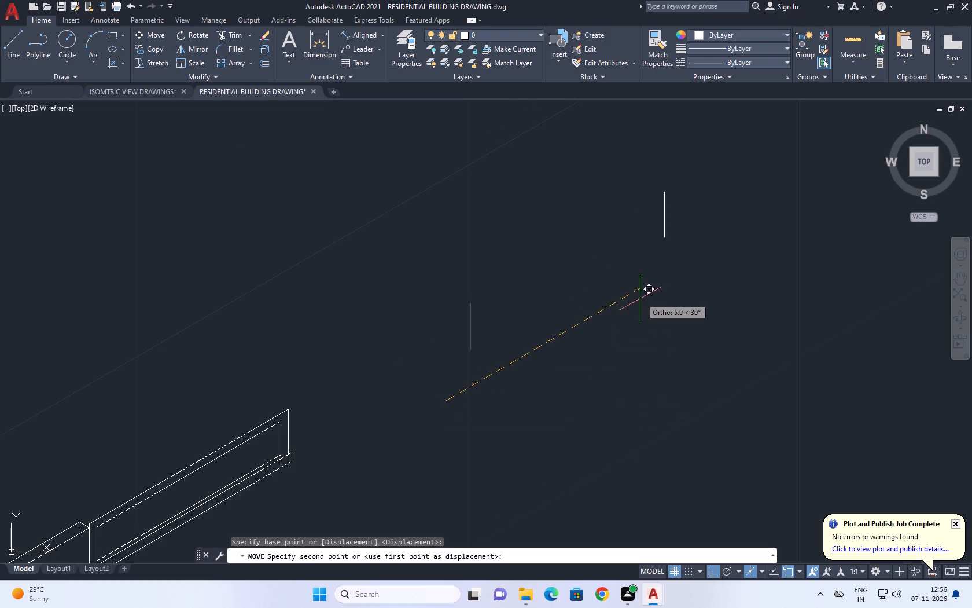
pyautogui.press('2')
pyautogui.press('Return')
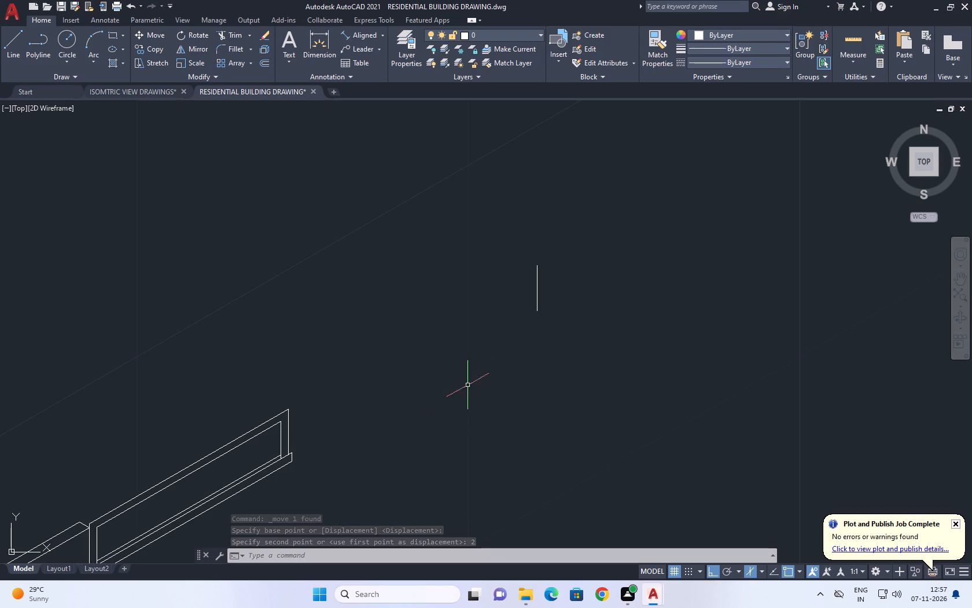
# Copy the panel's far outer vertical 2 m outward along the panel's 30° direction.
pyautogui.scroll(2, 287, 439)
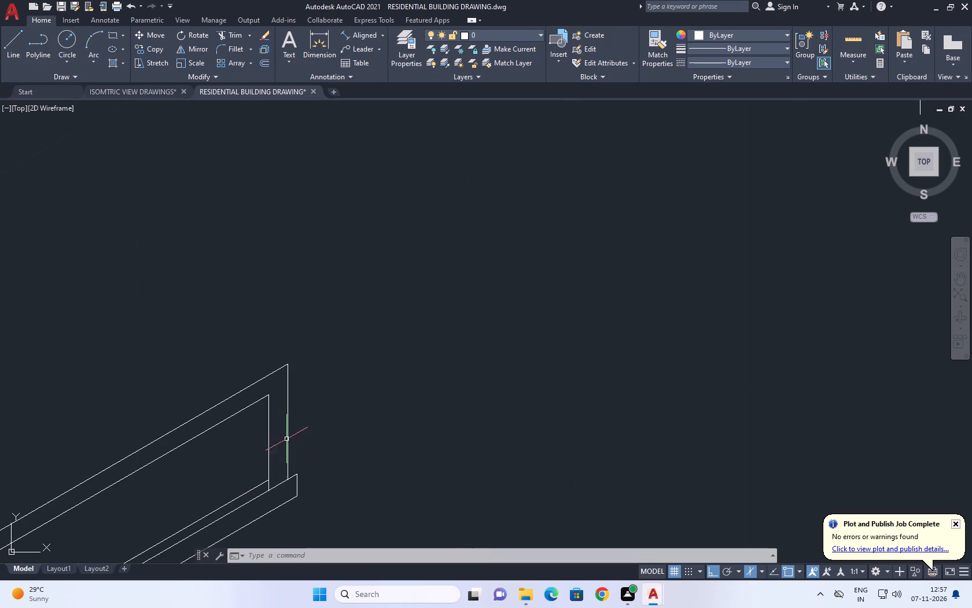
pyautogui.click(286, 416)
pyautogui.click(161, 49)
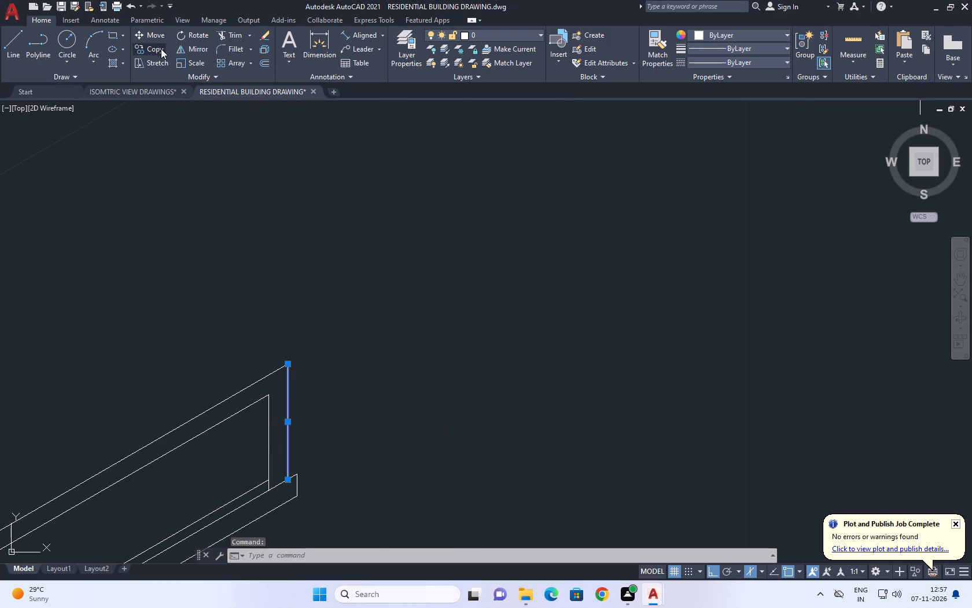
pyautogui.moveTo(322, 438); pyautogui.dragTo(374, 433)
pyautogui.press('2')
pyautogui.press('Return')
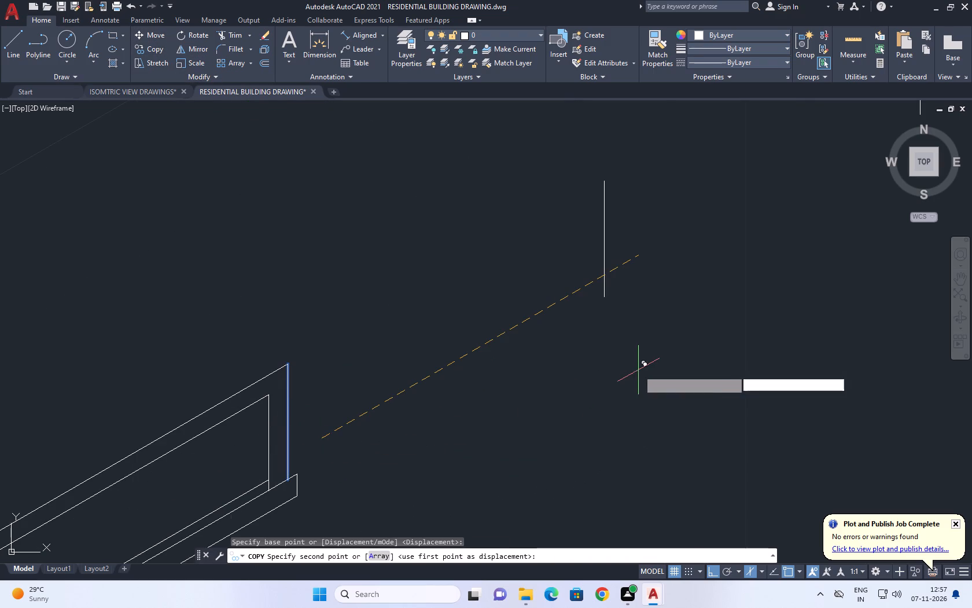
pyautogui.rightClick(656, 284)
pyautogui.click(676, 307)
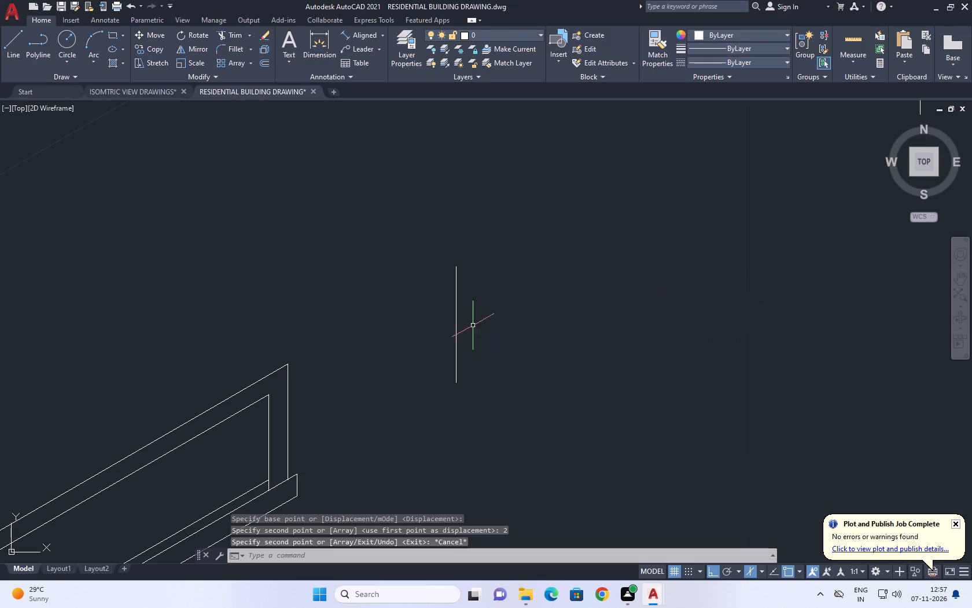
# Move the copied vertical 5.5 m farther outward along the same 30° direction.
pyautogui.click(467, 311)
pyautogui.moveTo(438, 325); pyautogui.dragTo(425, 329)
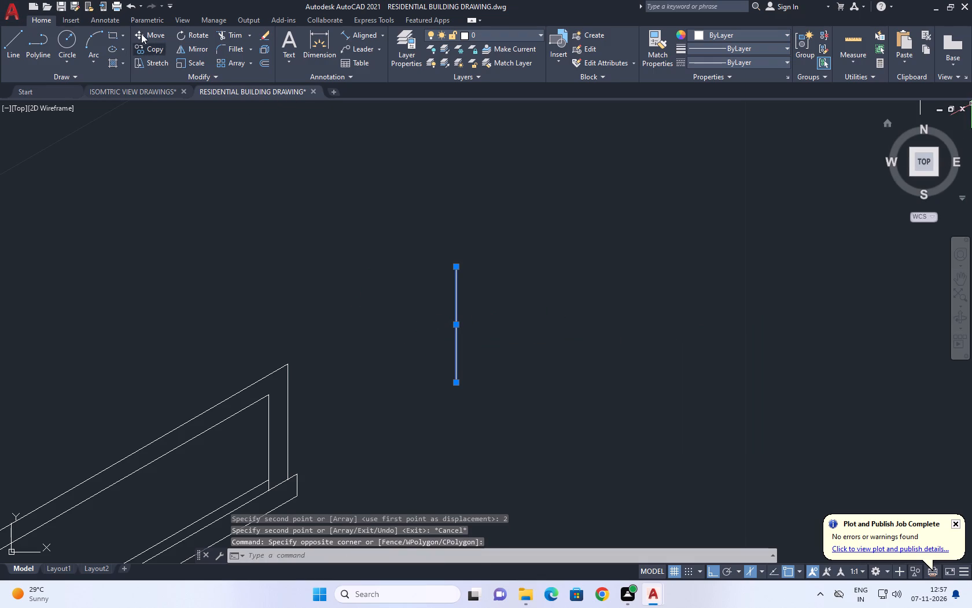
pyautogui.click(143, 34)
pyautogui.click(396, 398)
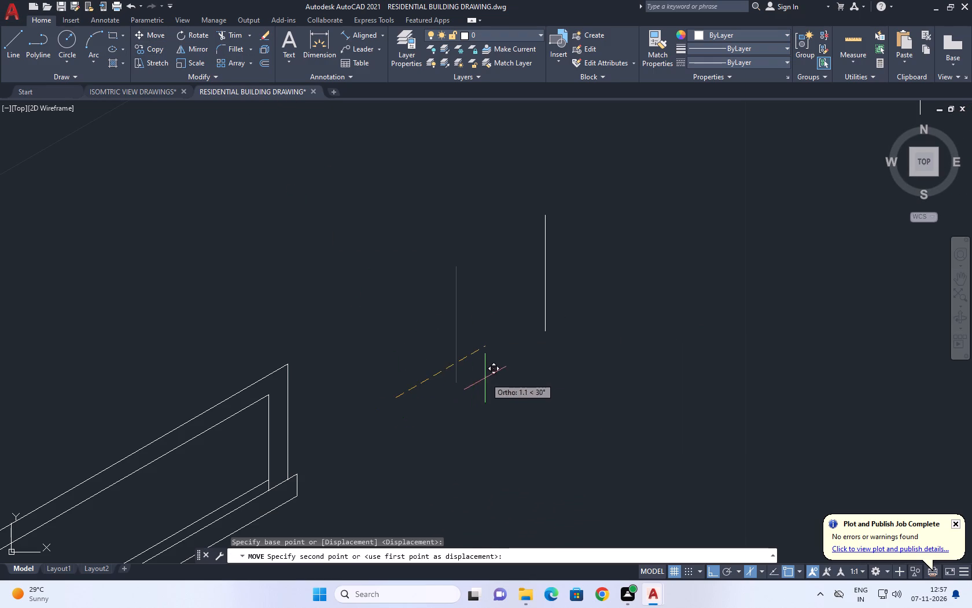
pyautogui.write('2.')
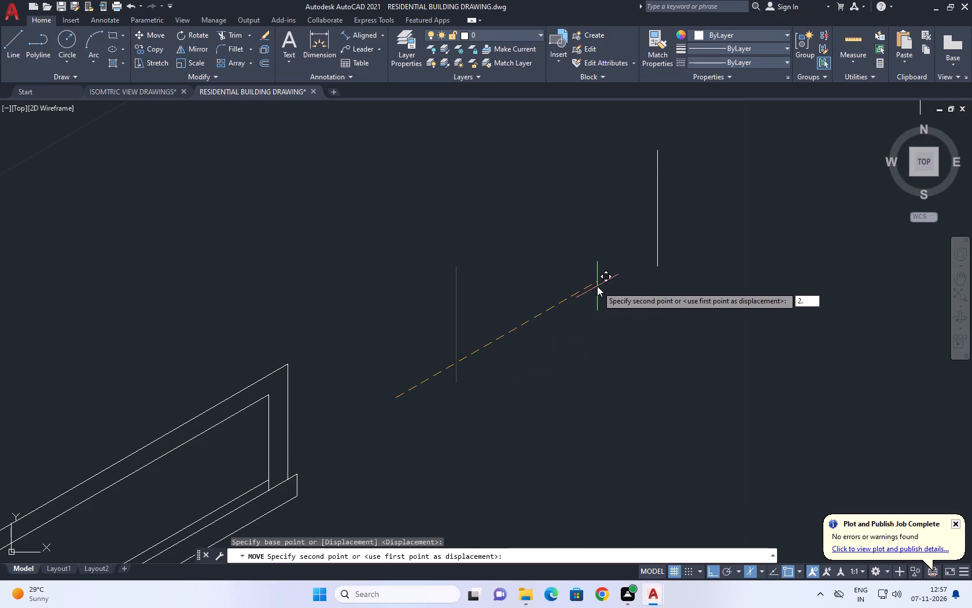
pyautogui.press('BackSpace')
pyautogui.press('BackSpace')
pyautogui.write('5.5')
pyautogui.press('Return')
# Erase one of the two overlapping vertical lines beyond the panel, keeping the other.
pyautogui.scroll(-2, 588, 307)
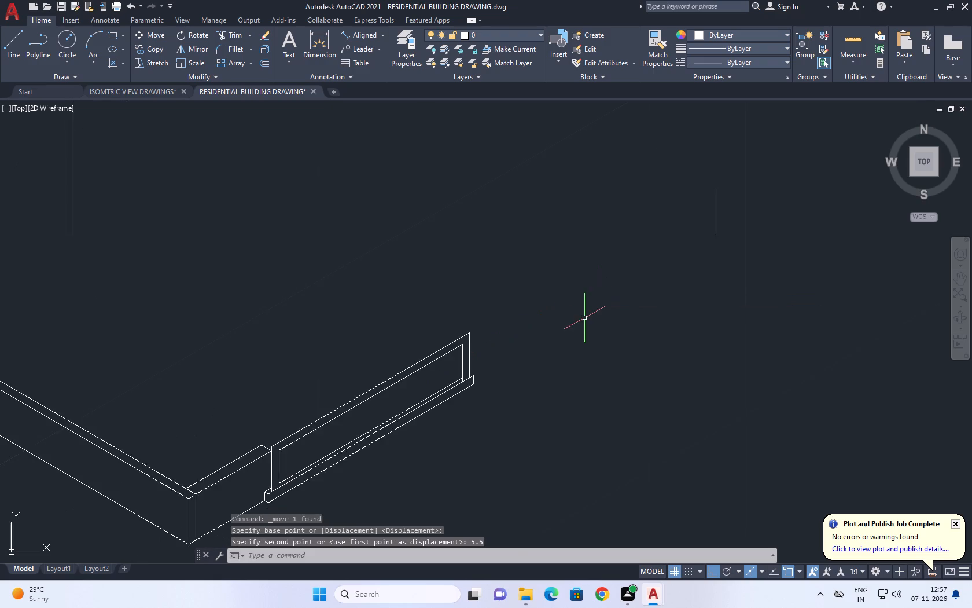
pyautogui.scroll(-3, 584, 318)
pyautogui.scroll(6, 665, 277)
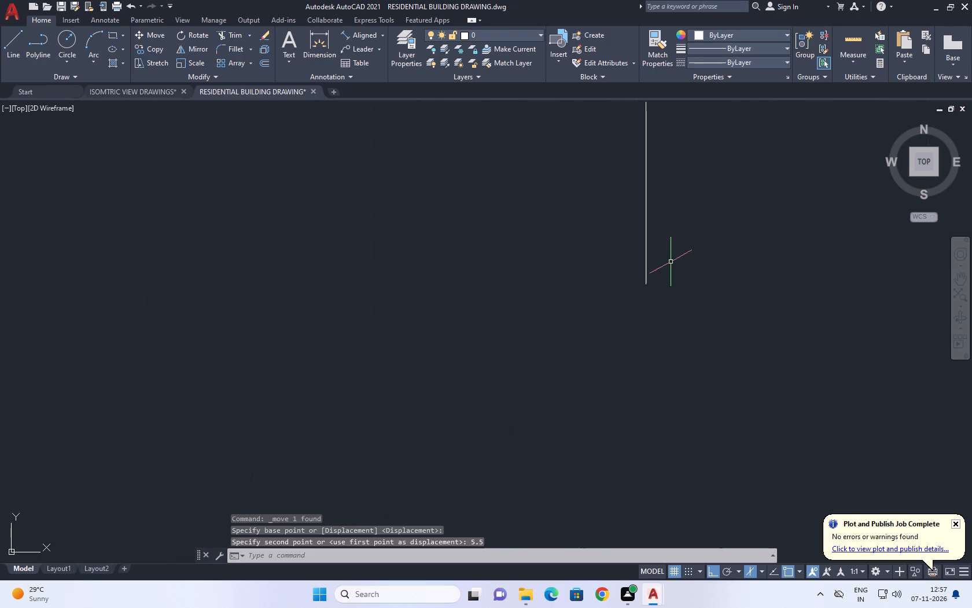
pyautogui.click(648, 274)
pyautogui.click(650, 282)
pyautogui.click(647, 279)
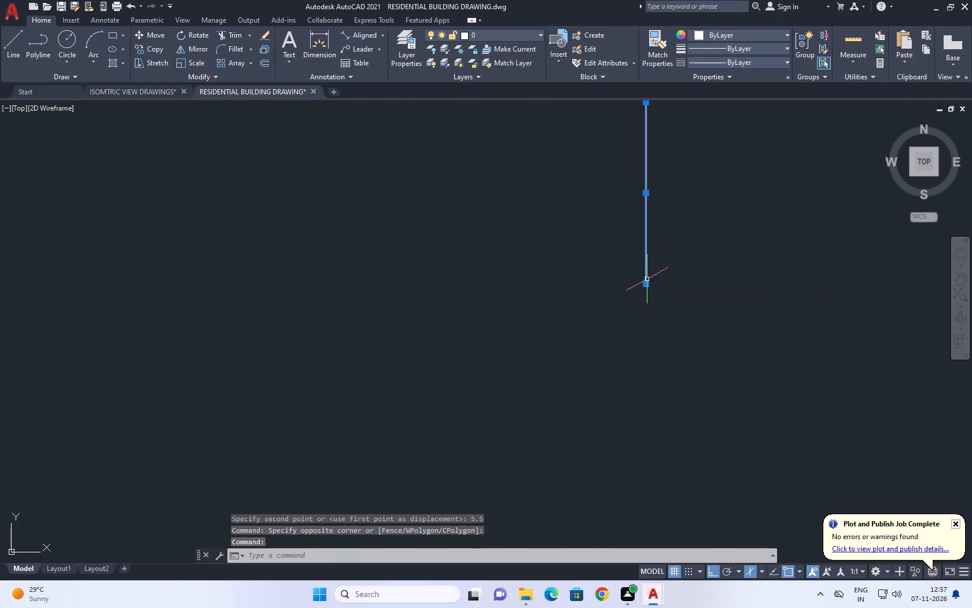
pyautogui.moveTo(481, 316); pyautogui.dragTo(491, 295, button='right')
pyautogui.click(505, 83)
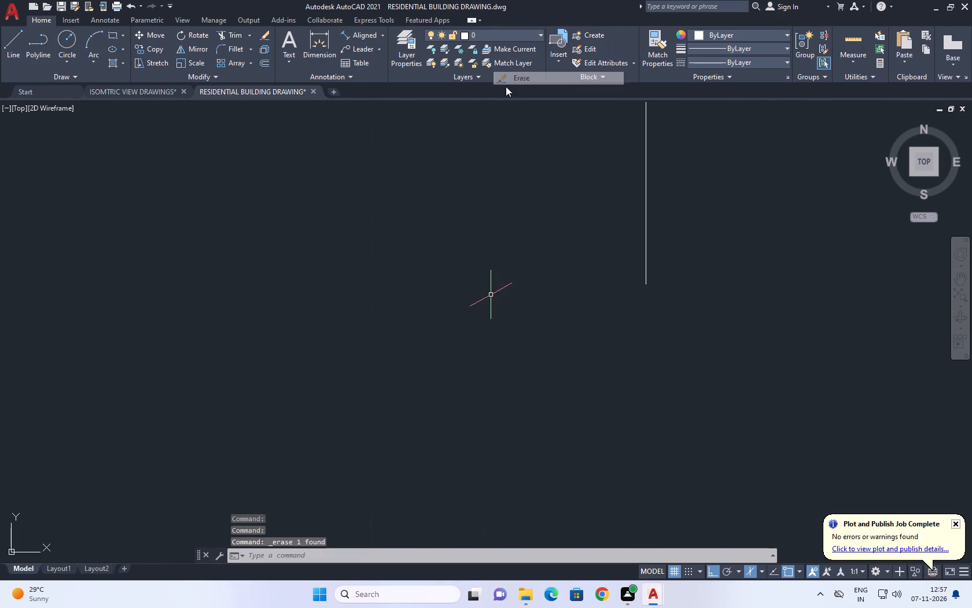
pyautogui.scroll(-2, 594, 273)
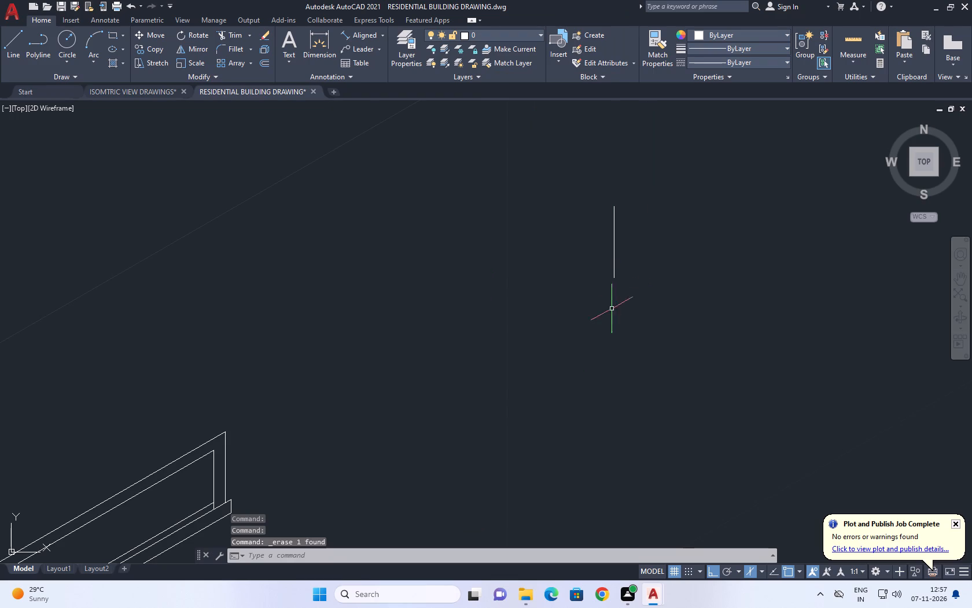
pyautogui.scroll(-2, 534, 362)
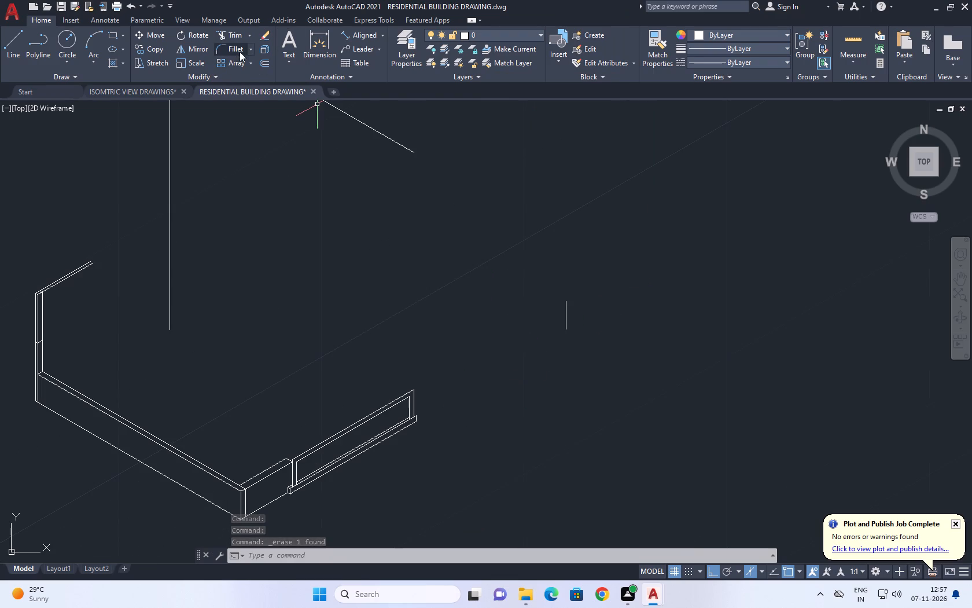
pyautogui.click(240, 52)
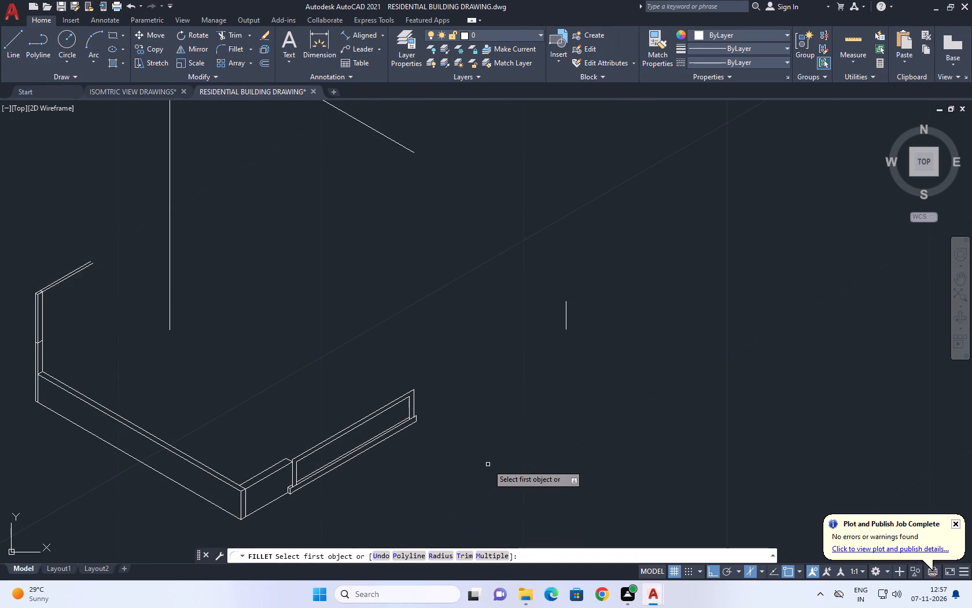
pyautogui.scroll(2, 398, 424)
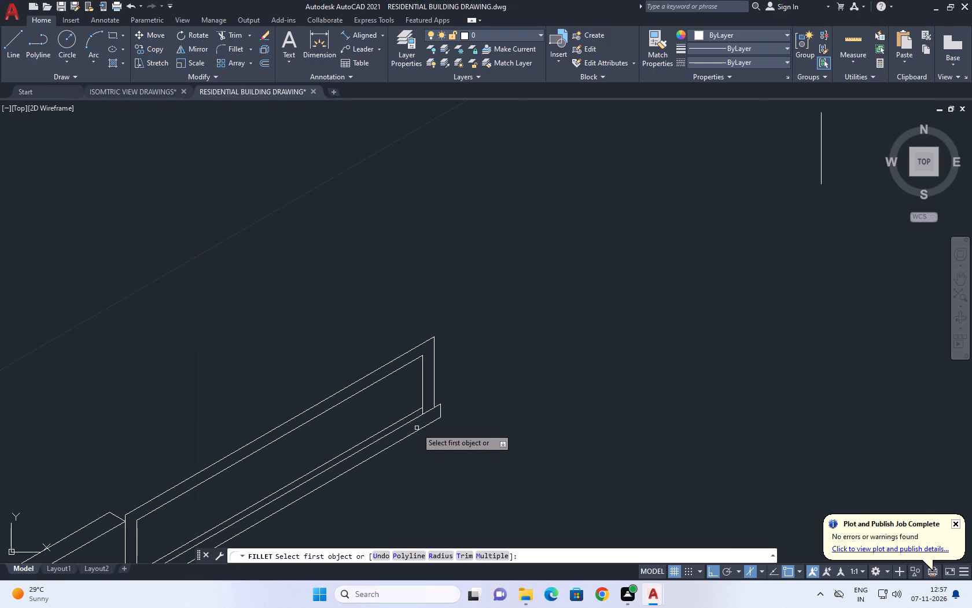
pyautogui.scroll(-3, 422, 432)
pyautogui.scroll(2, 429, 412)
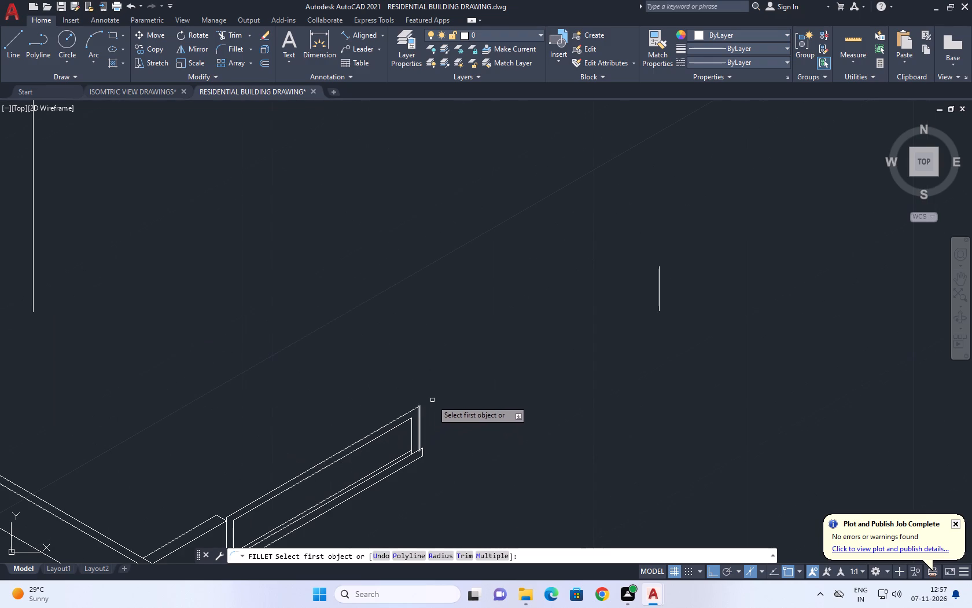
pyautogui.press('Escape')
# Copy the isolated vertical beyond the panel 0.226 m outward along the 30° direction to form a parallel pair.
pyautogui.moveTo(745, 256); pyautogui.dragTo(731, 258)
pyautogui.moveTo(577, 309); pyautogui.dragTo(577, 318)
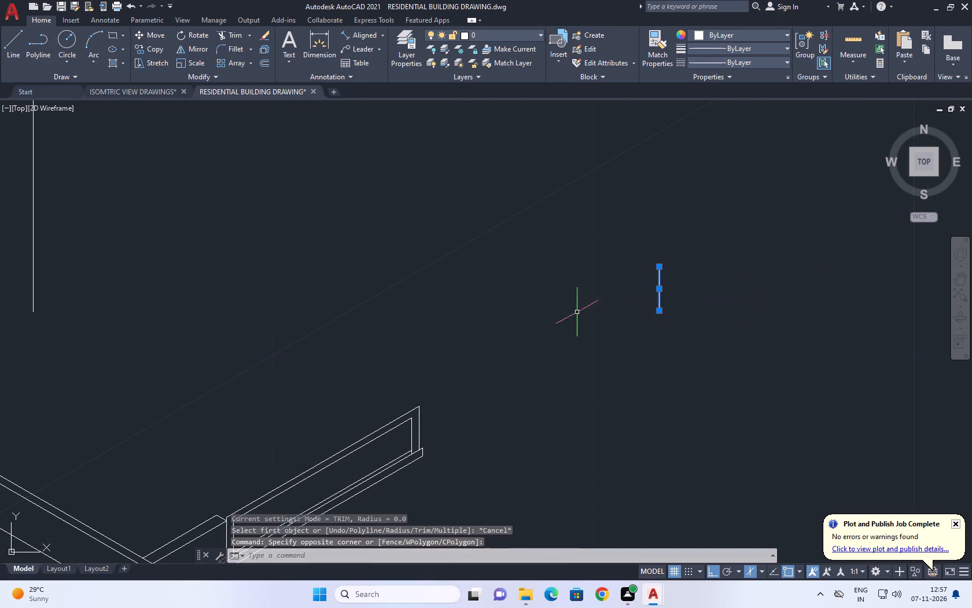
pyautogui.moveTo(613, 303); pyautogui.dragTo(529, 382, button='middle')
pyautogui.scroll(-1, 508, 382)
pyautogui.write('CO')
pyautogui.press('space')
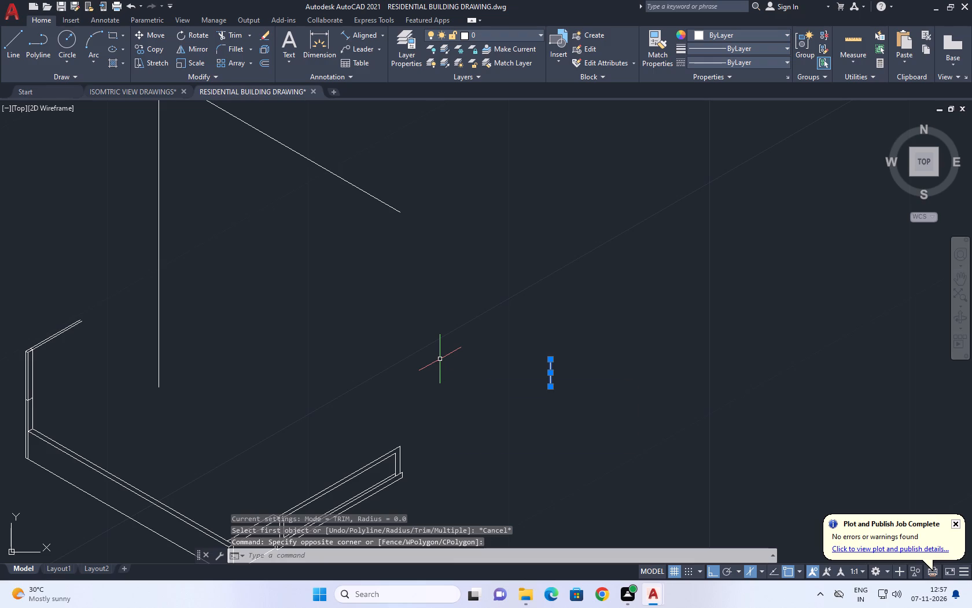
pyautogui.scroll(2, 557, 413)
pyautogui.click(541, 415)
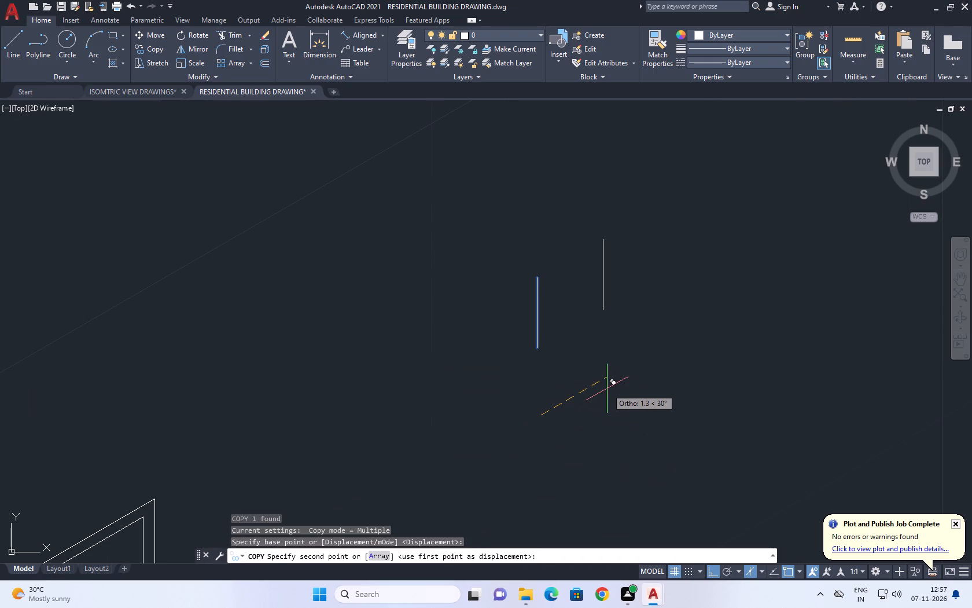
pyautogui.write('0.226')
pyautogui.press('Return')
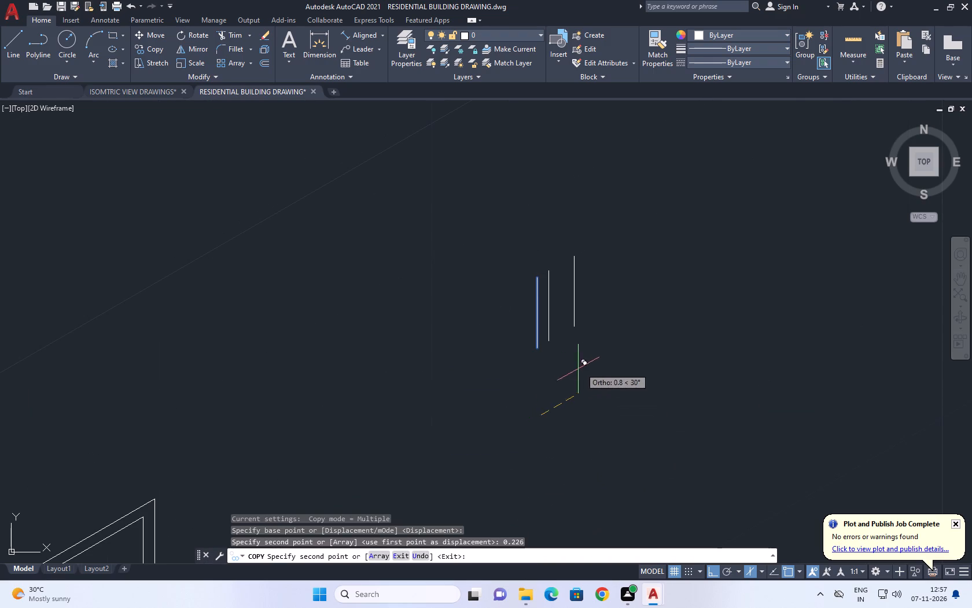
pyautogui.press('Escape')
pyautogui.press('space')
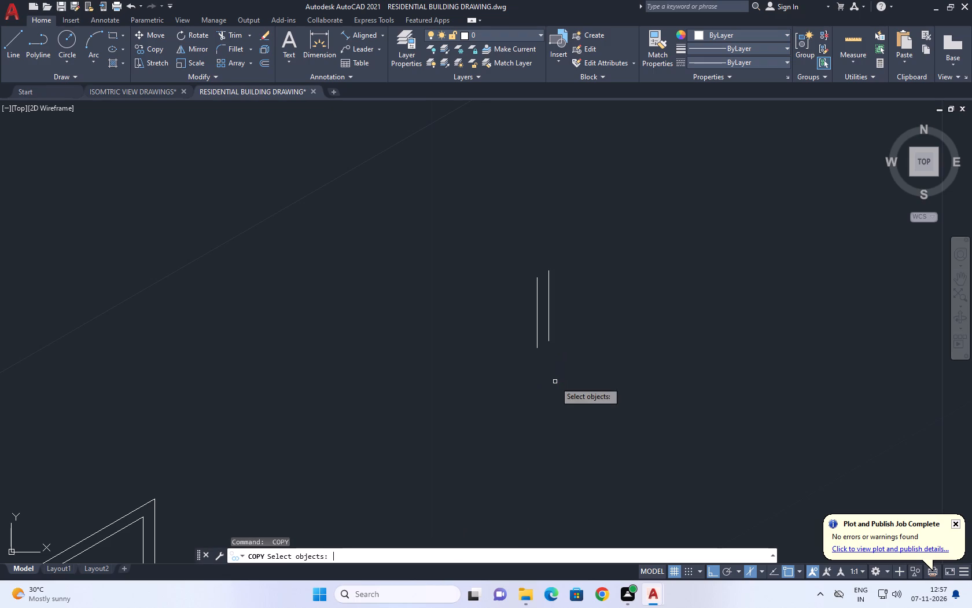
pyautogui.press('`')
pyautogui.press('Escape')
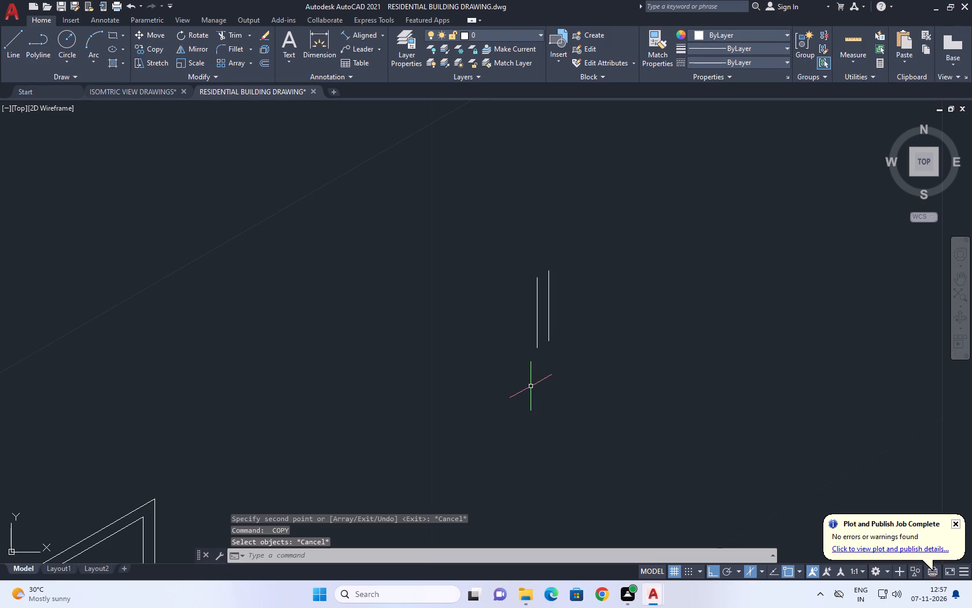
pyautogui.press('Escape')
# Fillet the panel's outer and inner top edges at zero radius to the outer and inner verticals of the far pair.
pyautogui.write('F')
pyautogui.press('space')
pyautogui.scroll(-4, 384, 361)
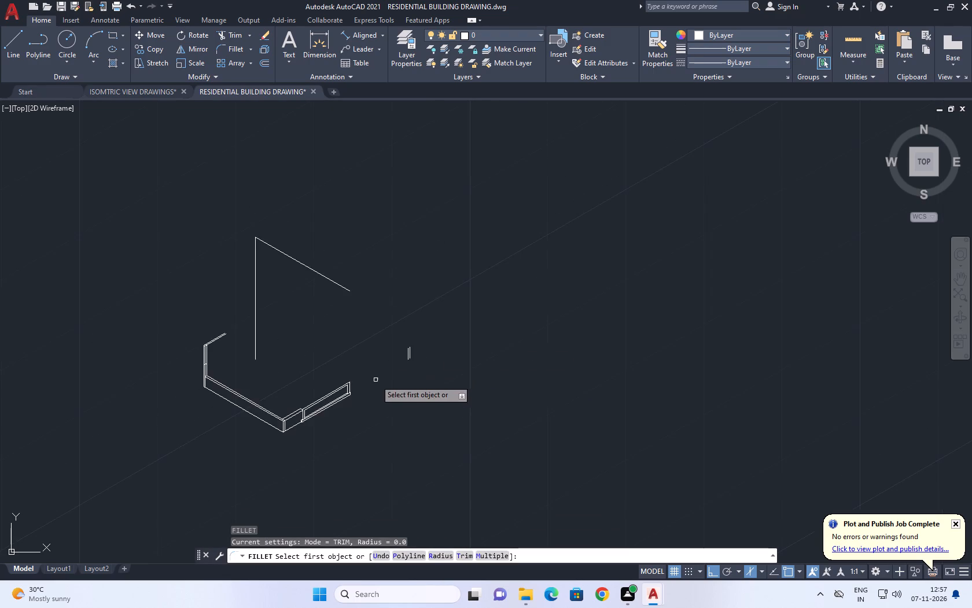
pyautogui.scroll(1, 352, 387)
pyautogui.click(337, 383)
pyautogui.scroll(1, 439, 323)
pyautogui.click(444, 332)
pyautogui.press('space')
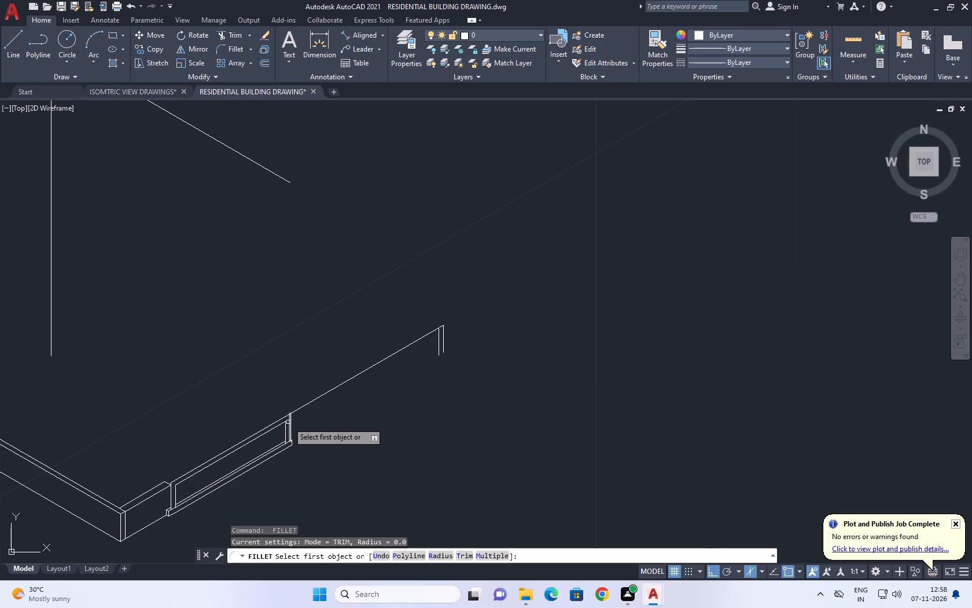
pyautogui.click(282, 425)
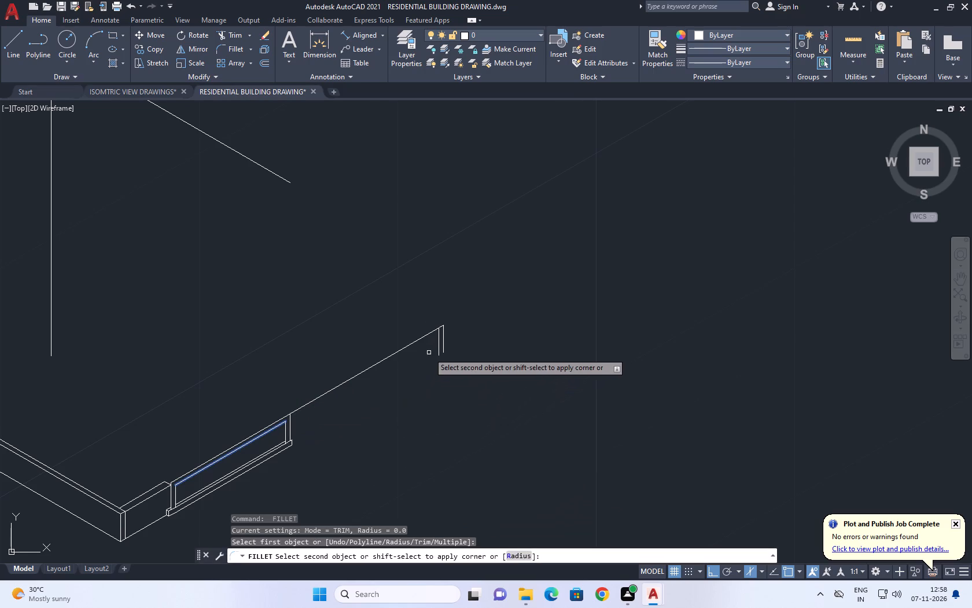
pyautogui.scroll(1, 430, 351)
pyautogui.click(443, 344)
pyautogui.moveTo(401, 412); pyautogui.dragTo(375, 315, button='middle')
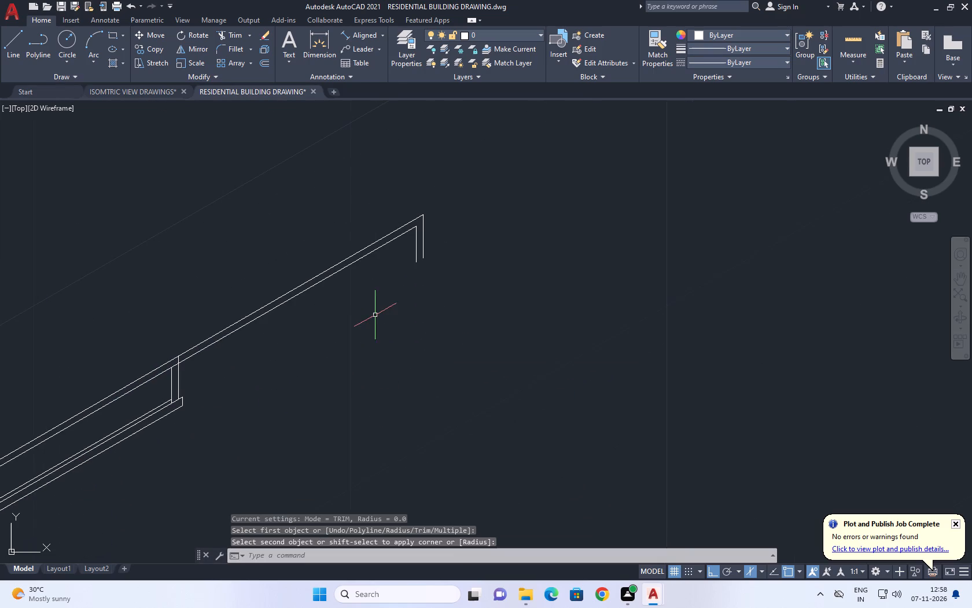
pyautogui.press('space')
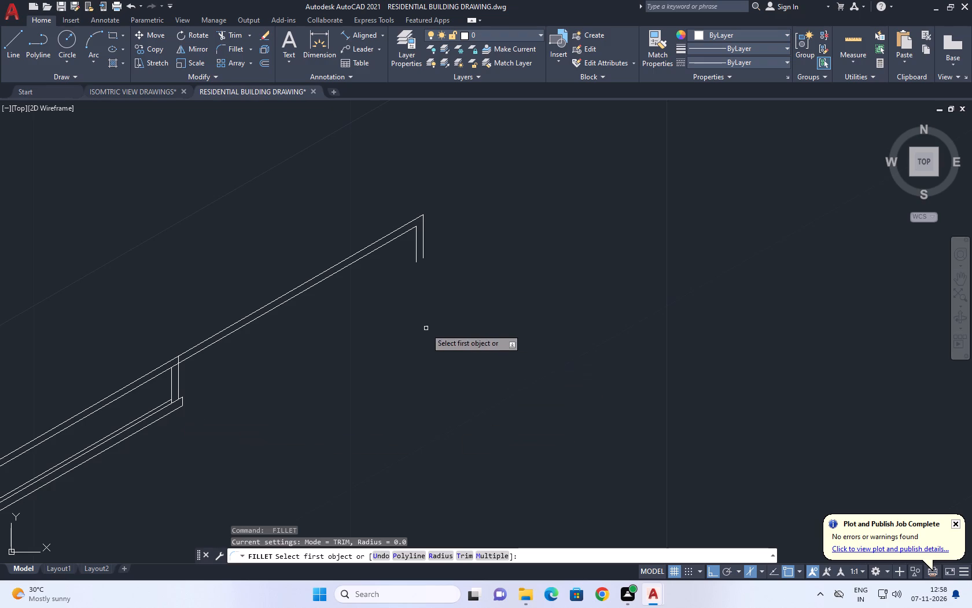
pyautogui.press('Escape')
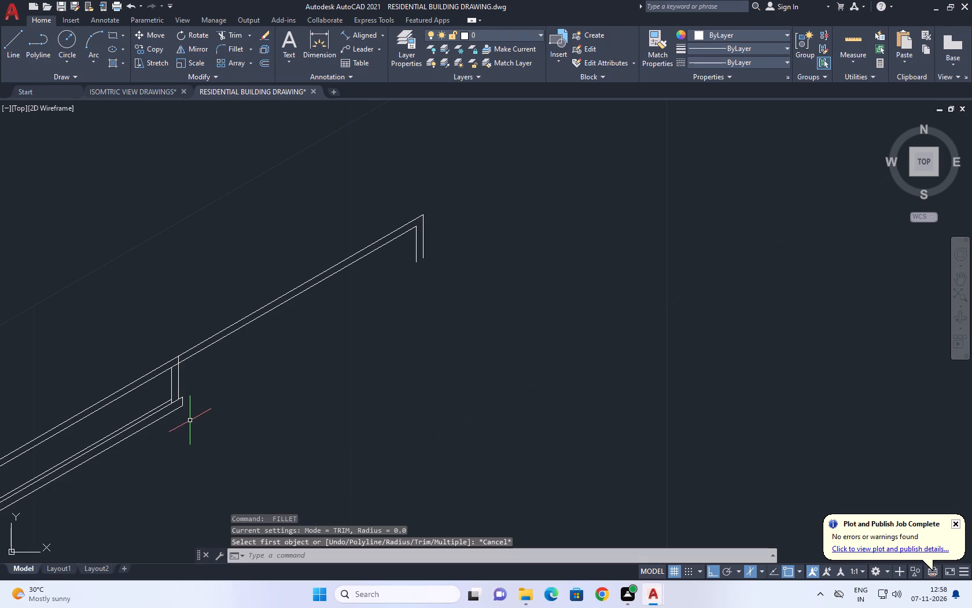
# Draw a line at 30° from the panel sill's upper end corner to the bottom of the far outer vertical.
pyautogui.press('l')
pyautogui.press('space')
pyautogui.scroll(2, 192, 405)
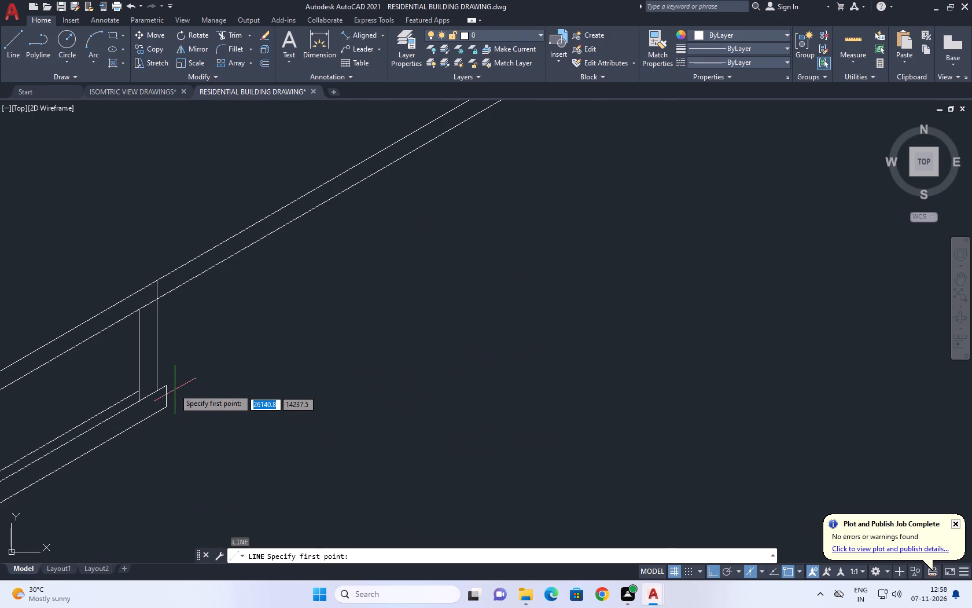
pyautogui.click(164, 384)
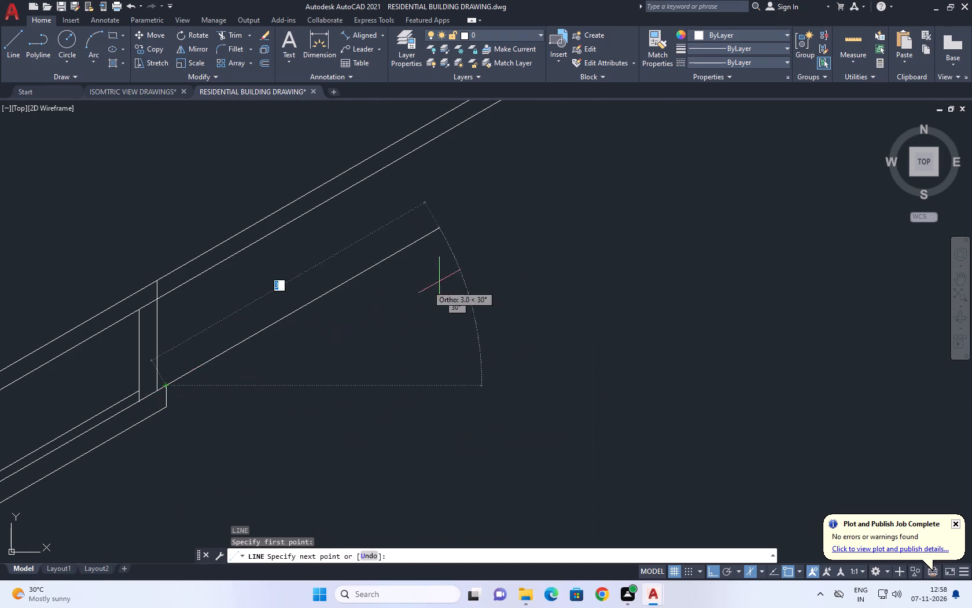
pyautogui.moveTo(486, 263); pyautogui.dragTo(319, 384, button='middle')
pyautogui.scroll(-2, 429, 321)
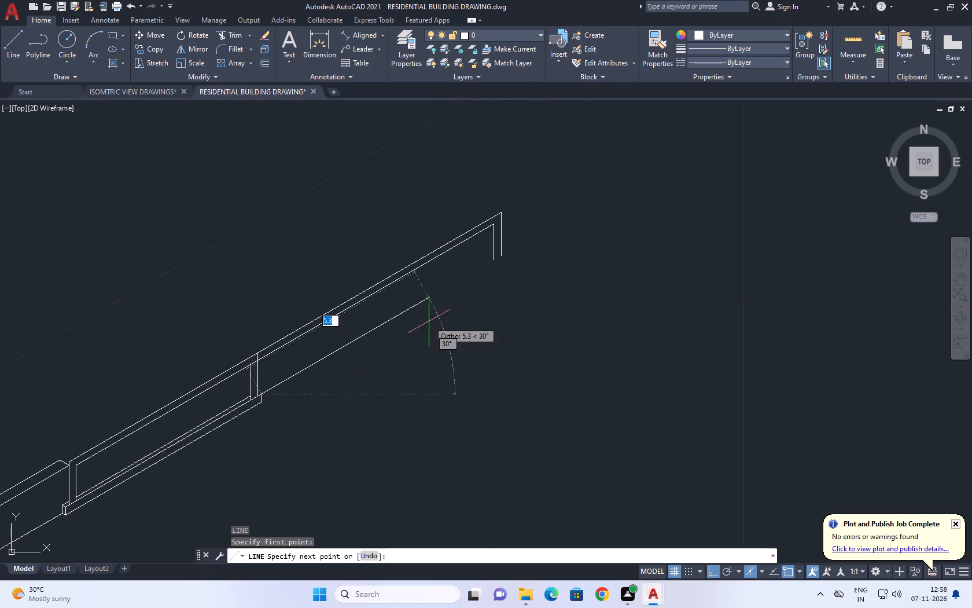
pyautogui.click(499, 254)
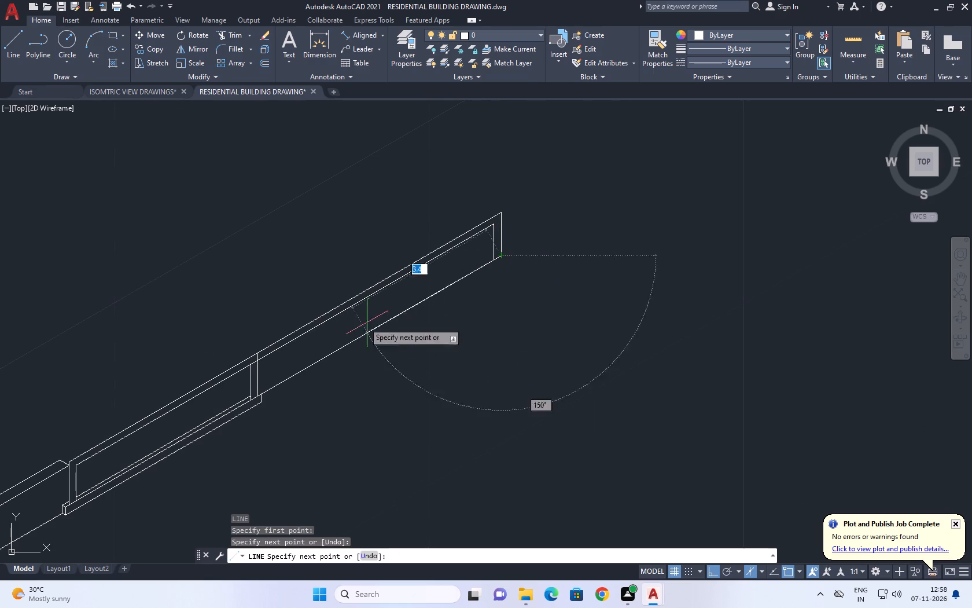
pyautogui.press('space')
# Draw a parallel line about 7.7 m long at 30° from the sill's lower end corner, just past the far outer vertical.
pyautogui.press('space')
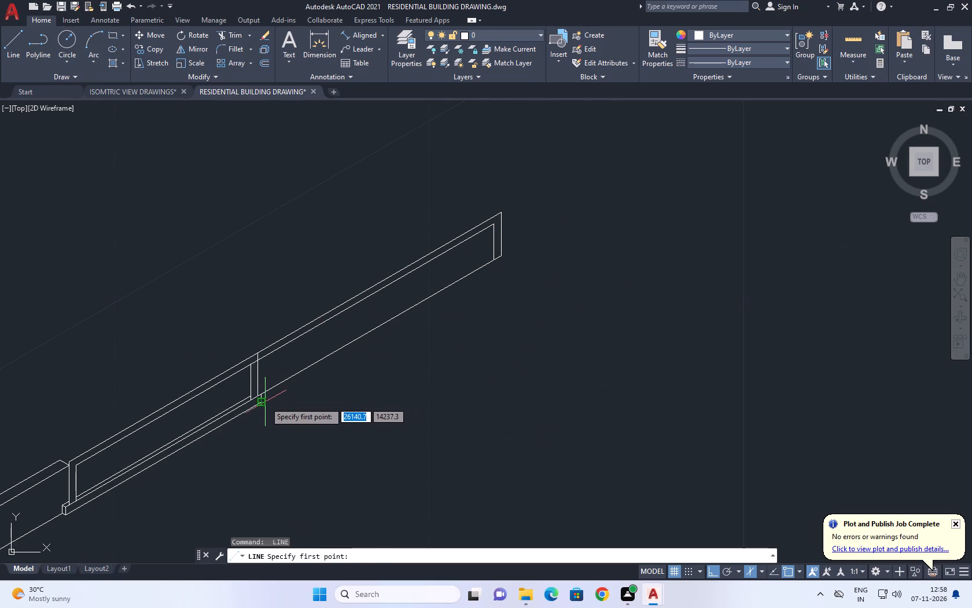
pyautogui.click(263, 401)
pyautogui.scroll(2, 492, 268)
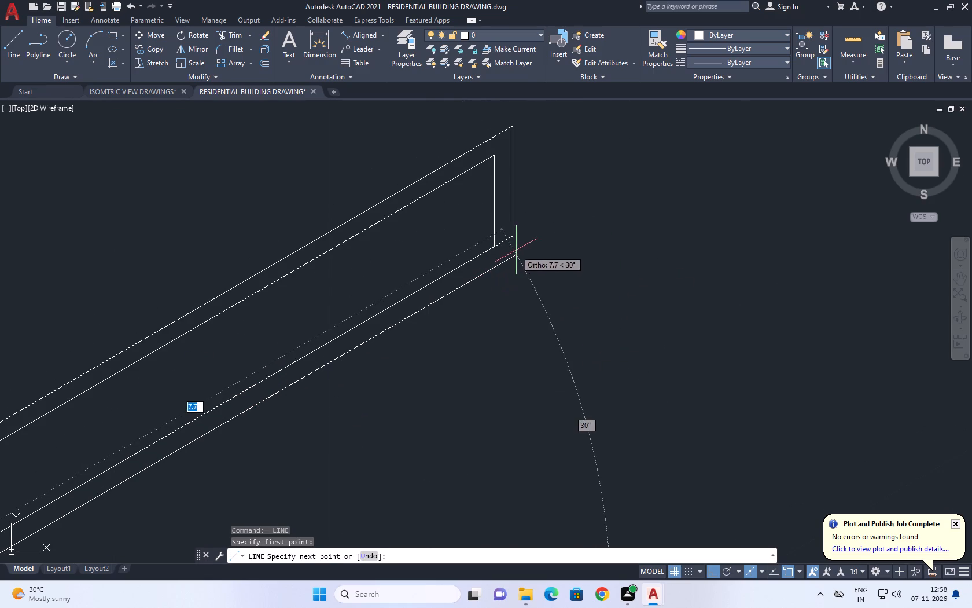
pyautogui.moveTo(516, 250); pyautogui.dragTo(516, 243)
pyautogui.press('space')
# Fillet the far outer vertical to the lower bottom line and the far inner vertical to the upper bottom line at zero radius.
pyautogui.write('F')
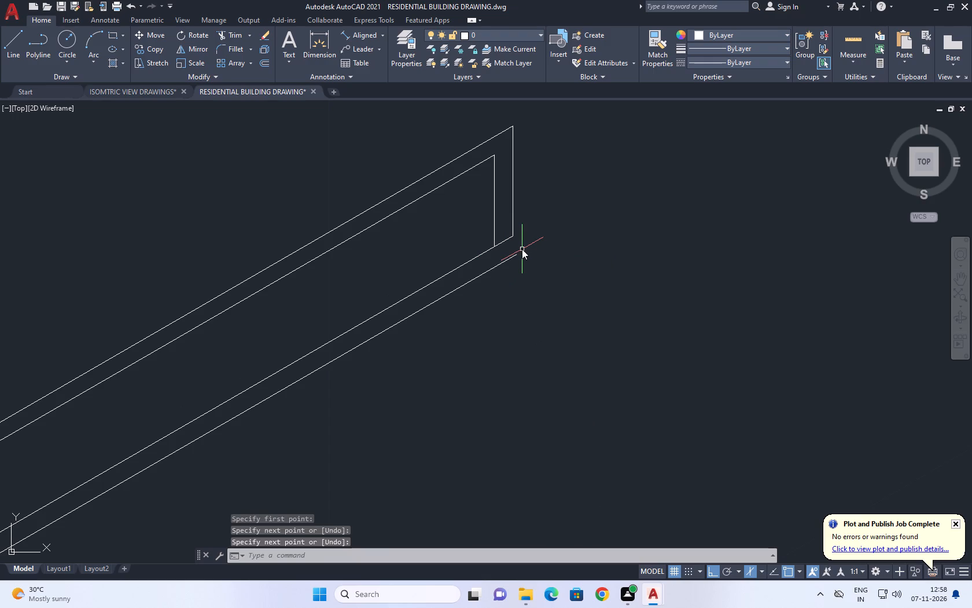
pyautogui.press('space')
pyautogui.click(513, 224)
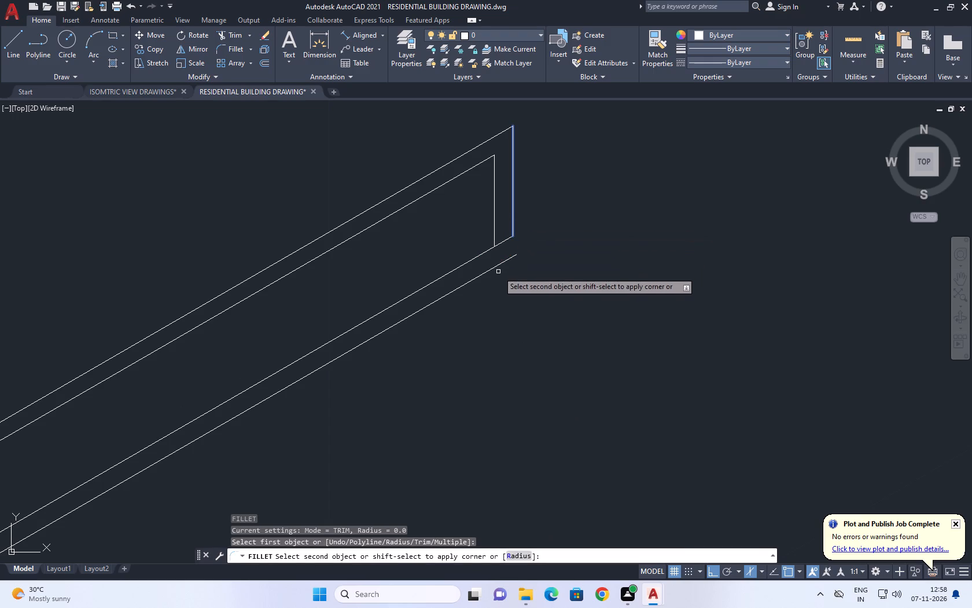
pyautogui.click(504, 263)
pyautogui.press('space')
pyautogui.click(483, 255)
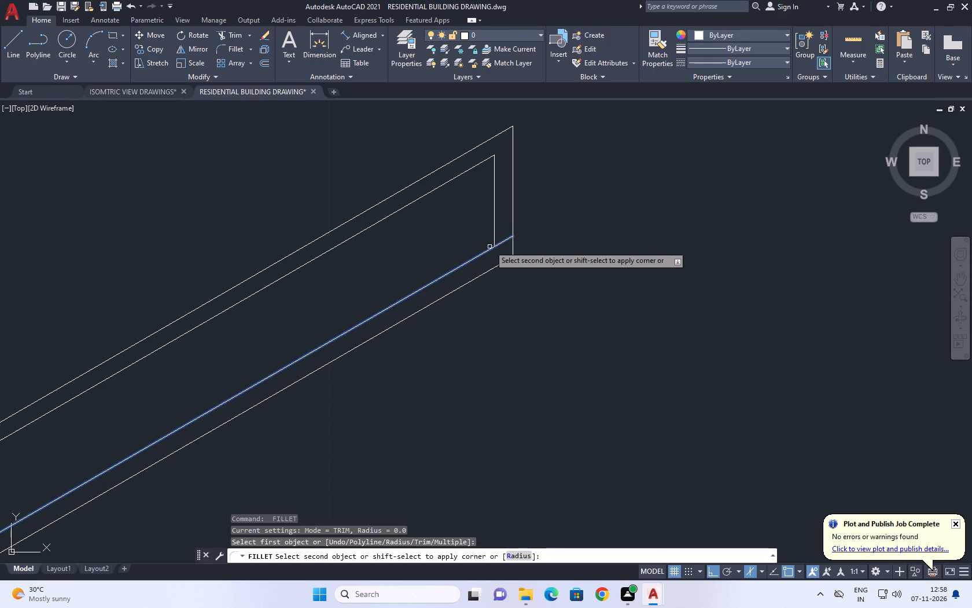
pyautogui.click(497, 236)
pyautogui.click(494, 236)
# Erase the short vertical end line of the sill between the two bottom lines.
pyautogui.scroll(-2, 508, 244)
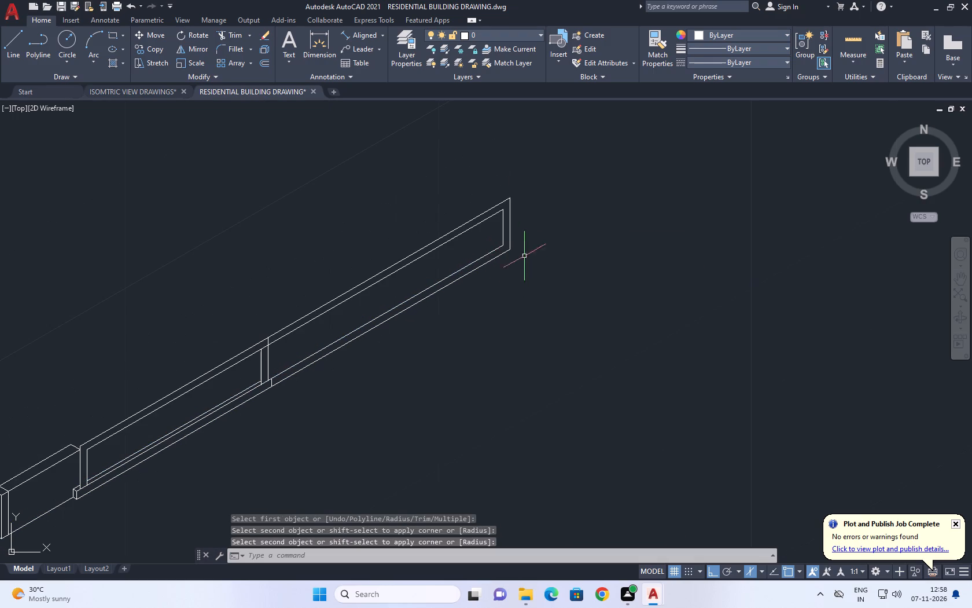
pyautogui.scroll(3, 267, 396)
pyautogui.scroll(1, 333, 364)
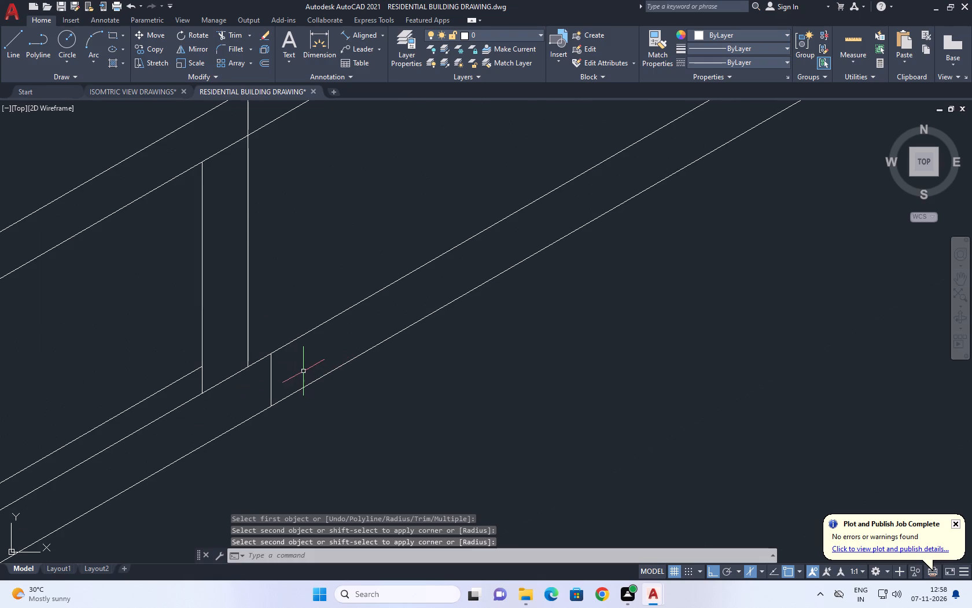
pyautogui.click(296, 370)
pyautogui.click(266, 391)
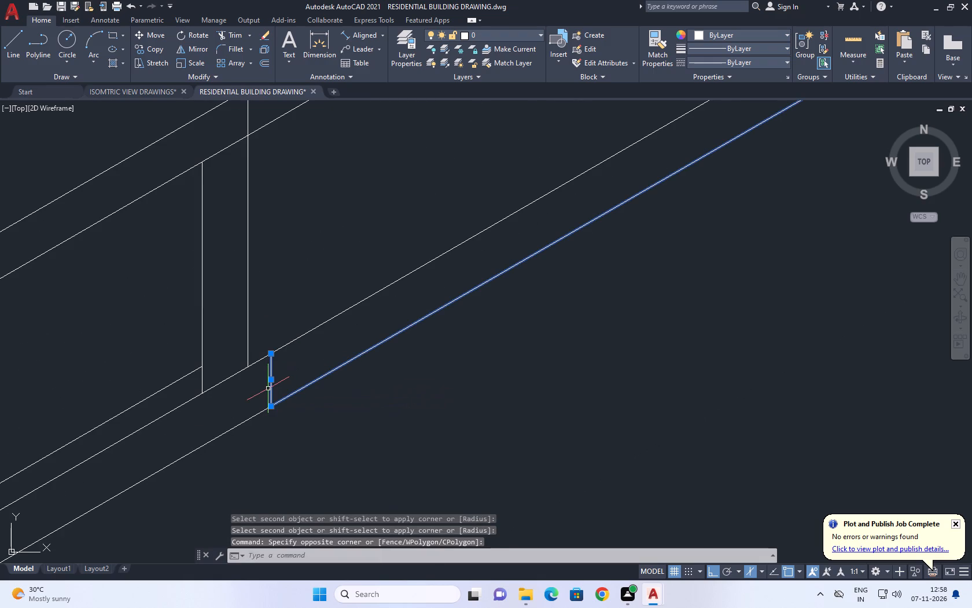
pyautogui.press('Escape')
pyautogui.click(274, 379)
pyautogui.click(256, 381)
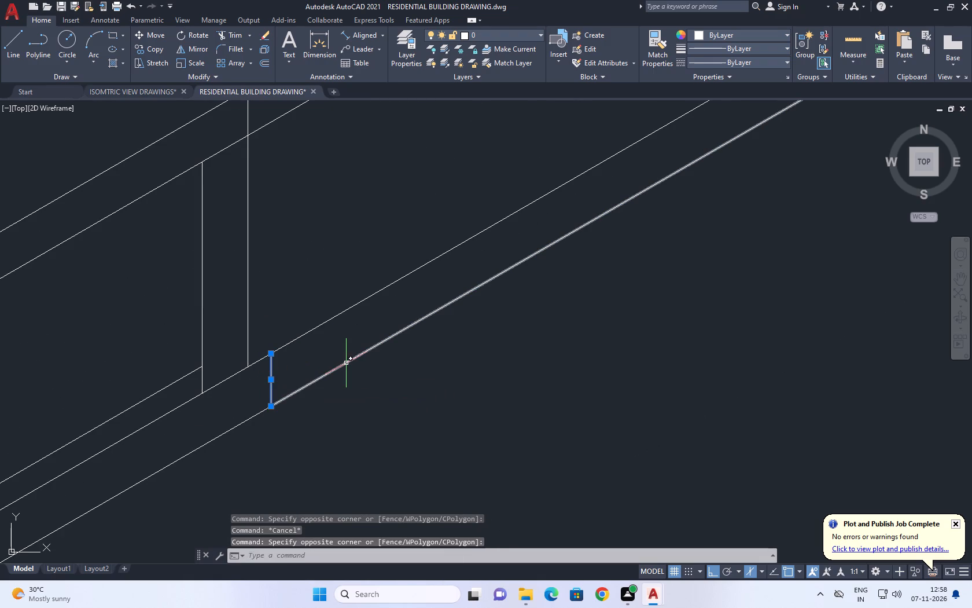
pyautogui.press('Delete')
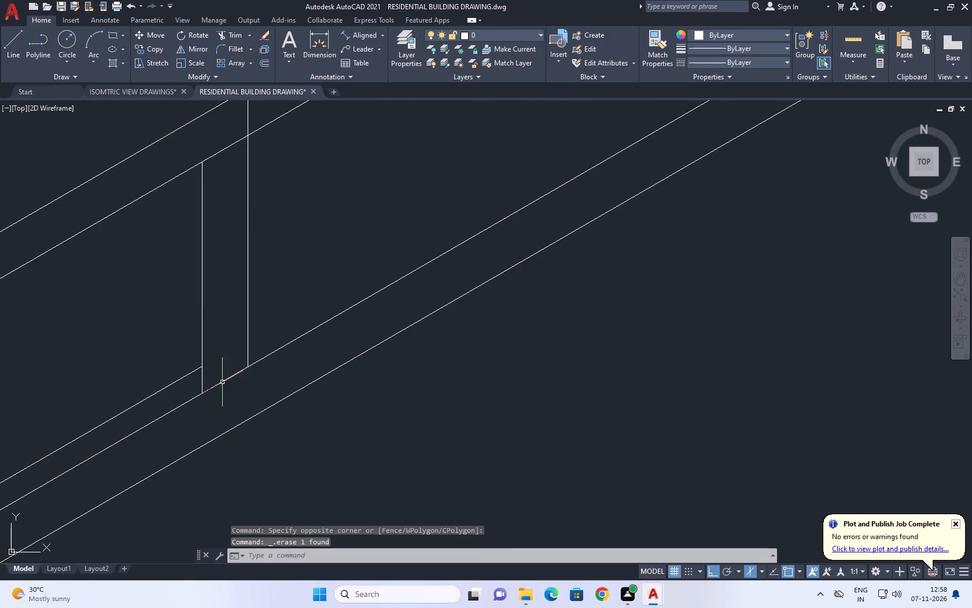
# Shorten the sill's upper edge so that it ends at the bottom of the first panel's far inner vertical.
pyautogui.moveTo(216, 381); pyautogui.dragTo(294, 405, button='middle')
pyautogui.scroll(-1, 329, 400)
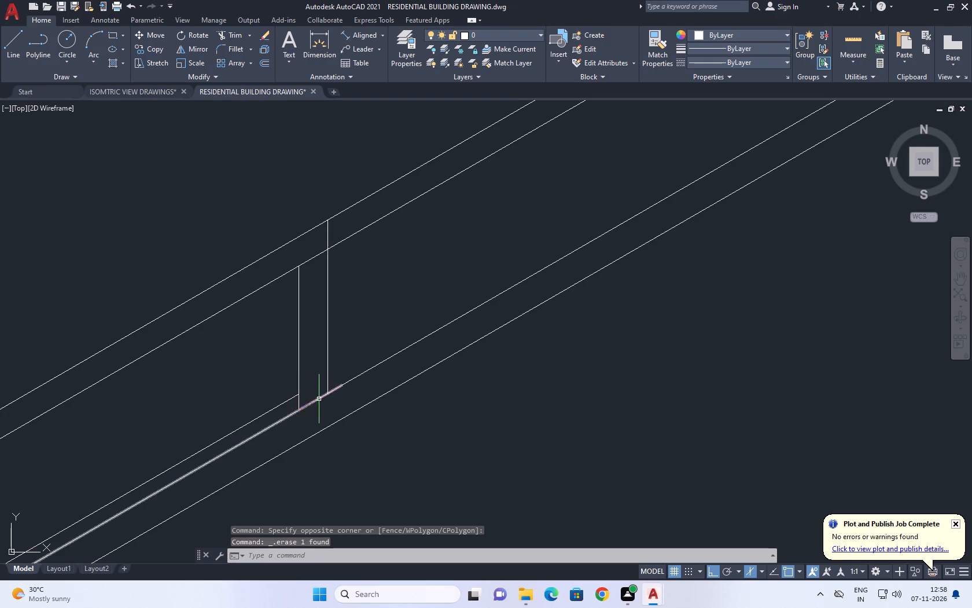
pyautogui.click(319, 399)
pyautogui.click(340, 386)
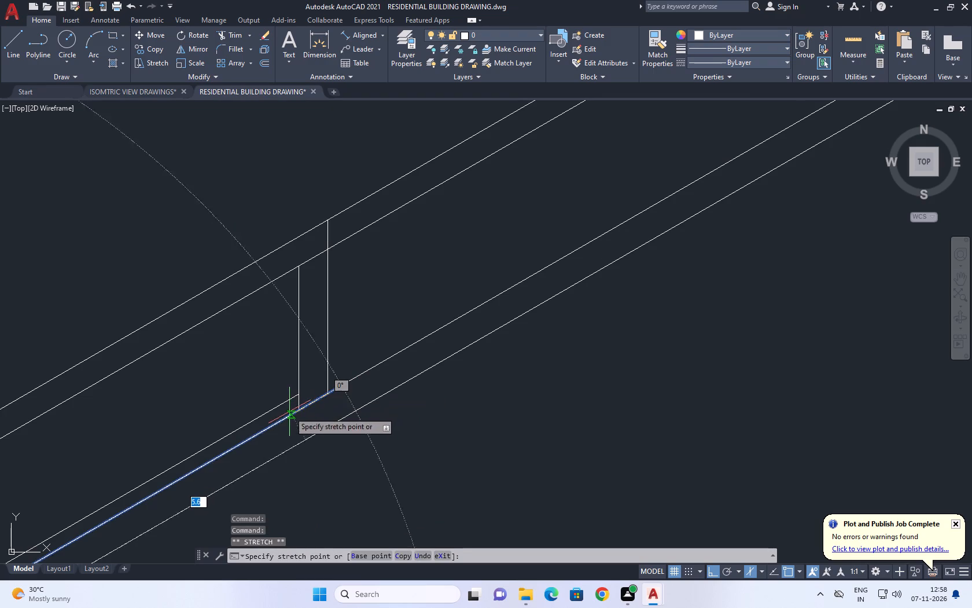
pyautogui.moveTo(297, 409); pyautogui.dragTo(306, 408)
pyautogui.press('Escape')
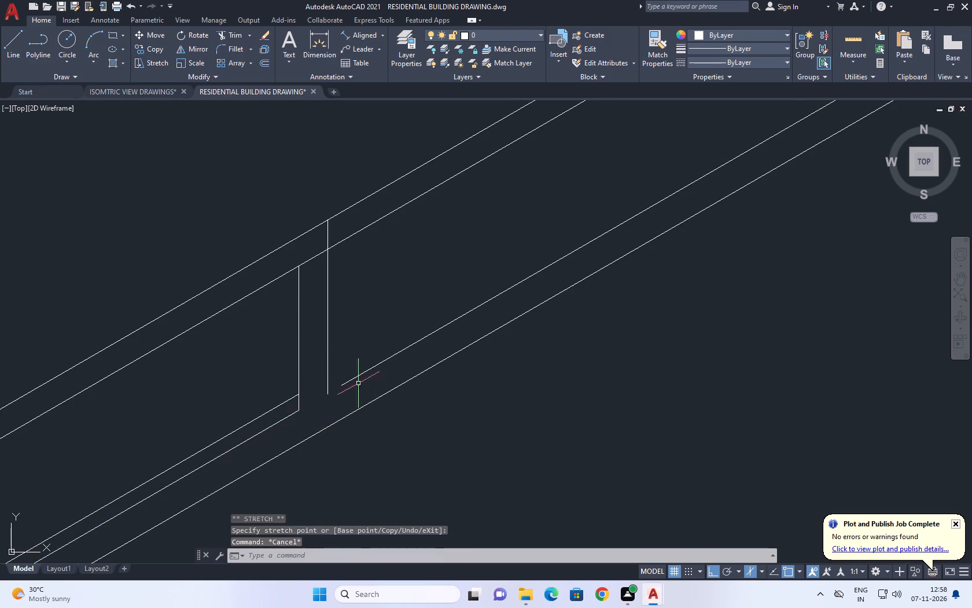
# Fillet the first panel's far outer vertical to the second panel's inner bottom line at zero radius.
pyautogui.moveTo(338, 350); pyautogui.dragTo(345, 373, button='middle')
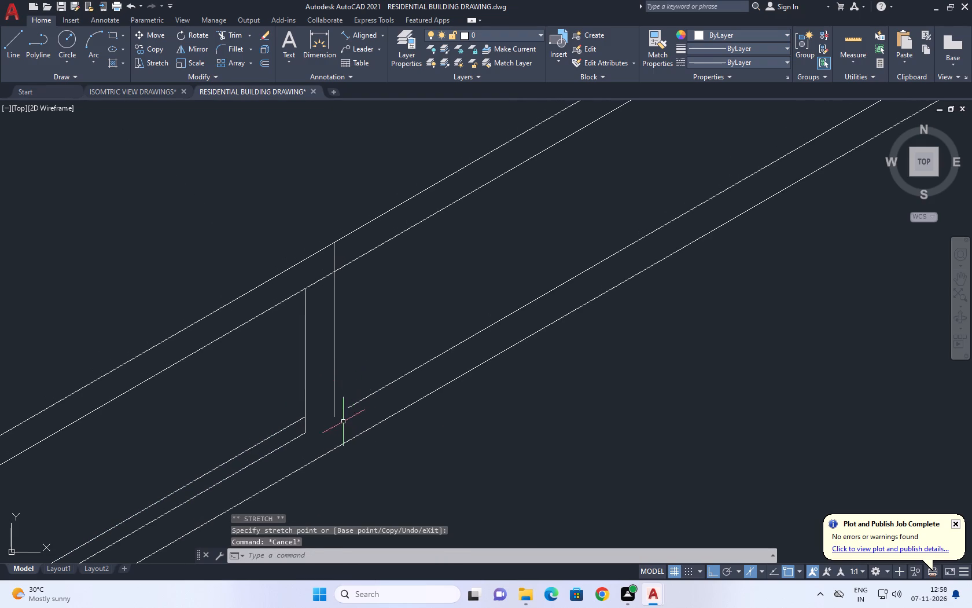
pyautogui.scroll(-1, 329, 412)
pyautogui.write('F')
pyautogui.press('space')
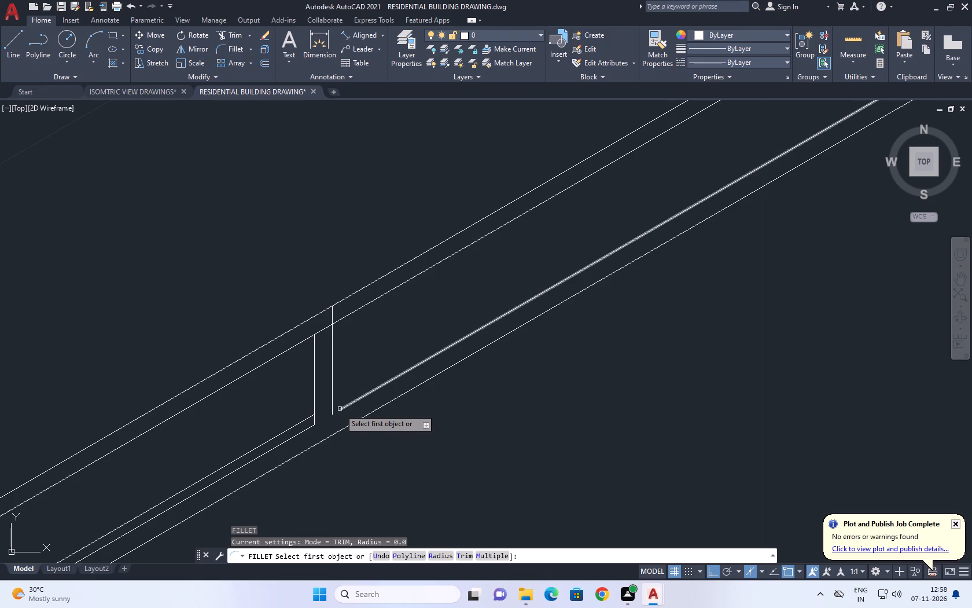
pyautogui.click(333, 407)
pyautogui.click(346, 409)
pyautogui.moveTo(332, 308); pyautogui.dragTo(348, 359, button='middle')
# Trim the part of the dividing vertical that crosses the band between the two top edges.
pyautogui.scroll(-1, 348, 360)
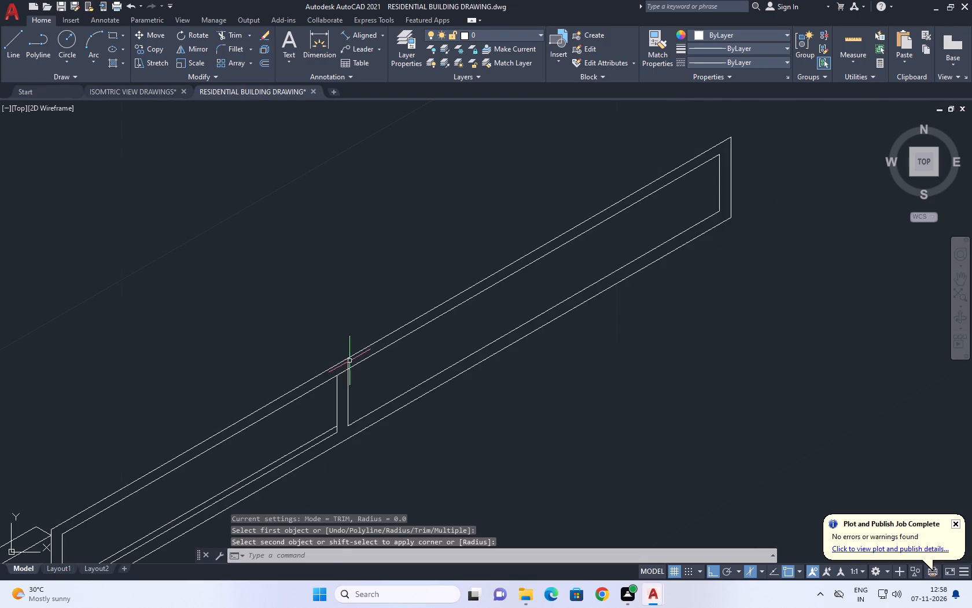
pyautogui.scroll(2, 351, 365)
pyautogui.press('t')
pyautogui.press('r')
pyautogui.press('space')
pyautogui.scroll(2, 356, 373)
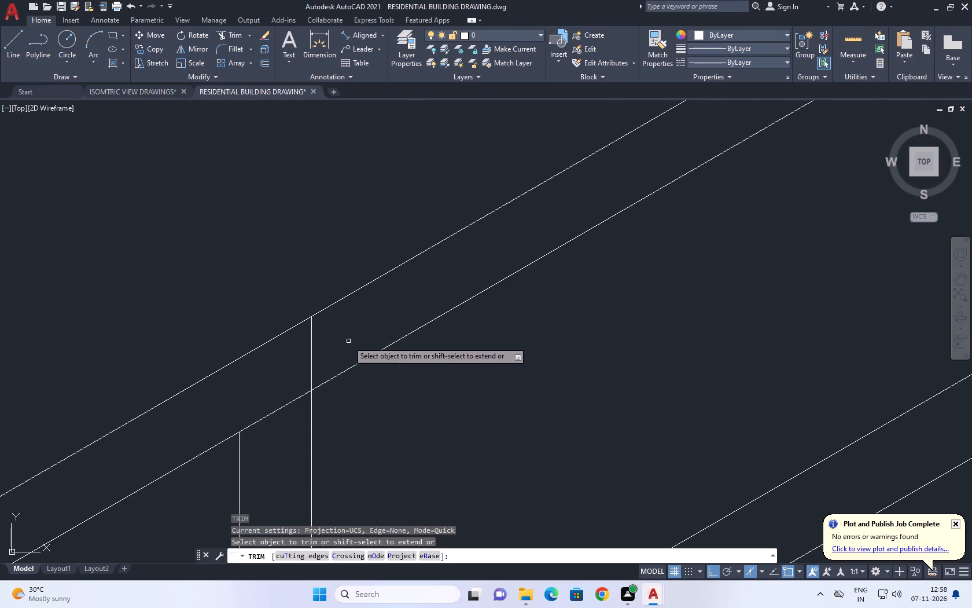
pyautogui.click(347, 337)
pyautogui.moveTo(270, 358); pyautogui.dragTo(263, 358)
pyautogui.scroll(-4, 345, 360)
pyautogui.scroll(-1, 463, 361)
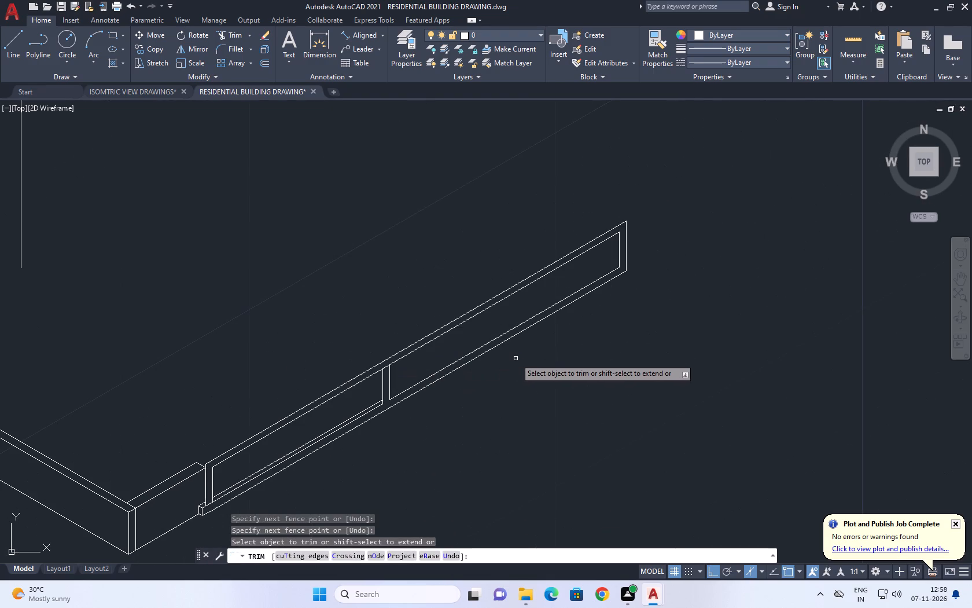
pyautogui.press('space')
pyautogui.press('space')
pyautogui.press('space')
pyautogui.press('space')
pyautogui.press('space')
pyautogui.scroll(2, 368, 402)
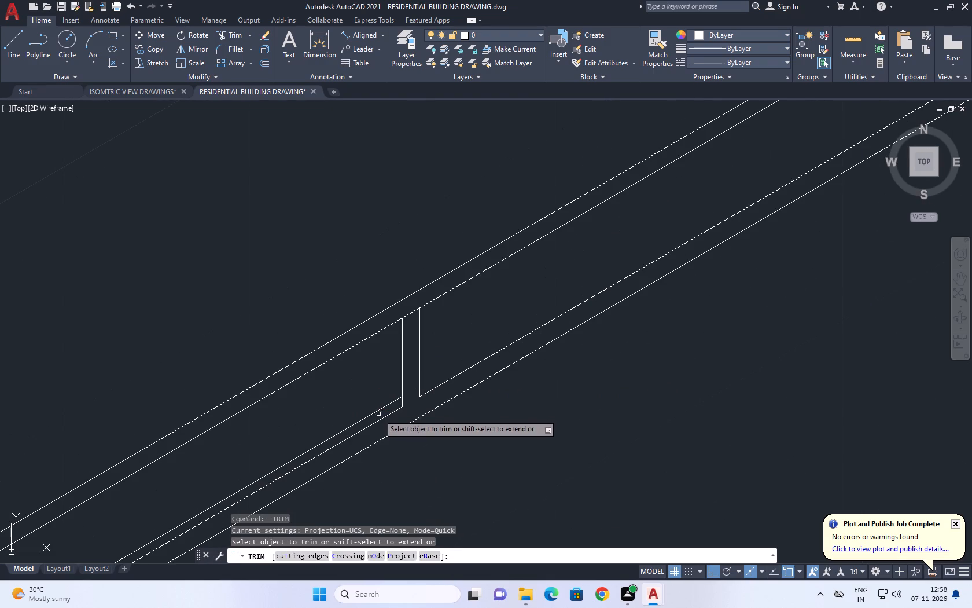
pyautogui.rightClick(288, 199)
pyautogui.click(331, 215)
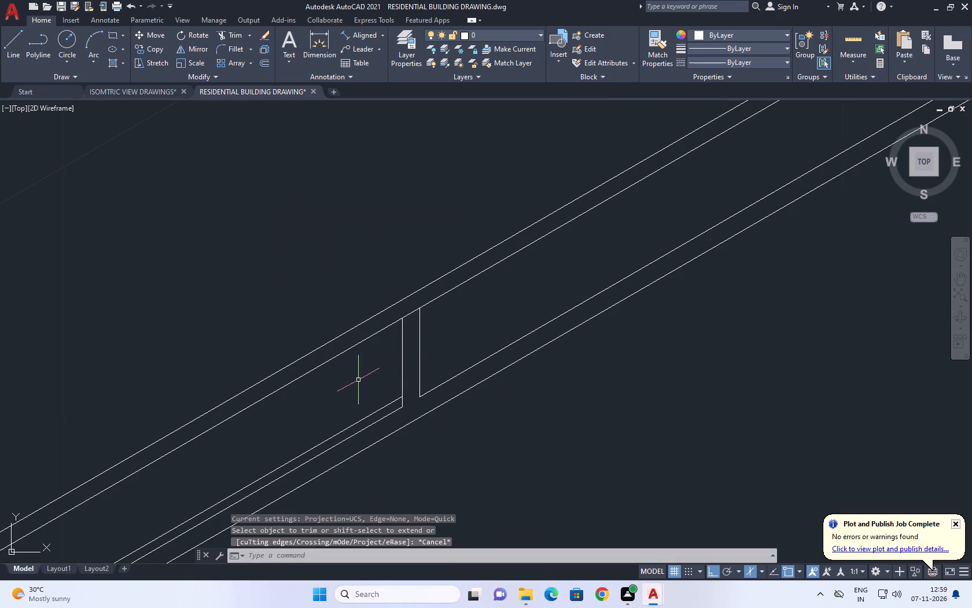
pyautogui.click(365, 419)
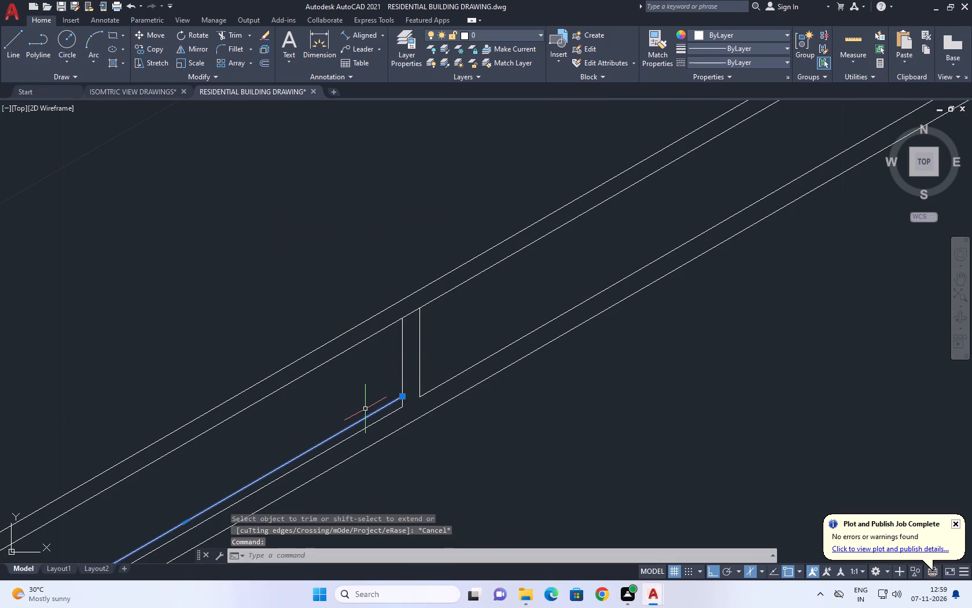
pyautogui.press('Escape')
# Draw a sill line at 30° from the end of the first panel's sill upper edge through the second panel, past its far end.
pyautogui.write('L')
pyautogui.press('space')
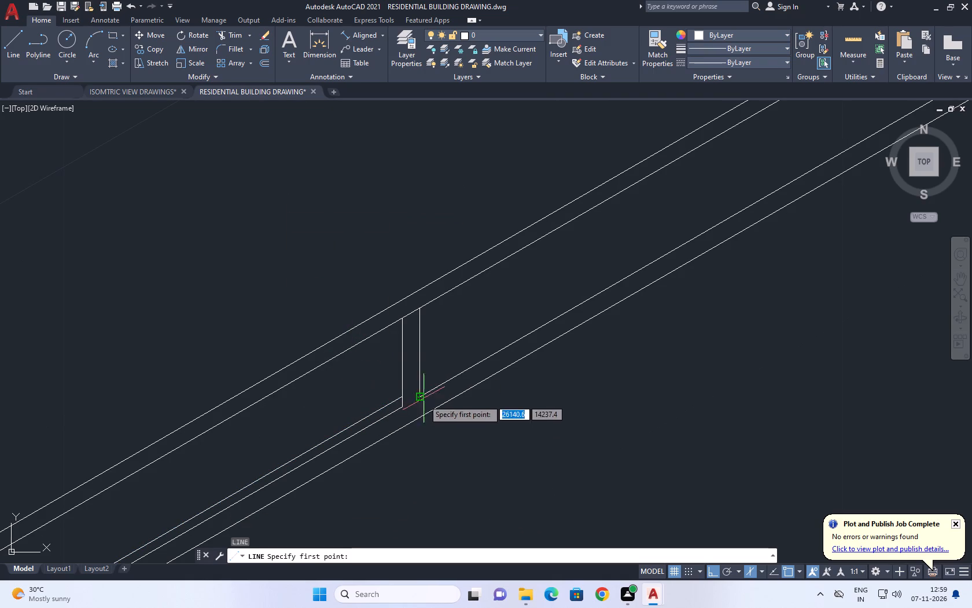
pyautogui.scroll(2, 414, 395)
pyautogui.click(383, 398)
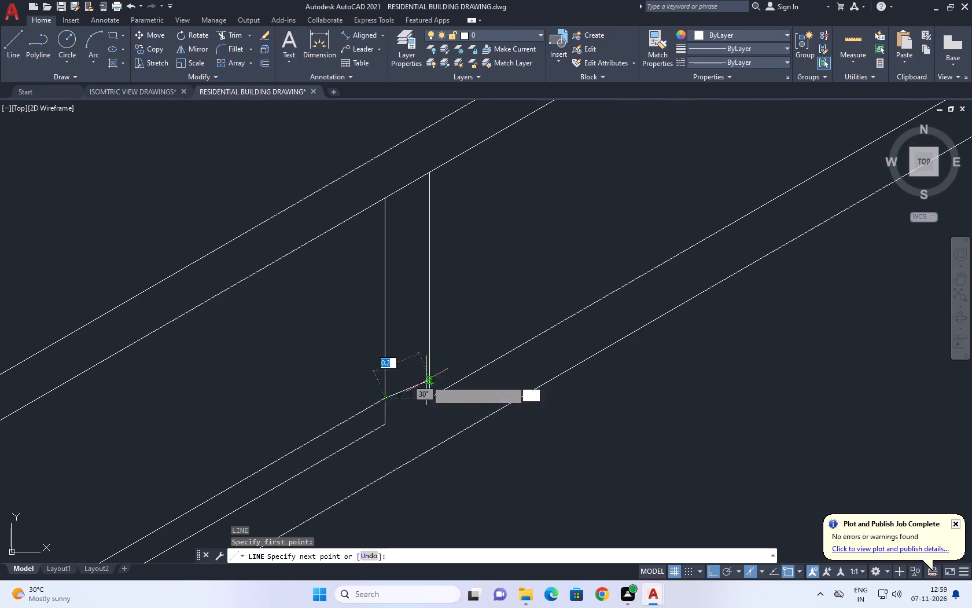
pyautogui.scroll(-2, 437, 369)
pyautogui.moveTo(603, 265); pyautogui.dragTo(286, 432, button='middle')
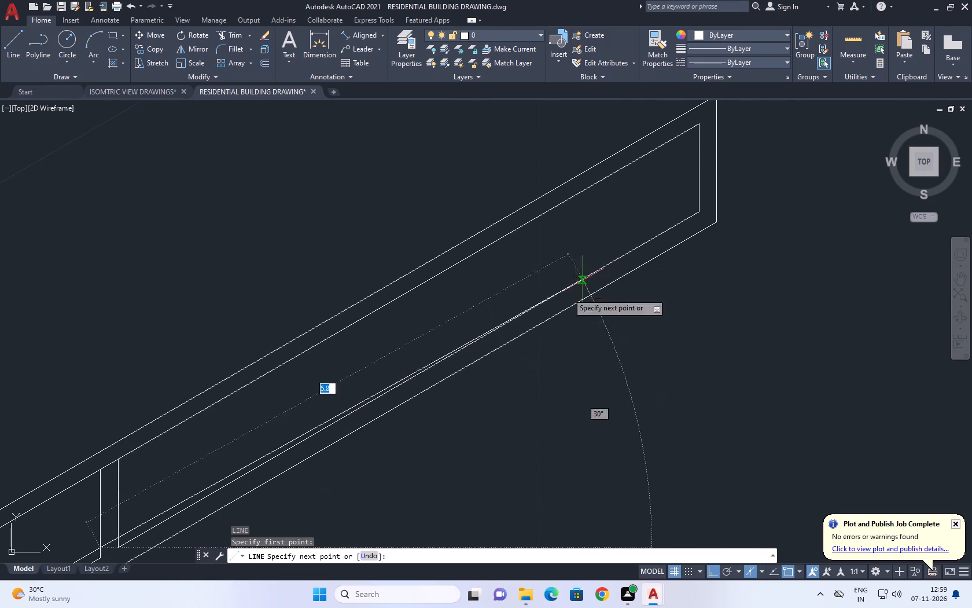
pyautogui.click(745, 176)
pyautogui.rightClick(776, 147)
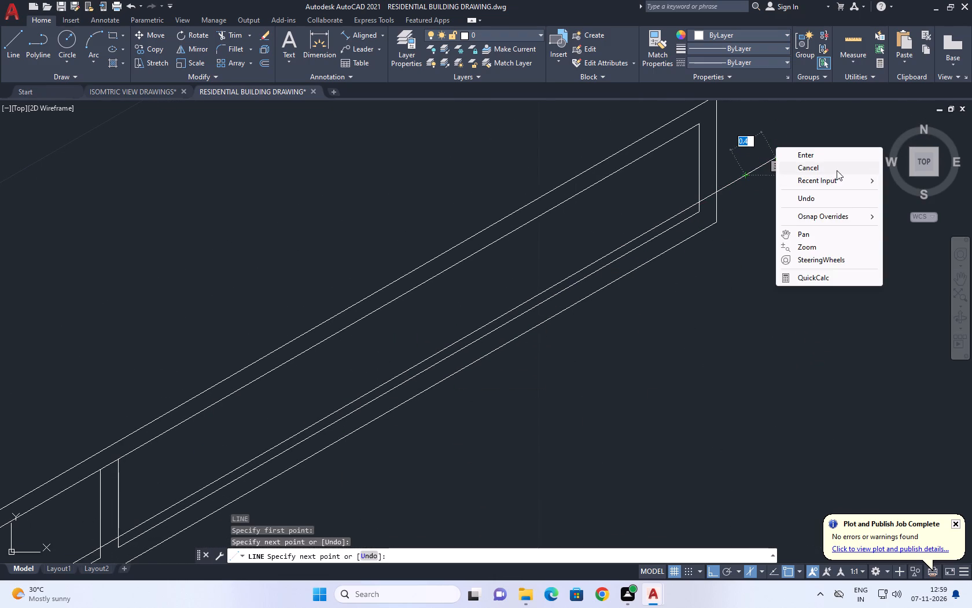
pyautogui.click(837, 170)
# Trim the new sill line beyond the second panel's far inner vertical, including the piece outside the frame.
pyautogui.moveTo(716, 239); pyautogui.dragTo(624, 310, button='middle')
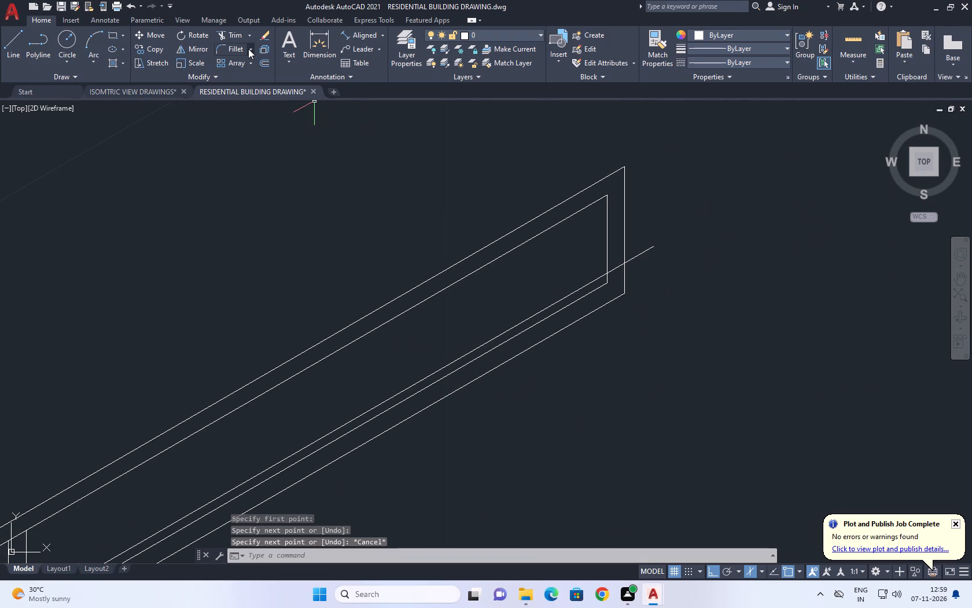
pyautogui.click(235, 33)
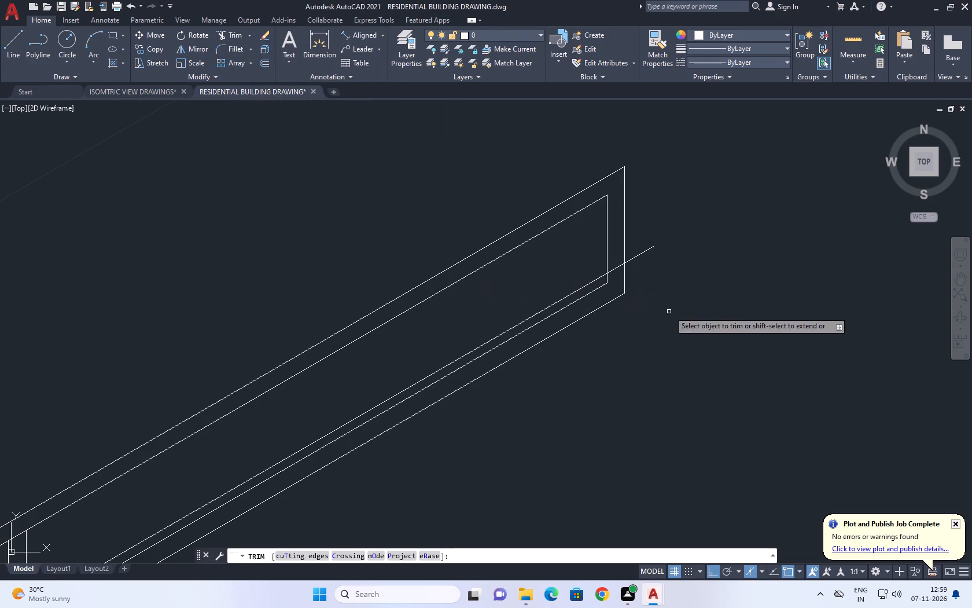
pyautogui.scroll(2, 623, 257)
pyautogui.click(613, 291)
pyautogui.moveTo(595, 250); pyautogui.dragTo(599, 255)
pyautogui.click(675, 243)
pyautogui.moveTo(661, 219); pyautogui.dragTo(661, 244)
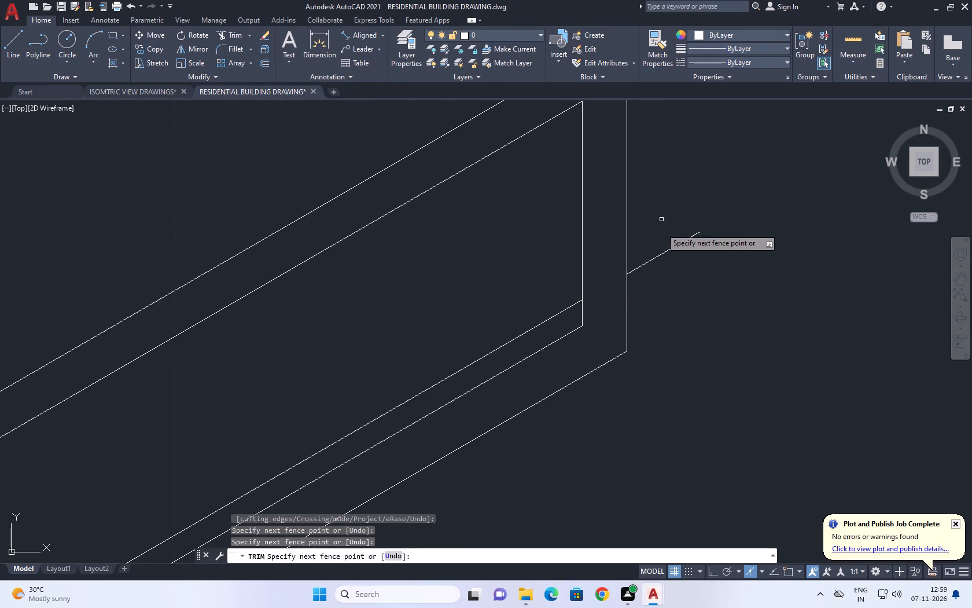
pyautogui.moveTo(661, 244); pyautogui.dragTo(668, 292)
pyautogui.moveTo(667, 278); pyautogui.dragTo(662, 246)
pyautogui.click(656, 218)
pyautogui.rightClick(664, 262)
pyautogui.click(700, 273)
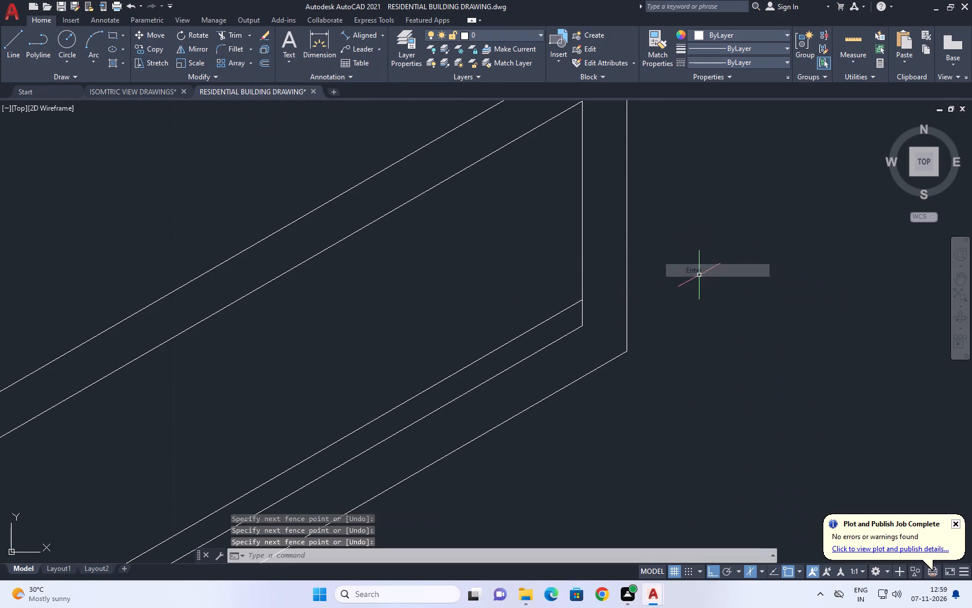
# Shorten the near end of the second panel's sill line to the panel's near inner vertical.
pyautogui.scroll(-3, 699, 275)
pyautogui.moveTo(310, 484); pyautogui.dragTo(378, 361, button='middle')
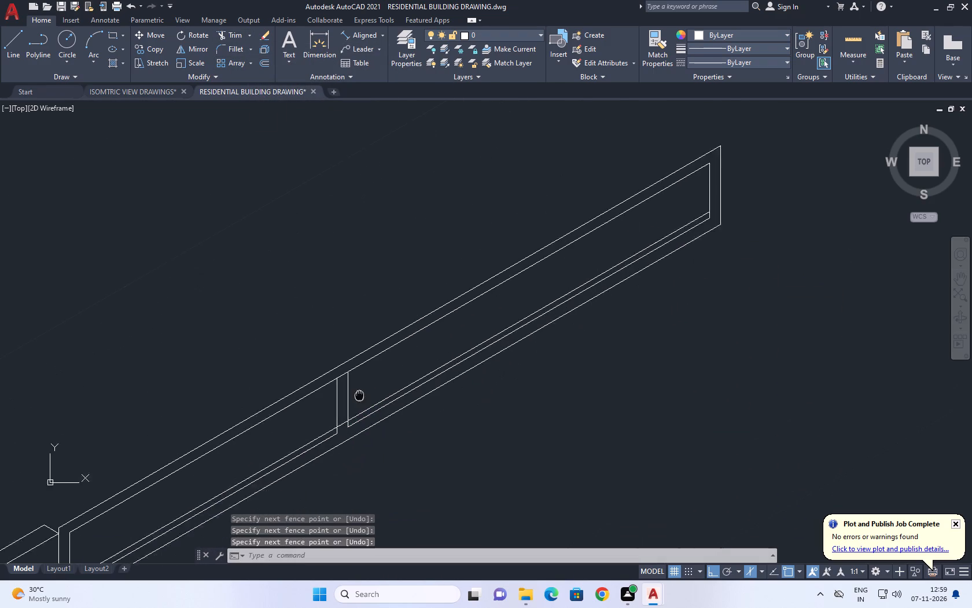
pyautogui.moveTo(378, 361); pyautogui.dragTo(382, 356, button='middle')
pyautogui.scroll(3, 385, 367)
pyautogui.click(338, 360)
pyautogui.click(338, 384)
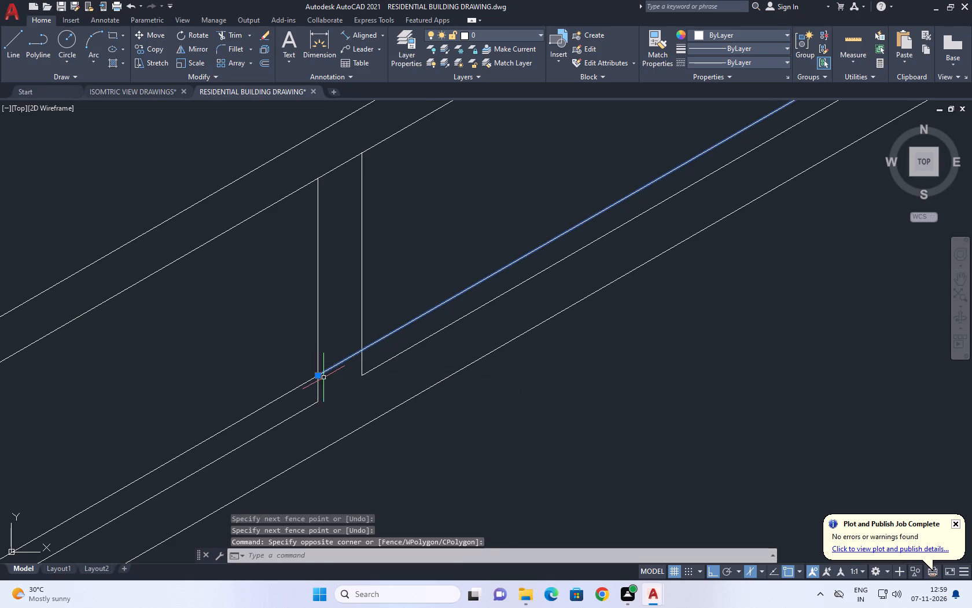
pyautogui.click(319, 377)
pyautogui.click(360, 351)
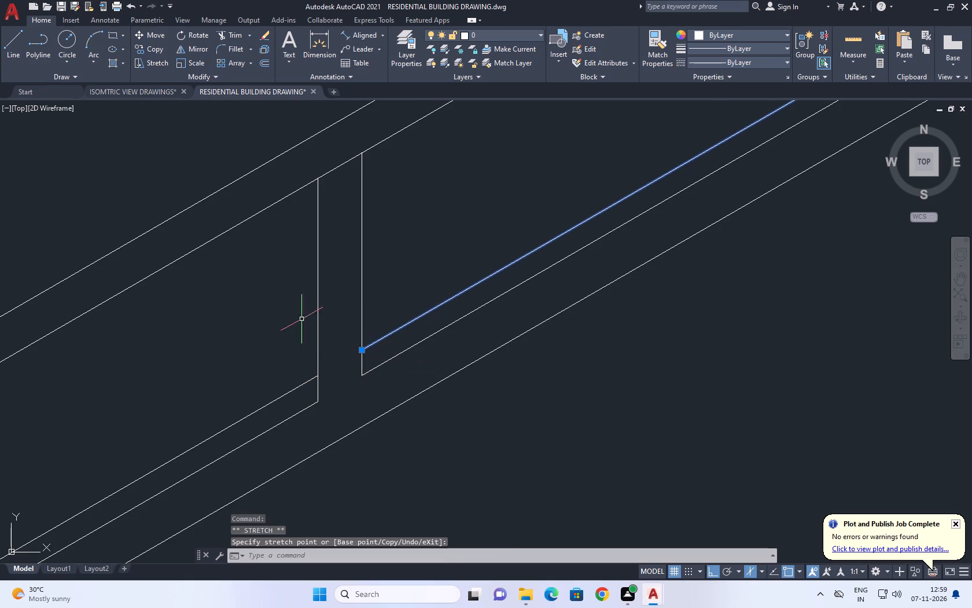
pyautogui.rightClick(284, 296)
pyautogui.click(348, 205)
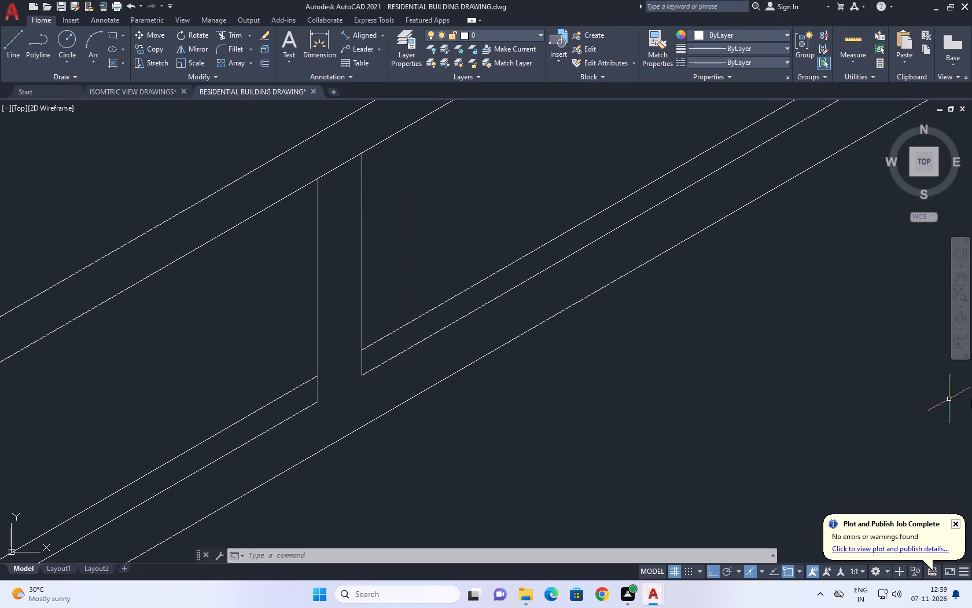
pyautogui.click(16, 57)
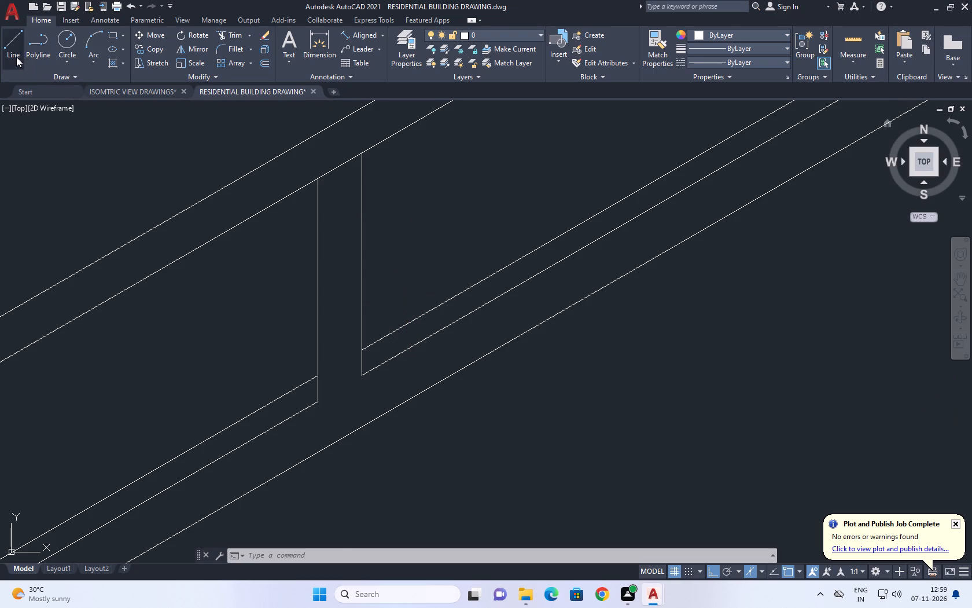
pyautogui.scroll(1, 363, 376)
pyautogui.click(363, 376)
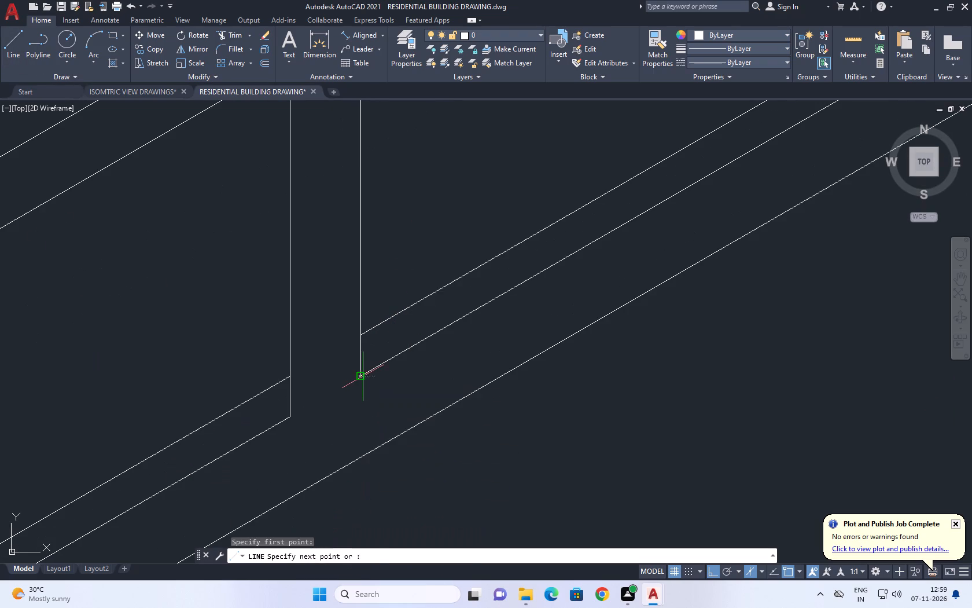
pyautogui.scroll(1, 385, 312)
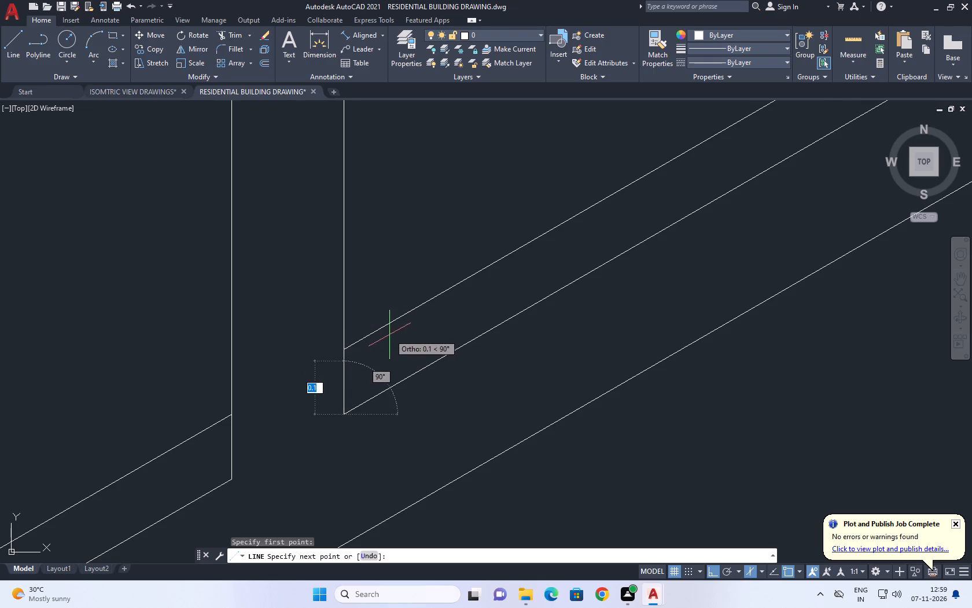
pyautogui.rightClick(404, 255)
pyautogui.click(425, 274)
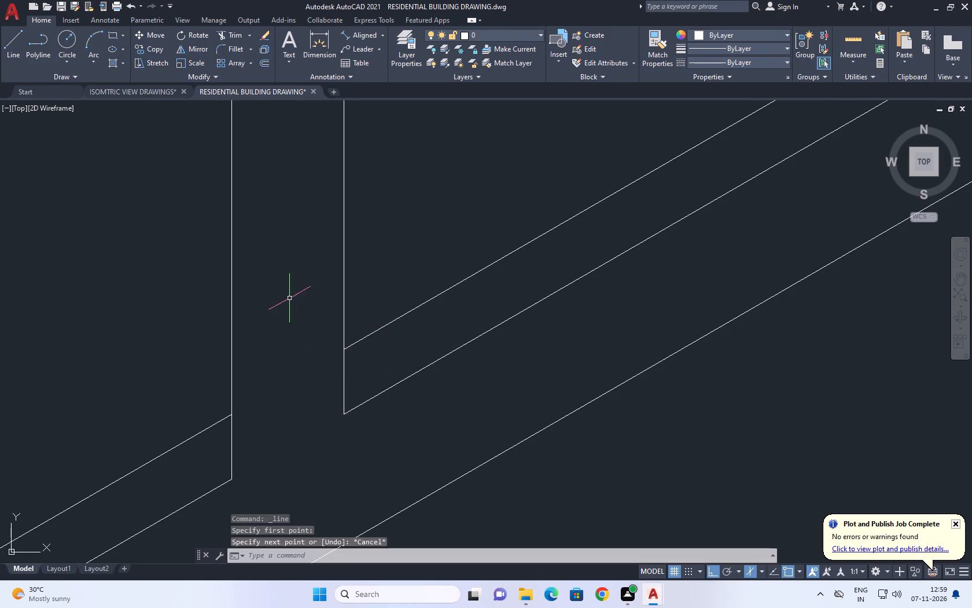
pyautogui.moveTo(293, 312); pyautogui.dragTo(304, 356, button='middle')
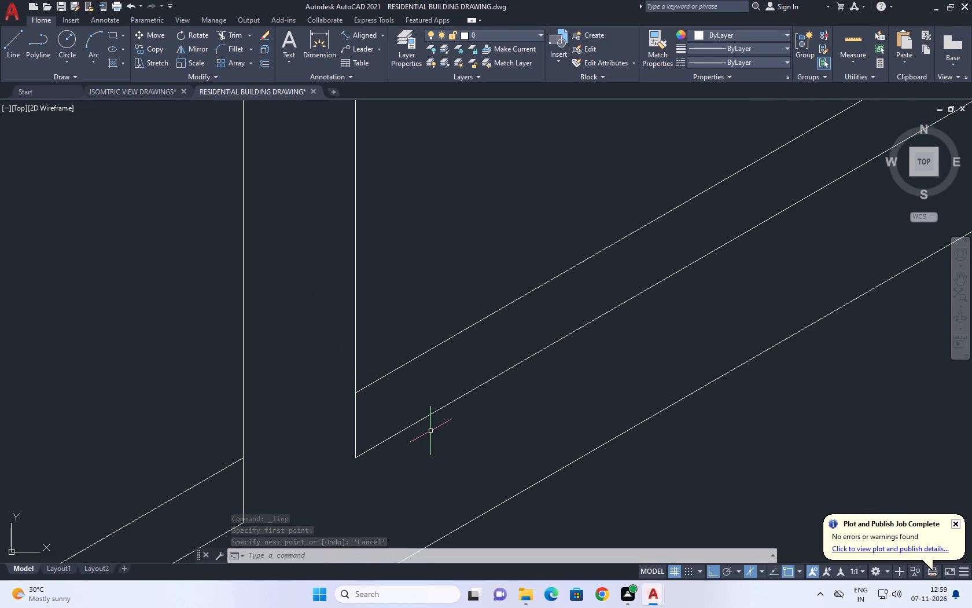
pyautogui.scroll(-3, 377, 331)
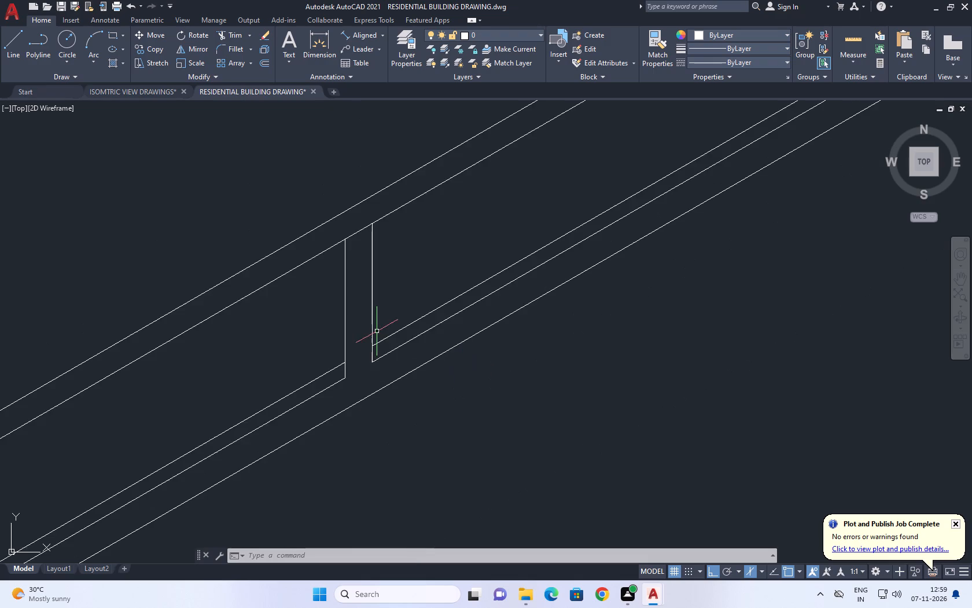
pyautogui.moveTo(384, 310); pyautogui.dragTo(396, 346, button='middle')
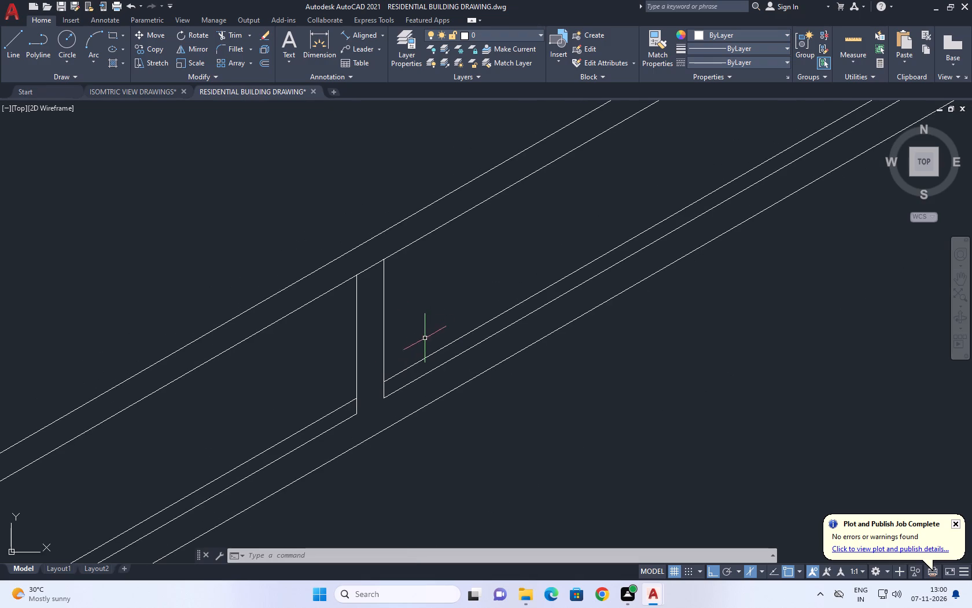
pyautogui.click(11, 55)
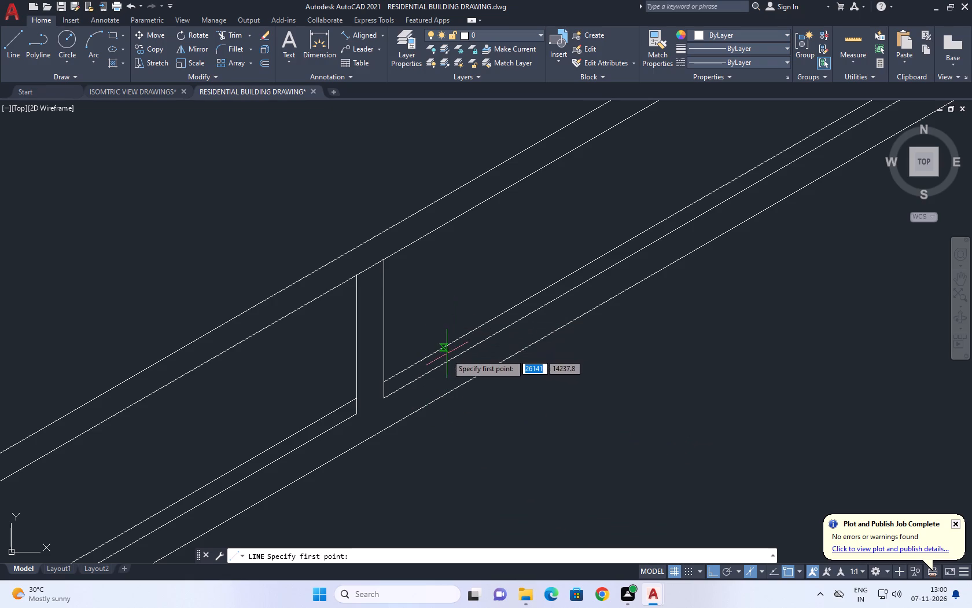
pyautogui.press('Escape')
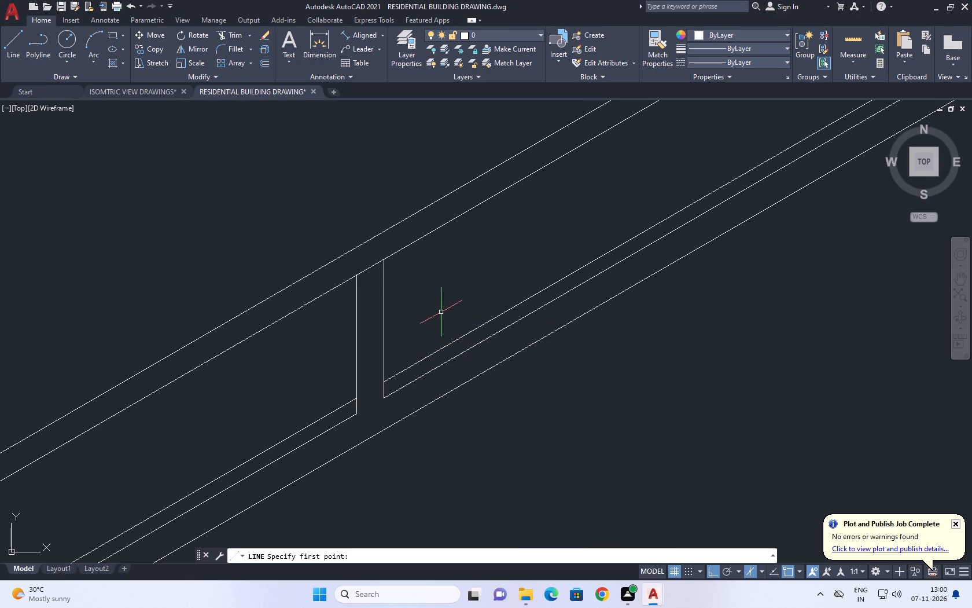
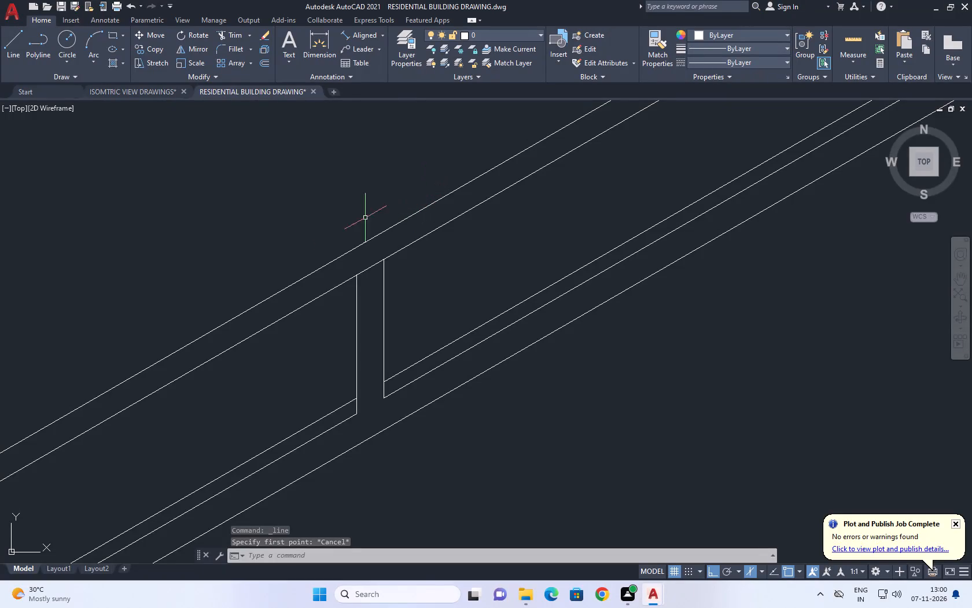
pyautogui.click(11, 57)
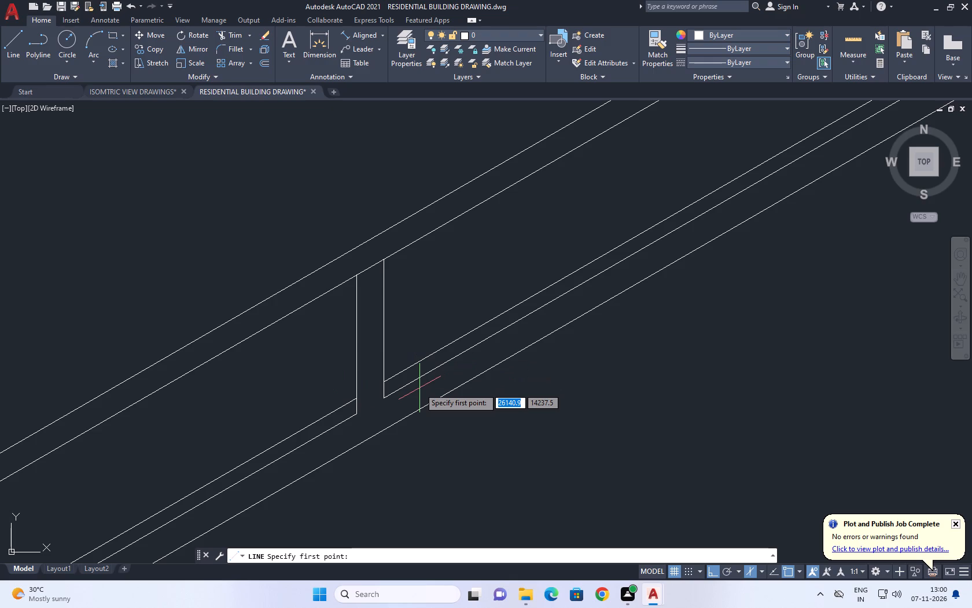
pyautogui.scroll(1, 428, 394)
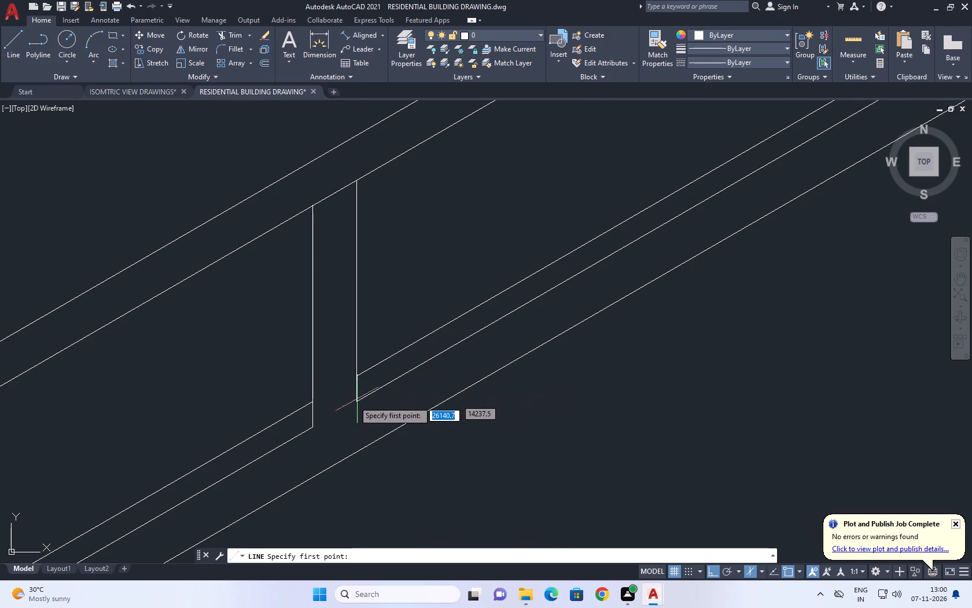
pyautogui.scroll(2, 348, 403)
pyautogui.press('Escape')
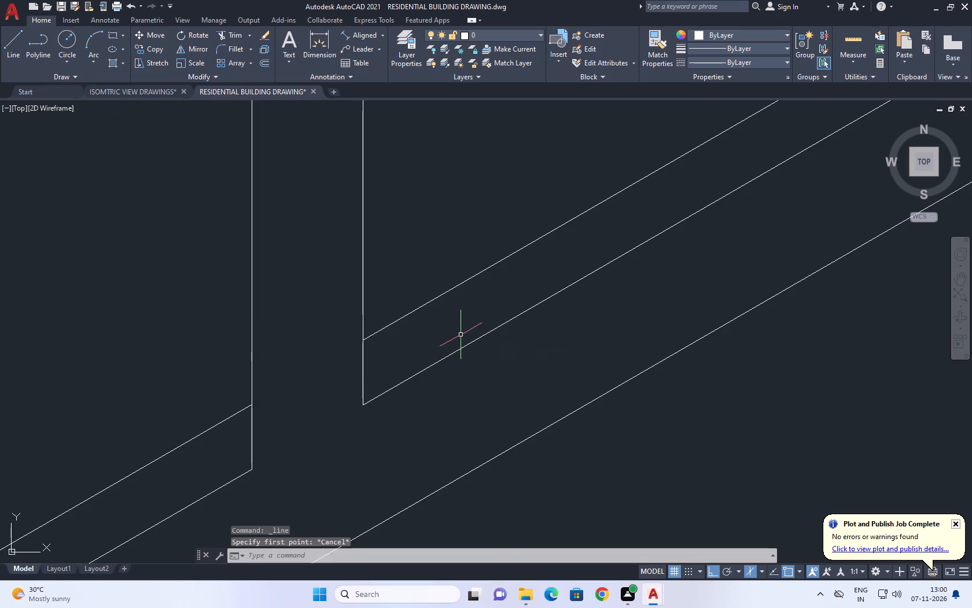
# Start a line at the second panel frame's far bottom corner, try a 0.6 m segment at 30° and undo that segment.
pyautogui.moveTo(436, 312); pyautogui.dragTo(446, 366, button='middle')
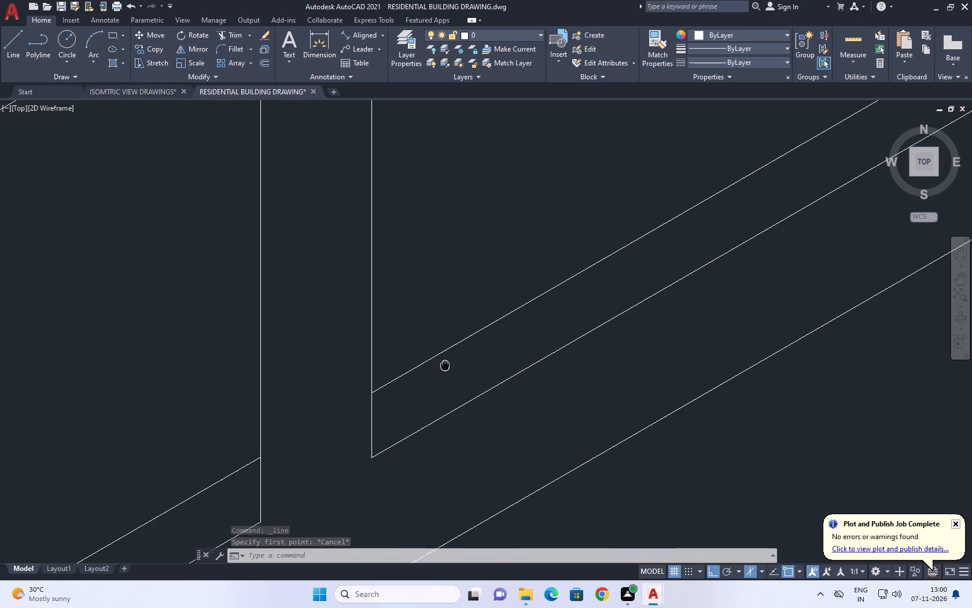
pyautogui.moveTo(446, 366); pyautogui.dragTo(446, 367, button='middle')
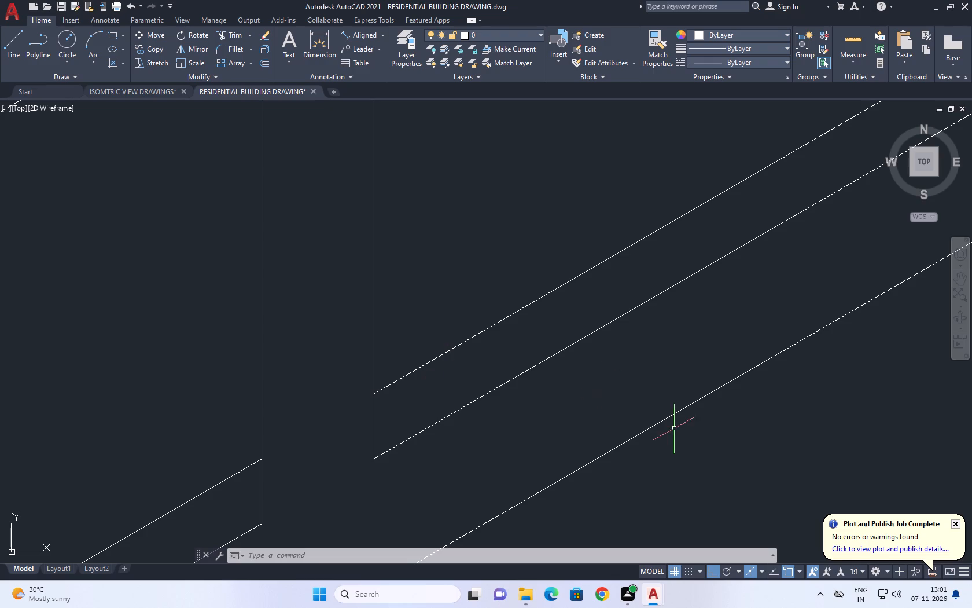
pyautogui.moveTo(668, 441); pyautogui.dragTo(658, 497, button='middle')
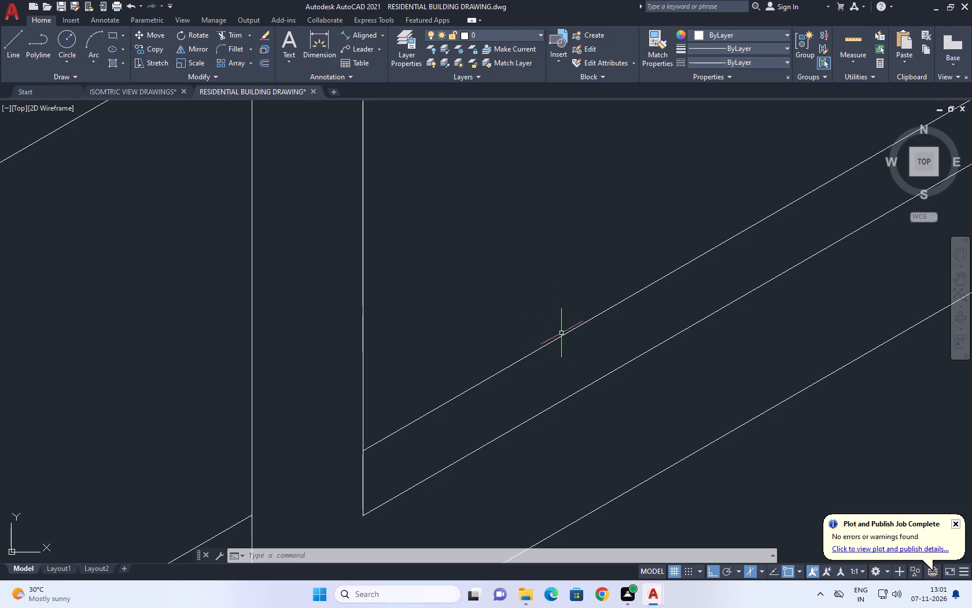
pyautogui.moveTo(588, 331); pyautogui.dragTo(612, 352, button='middle')
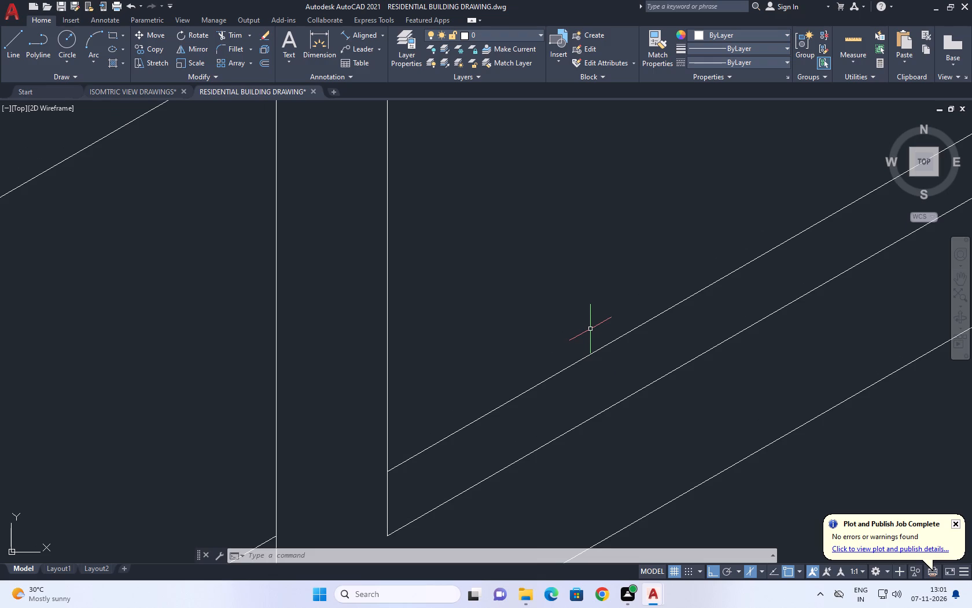
pyautogui.scroll(-5, 608, 329)
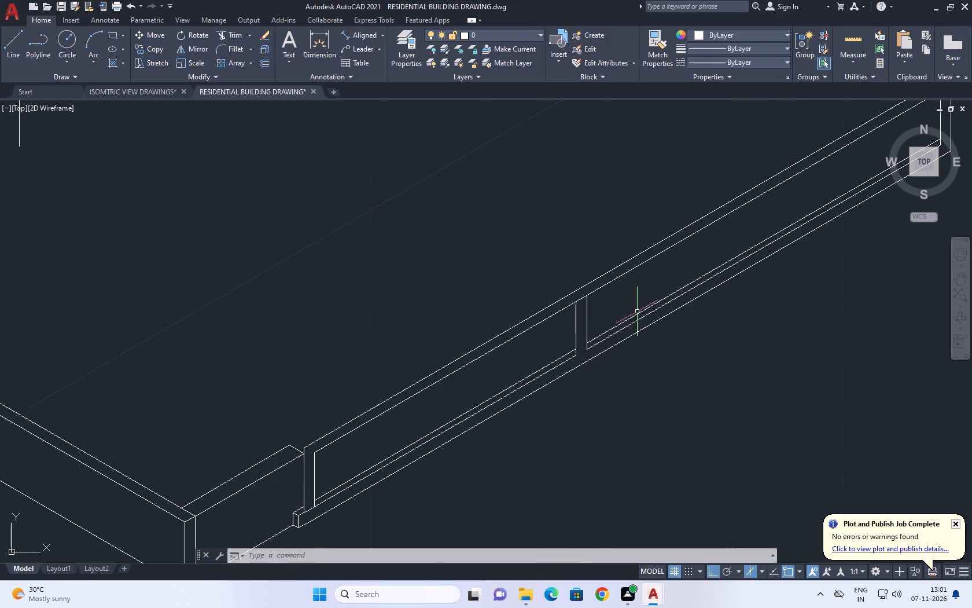
pyautogui.moveTo(763, 270); pyautogui.dragTo(380, 365, button='middle')
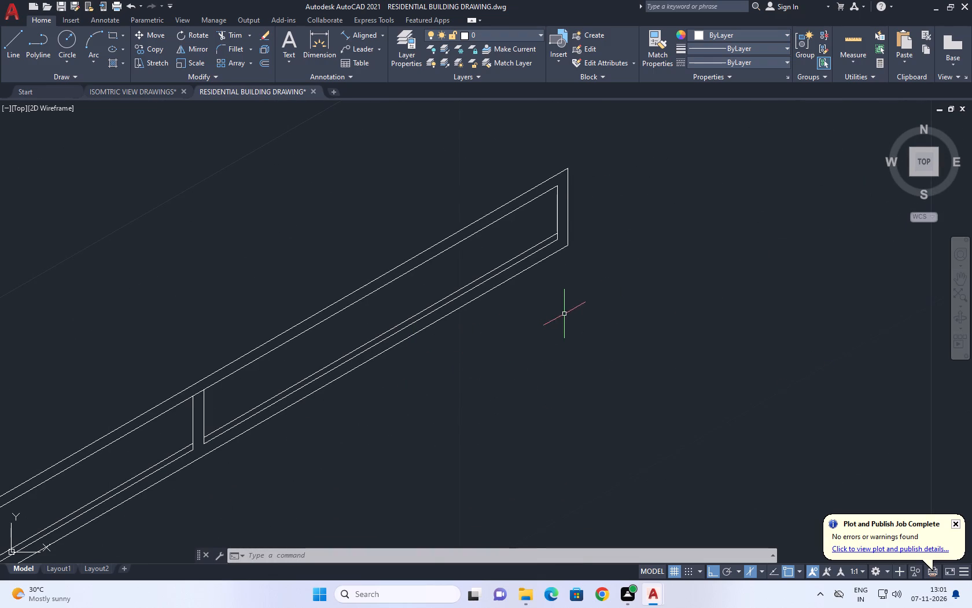
pyautogui.click(10, 39)
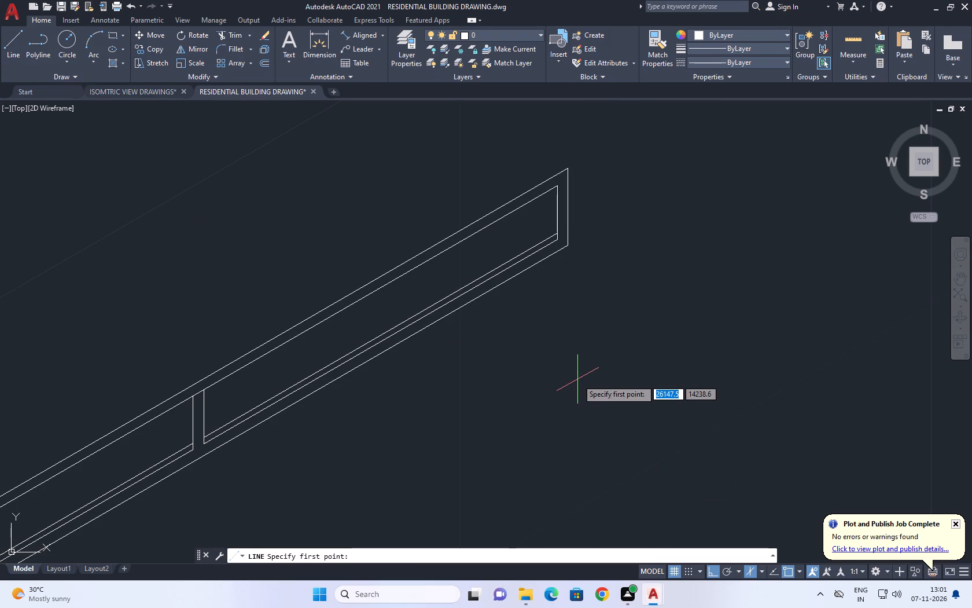
pyautogui.click(569, 244)
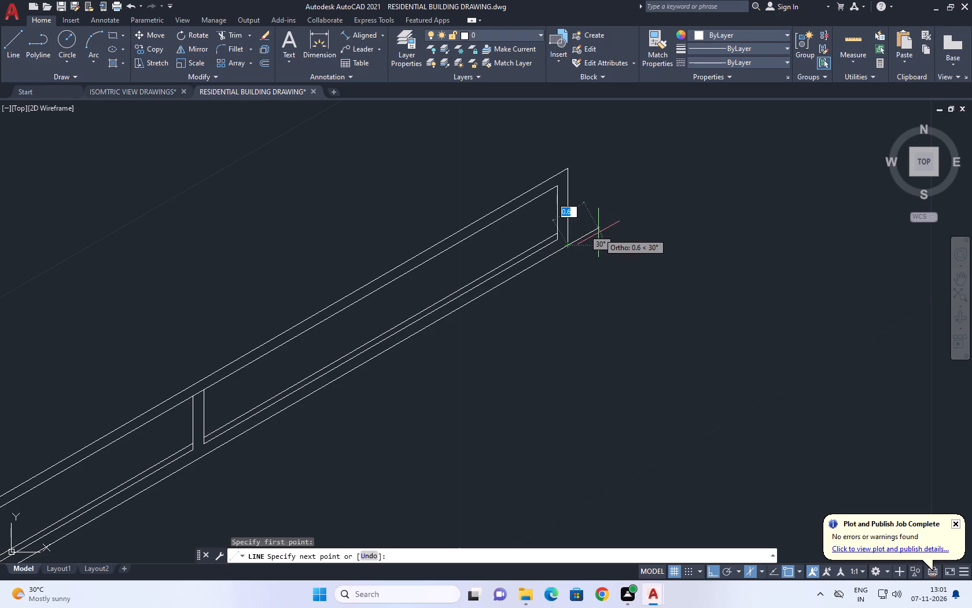
pyautogui.write('0.')
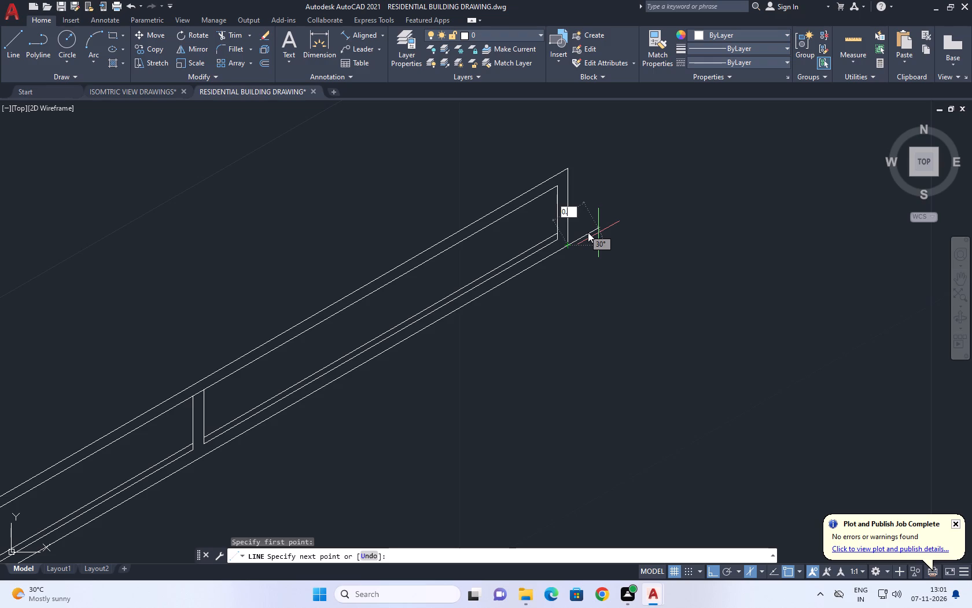
pyautogui.press('6')
pyautogui.press('Return')
pyautogui.scroll(1, 597, 220)
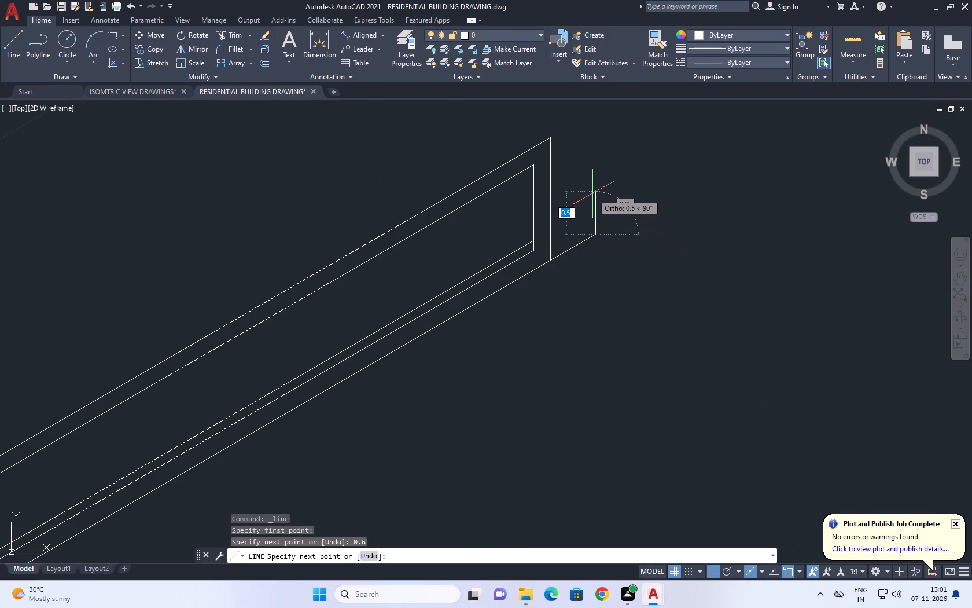
pyautogui.hotkey('ctrl', 'z')
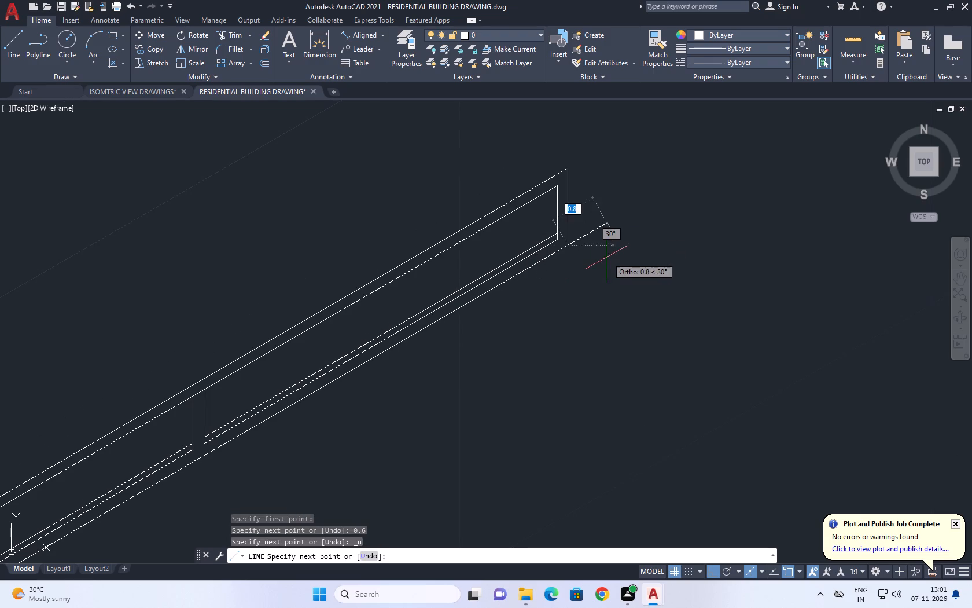
# Draw the base band's far end: 0.226 m at 30°, 0.226 m vertically up, and back to the foot of the far inner vertical.
pyautogui.write('0.226')
pyautogui.press('Return')
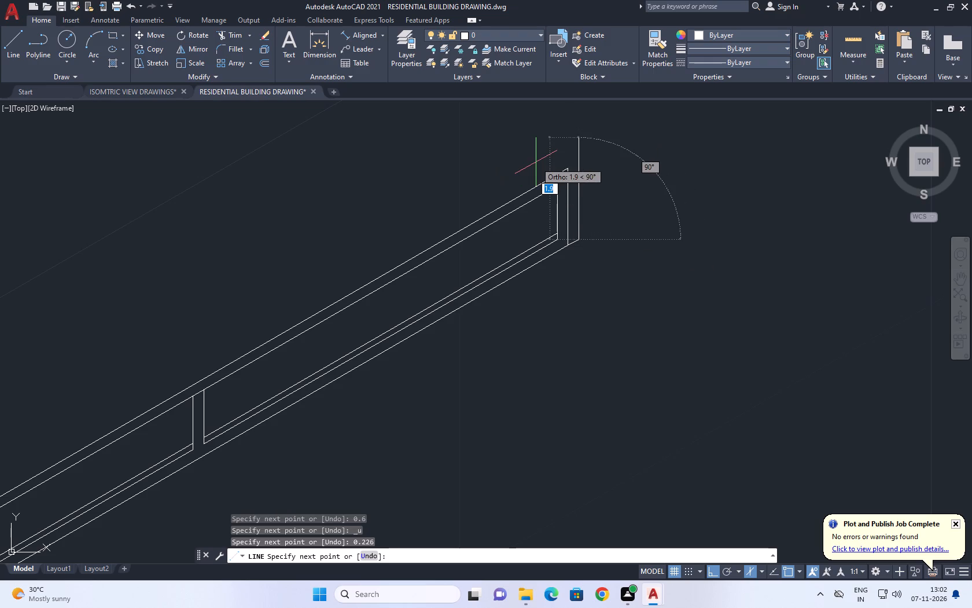
pyautogui.write('0.256')
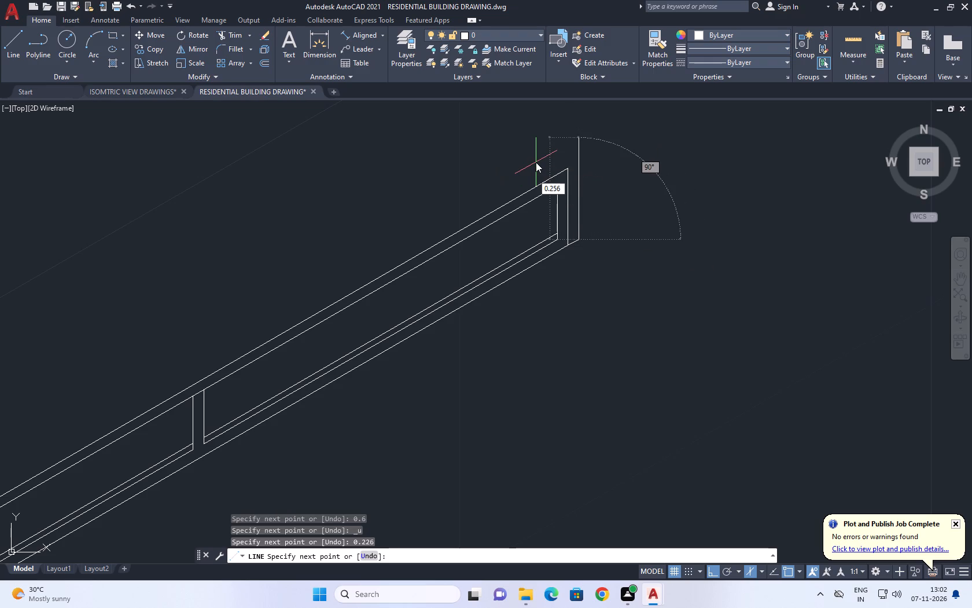
pyautogui.press('BackSpace')
pyautogui.press('BackSpace')
pyautogui.write('26')
pyautogui.press('Return')
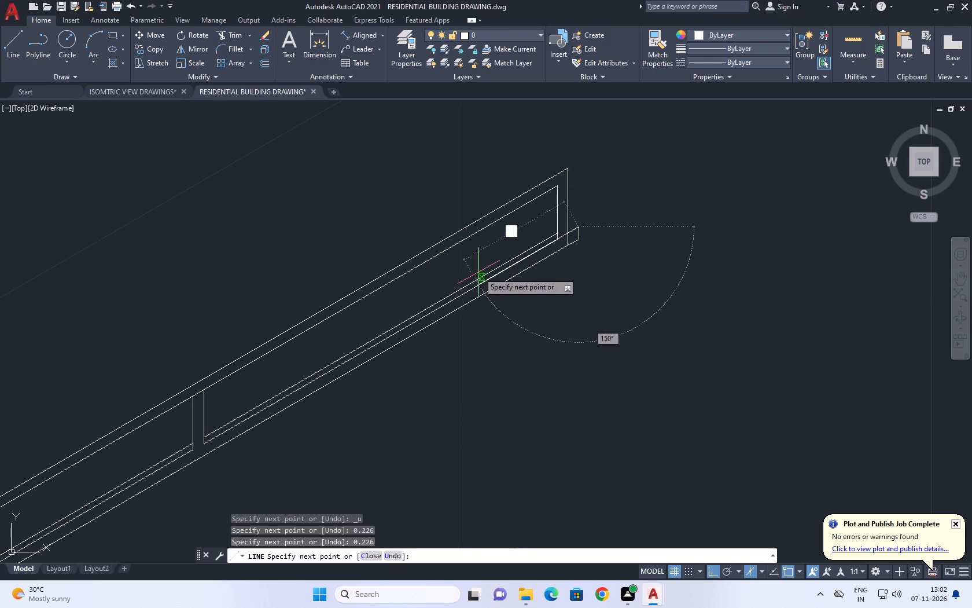
pyautogui.scroll(3, 548, 241)
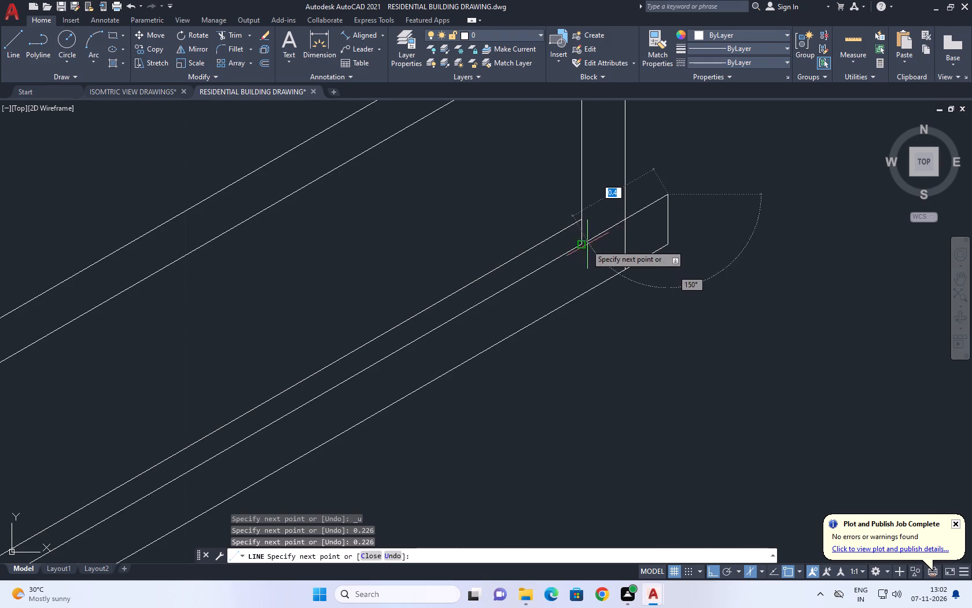
pyautogui.click(584, 243)
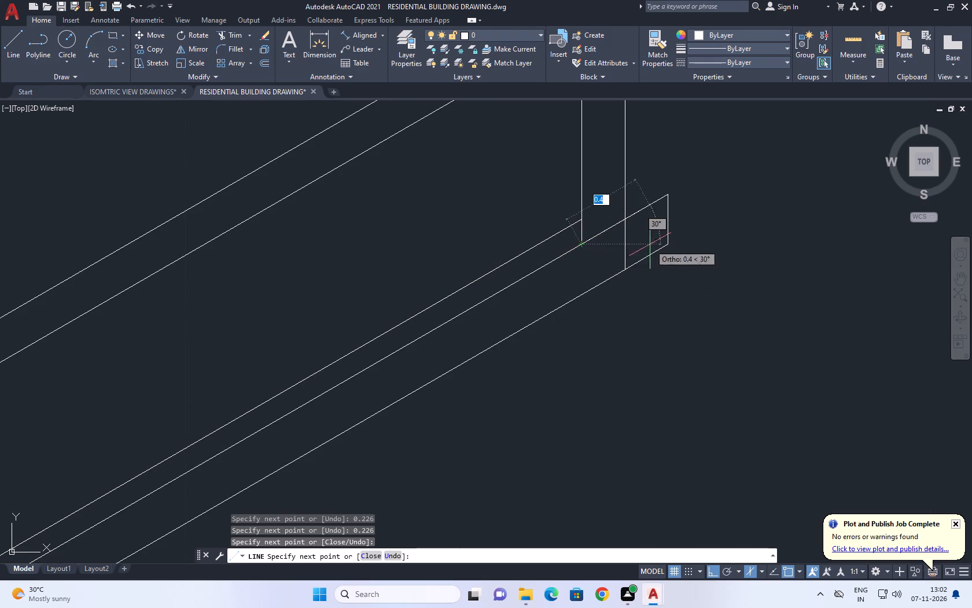
pyautogui.press('space')
# Trim the part of the frame's far outer vertical that crosses the base band at its projecting end.
pyautogui.moveTo(588, 251); pyautogui.dragTo(595, 292, button='middle')
pyautogui.press('t')
pyautogui.press('r')
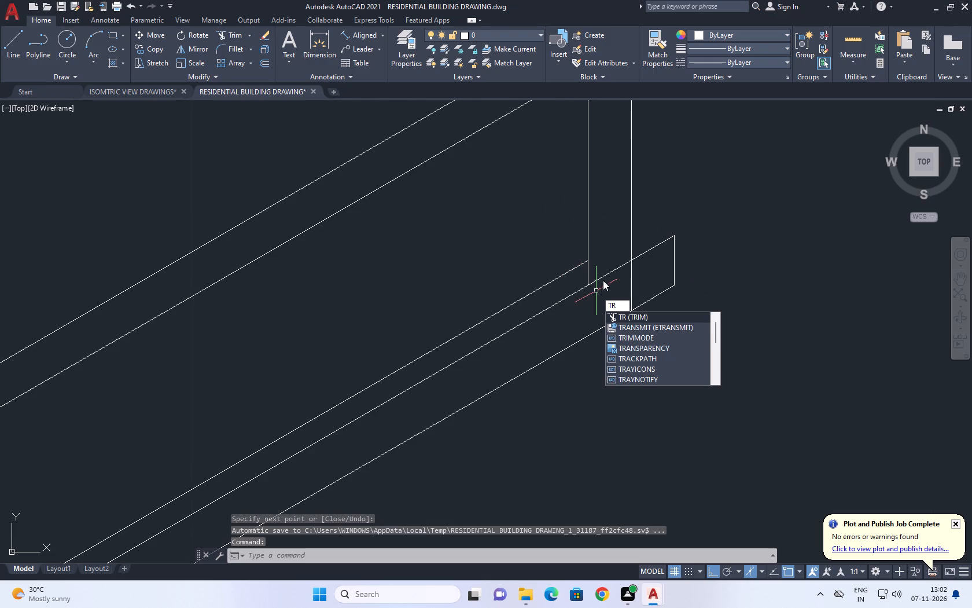
pyautogui.press('Escape')
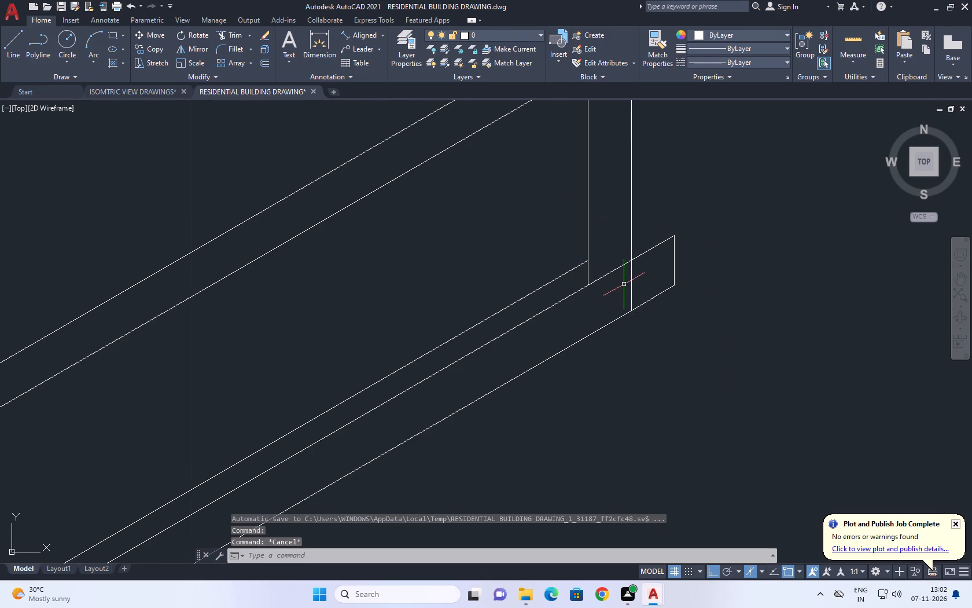
pyautogui.write('TR')
pyautogui.press('space')
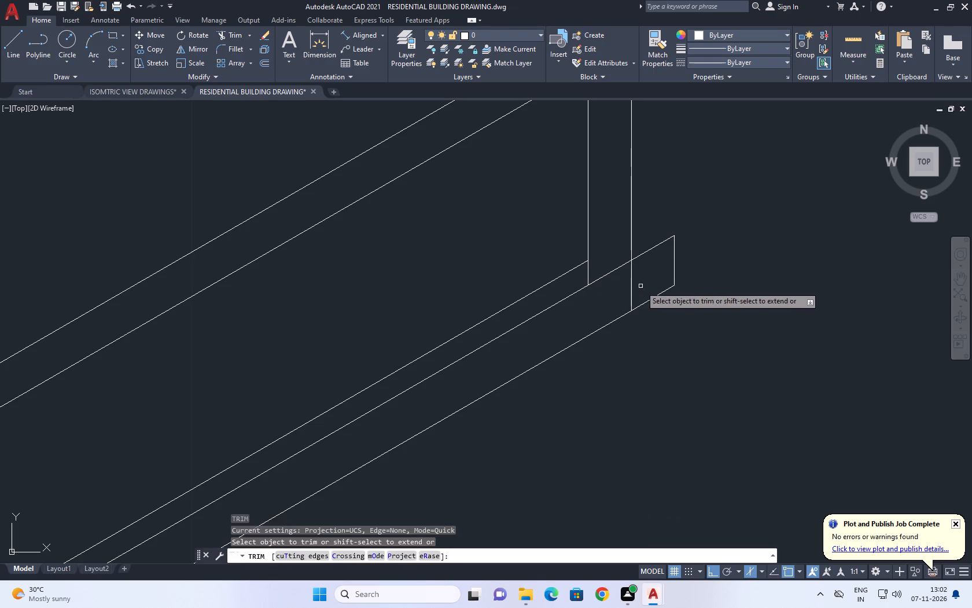
pyautogui.click(640, 286)
pyautogui.click(625, 292)
pyautogui.press('Escape')
# Extend the first panel's lower sill line across the divider to the second panel's near inner vertical.
pyautogui.scroll(-1, 627, 288)
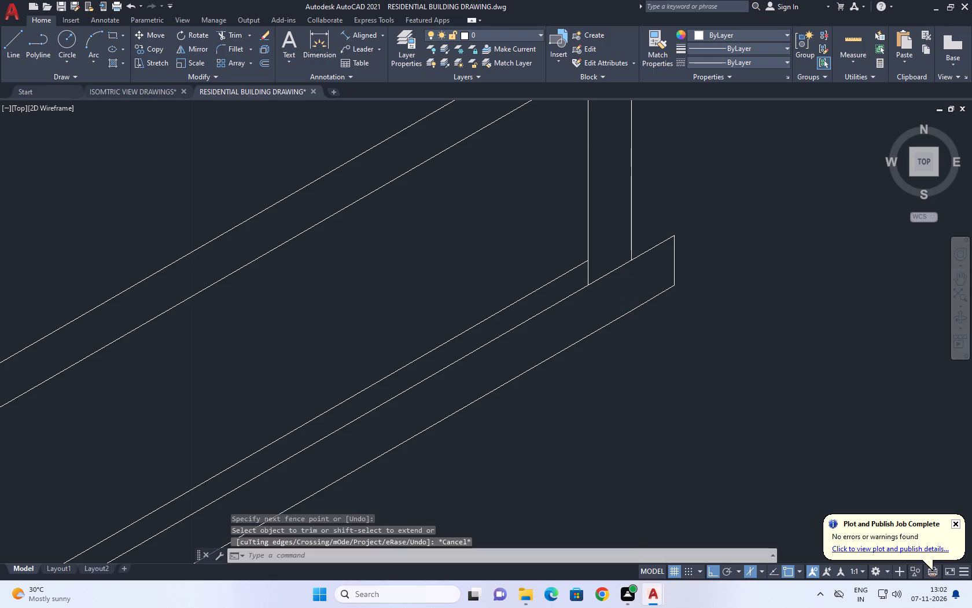
pyautogui.scroll(-1, 627, 288)
pyautogui.moveTo(547, 346); pyautogui.dragTo(550, 354, button='middle')
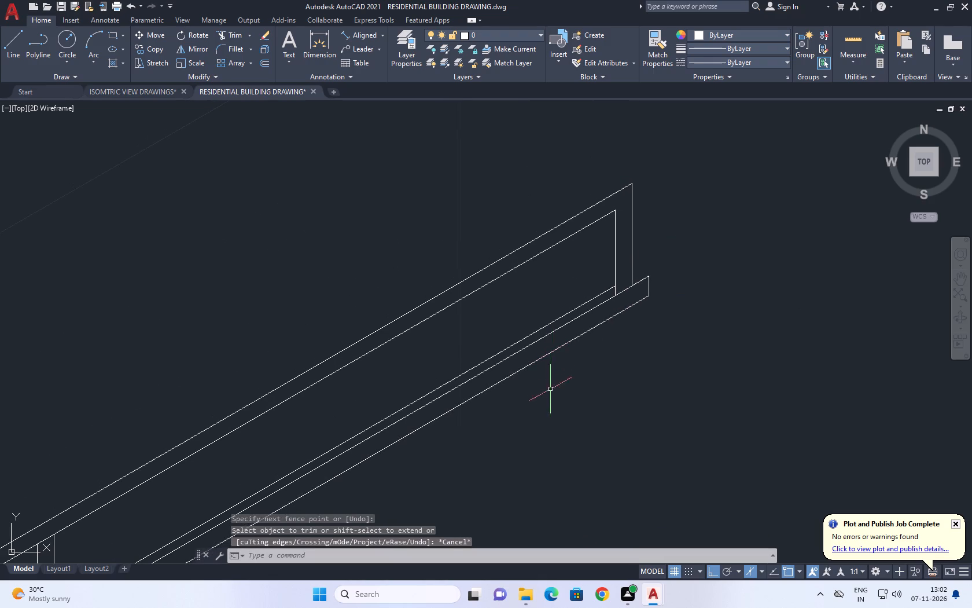
pyautogui.moveTo(550, 391); pyautogui.dragTo(549, 400, button='middle')
pyautogui.scroll(-2, 550, 391)
pyautogui.moveTo(414, 460); pyautogui.dragTo(497, 330, button='middle')
pyautogui.moveTo(381, 414); pyautogui.dragTo(386, 422, button='middle')
pyautogui.moveTo(415, 358); pyautogui.dragTo(409, 373, button='middle')
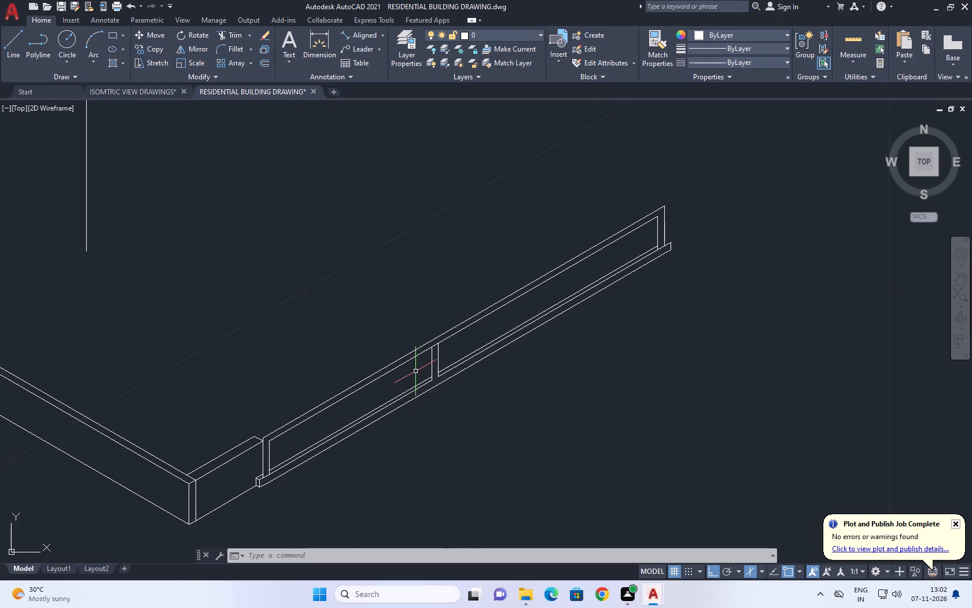
pyautogui.scroll(2, 413, 382)
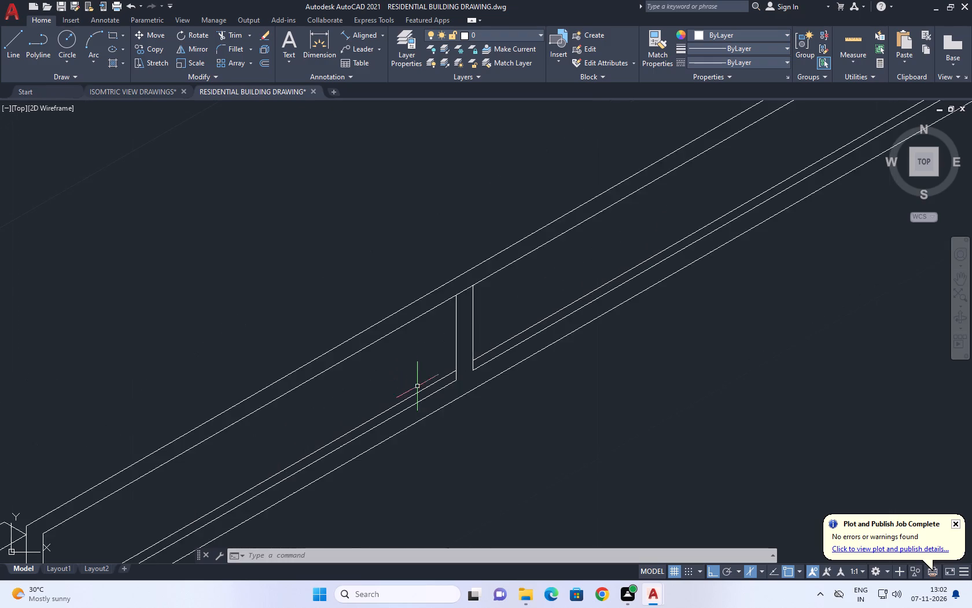
pyautogui.scroll(1, 441, 394)
pyautogui.moveTo(435, 394); pyautogui.dragTo(436, 404, button='middle')
pyautogui.press('e')
pyautogui.press('x')
pyautogui.press('space')
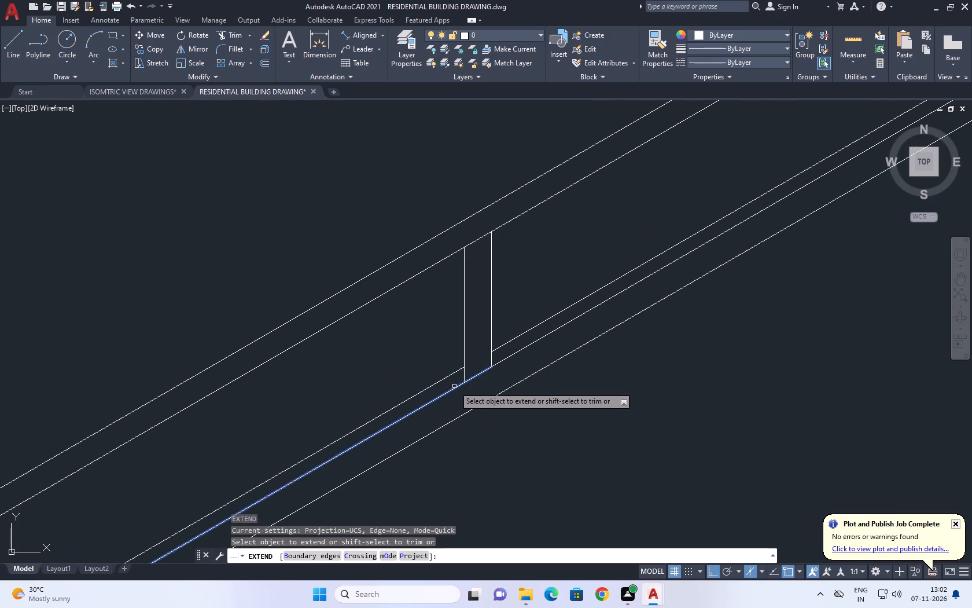
pyautogui.click(454, 386)
pyautogui.press('Escape')
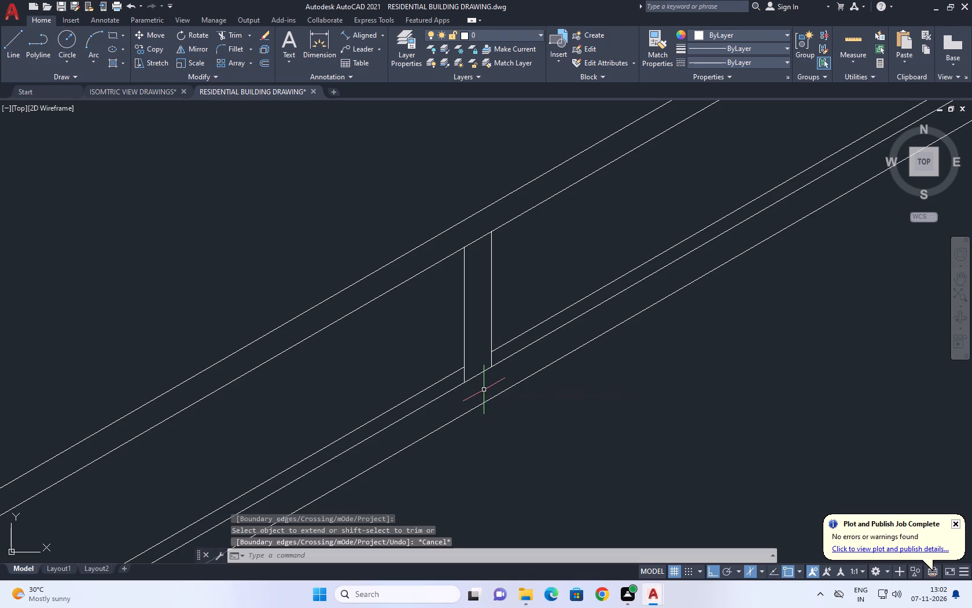
# Draw a 1.5 m line at 30° from the base band's far bottom corner, after trying and undoing a 4 m segment.
pyautogui.scroll(-3, 485, 390)
pyautogui.moveTo(585, 321); pyautogui.dragTo(432, 462, button='middle')
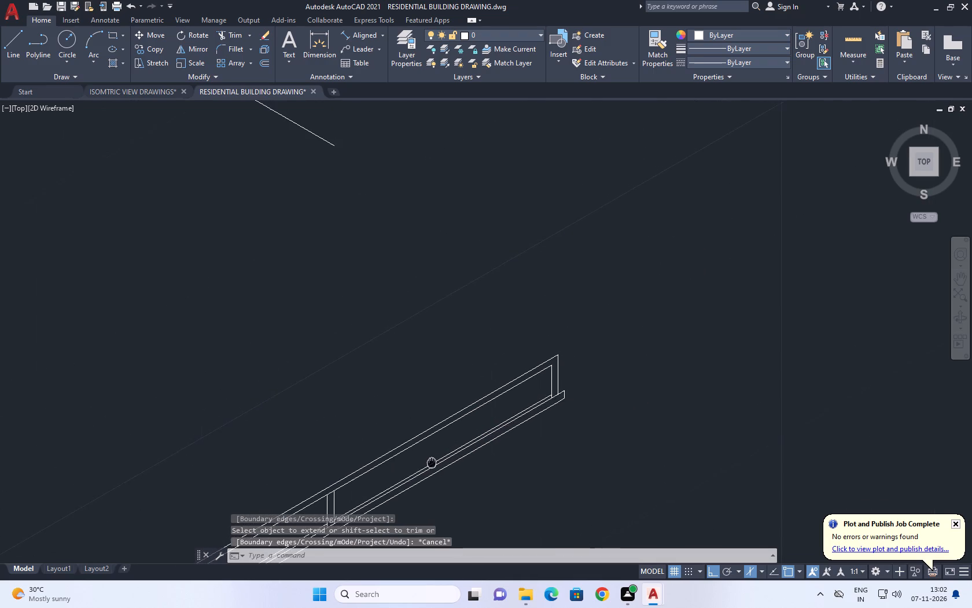
pyautogui.moveTo(432, 462); pyautogui.dragTo(413, 467, button='middle')
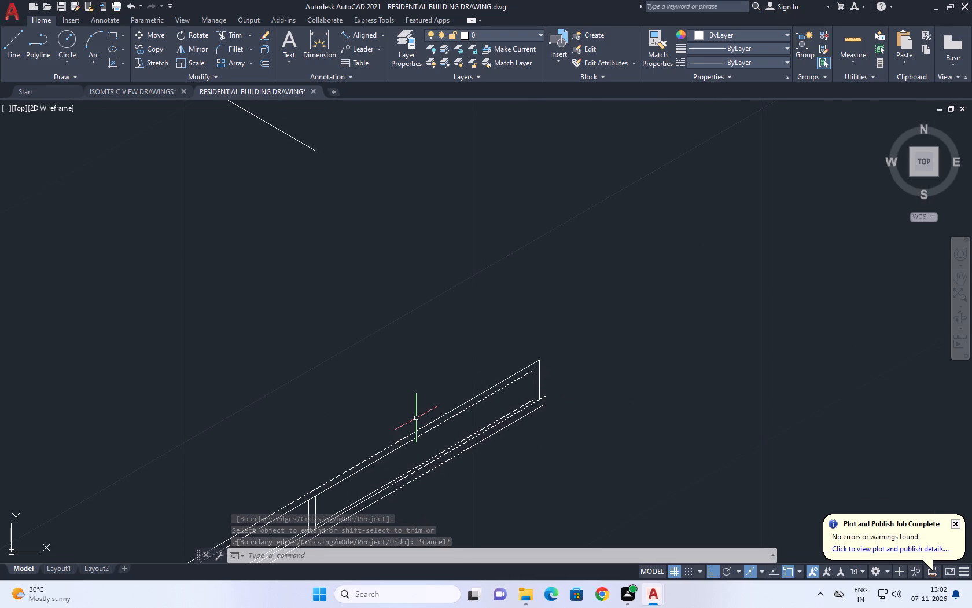
pyautogui.write('L')
pyautogui.press('space')
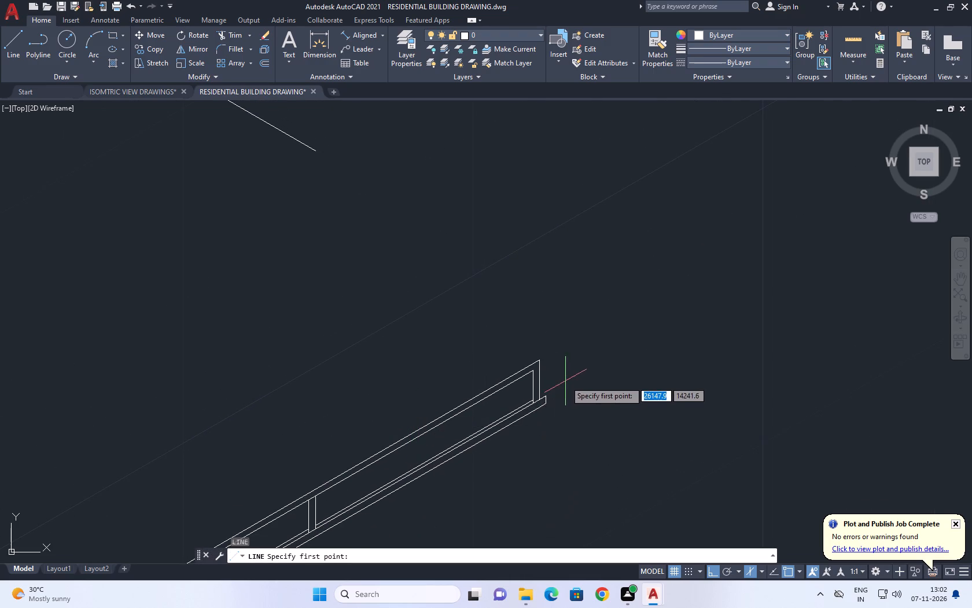
pyautogui.moveTo(574, 368); pyautogui.dragTo(522, 435, button='middle')
pyautogui.scroll(2, 503, 471)
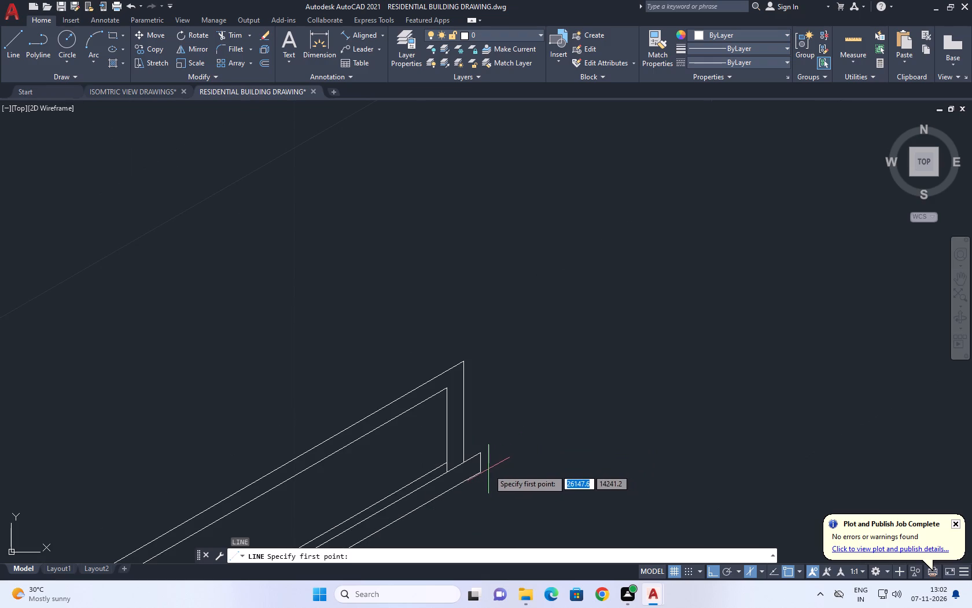
pyautogui.click(484, 470)
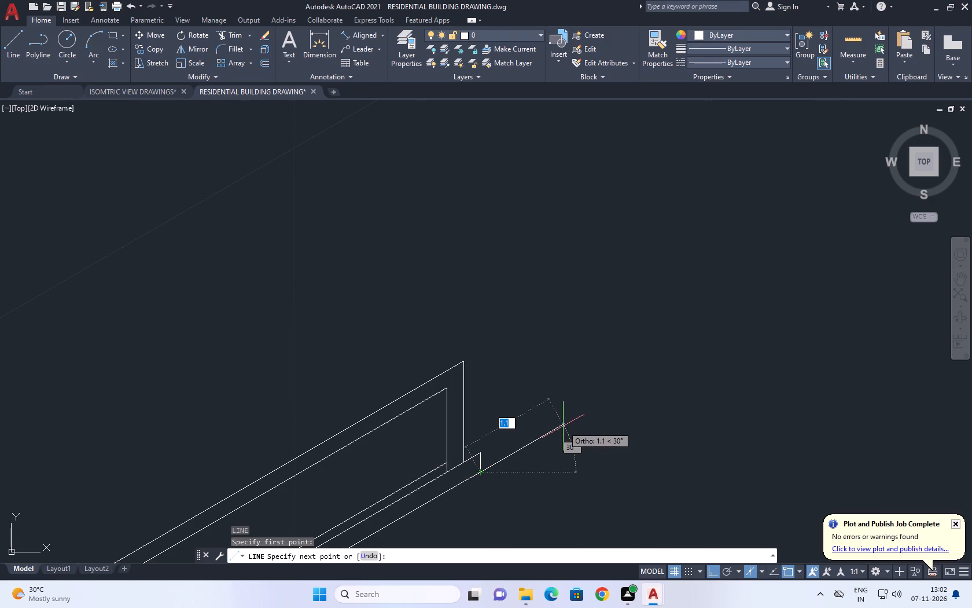
pyautogui.press('4')
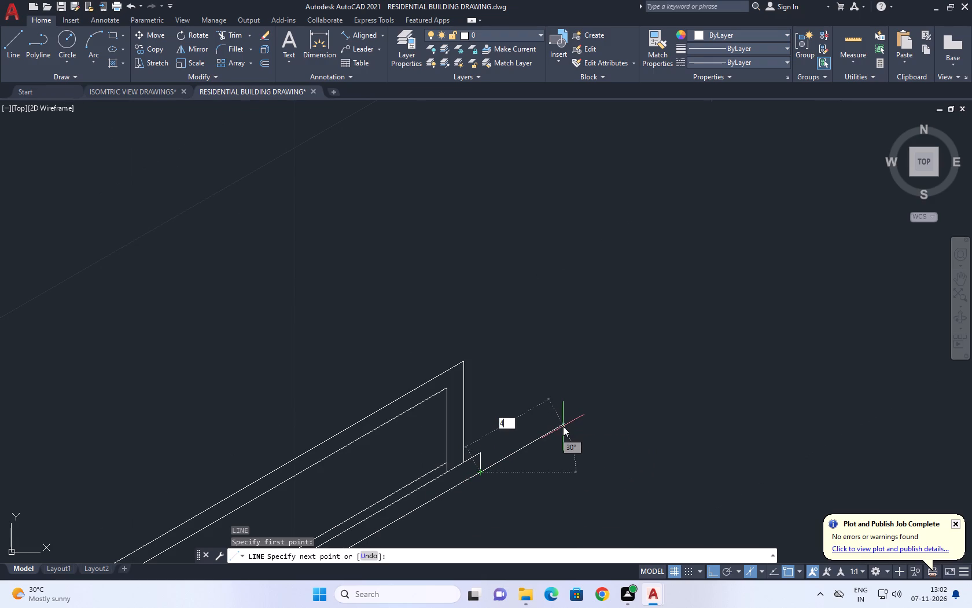
pyautogui.press('Return')
pyautogui.hotkey('ctrl', 'z')
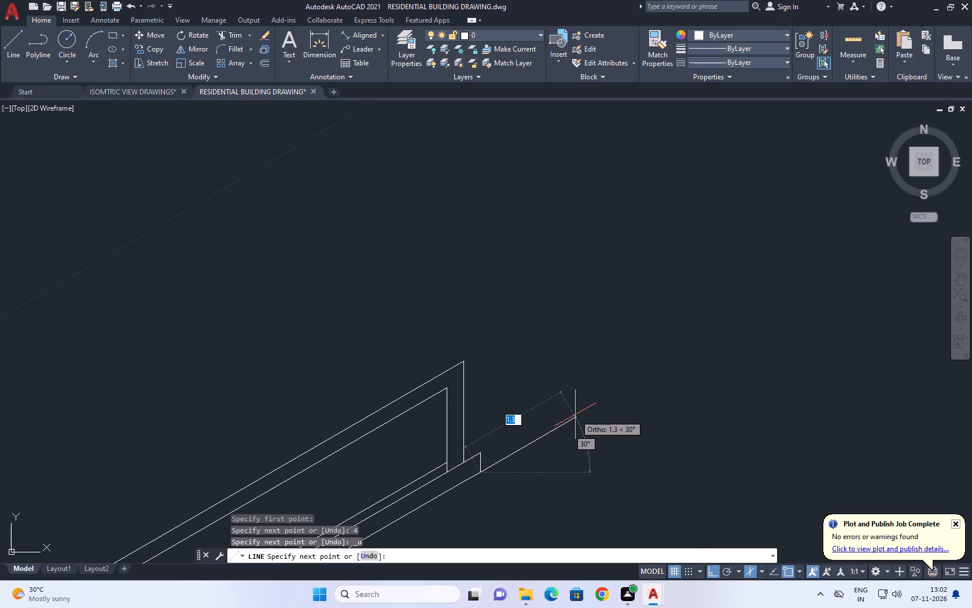
pyautogui.write('1.5')
pyautogui.press('Return')
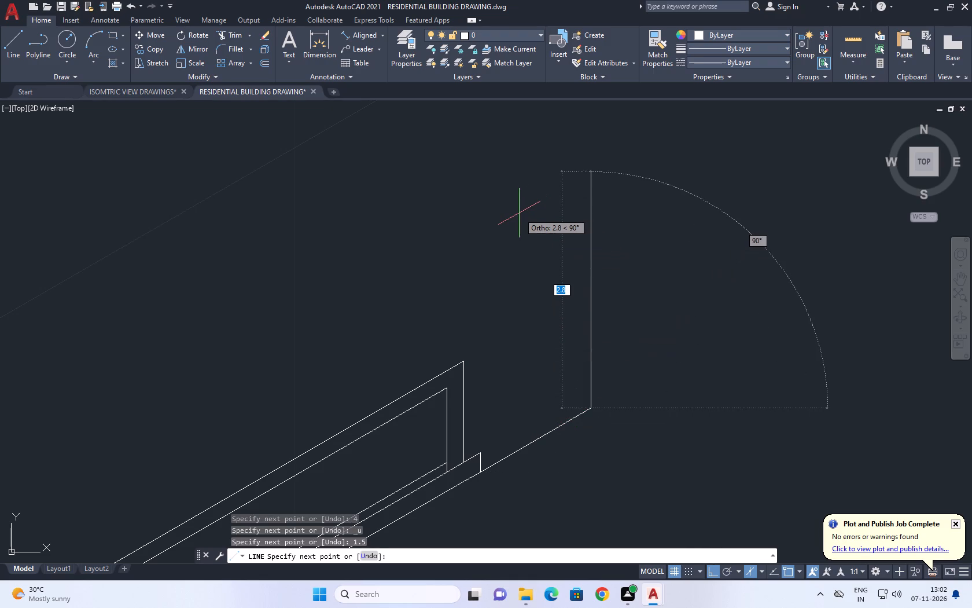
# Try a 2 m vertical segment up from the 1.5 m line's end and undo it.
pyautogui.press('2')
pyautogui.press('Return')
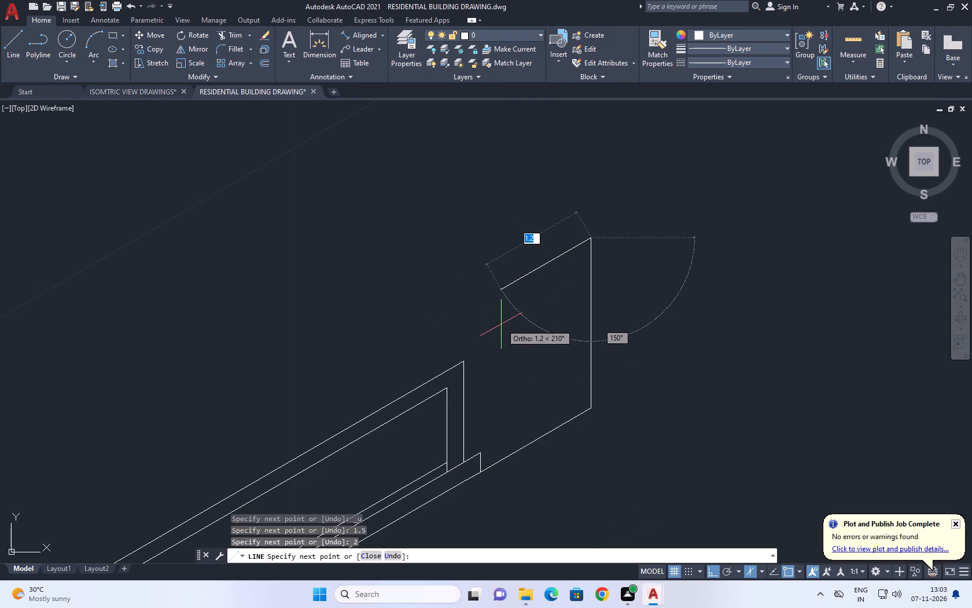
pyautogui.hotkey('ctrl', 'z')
# Complete the wall extension with a vertical about 1.4 m up to the frame's top-edge alignment and a line back to its far top corner.
pyautogui.scroll(-3, 483, 350)
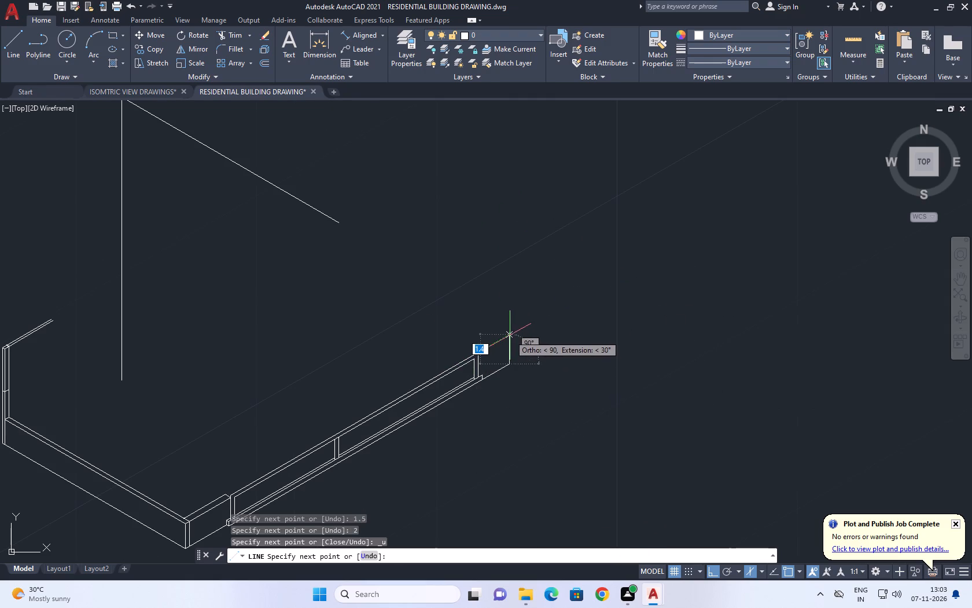
pyautogui.click(510, 334)
pyautogui.scroll(2, 483, 354)
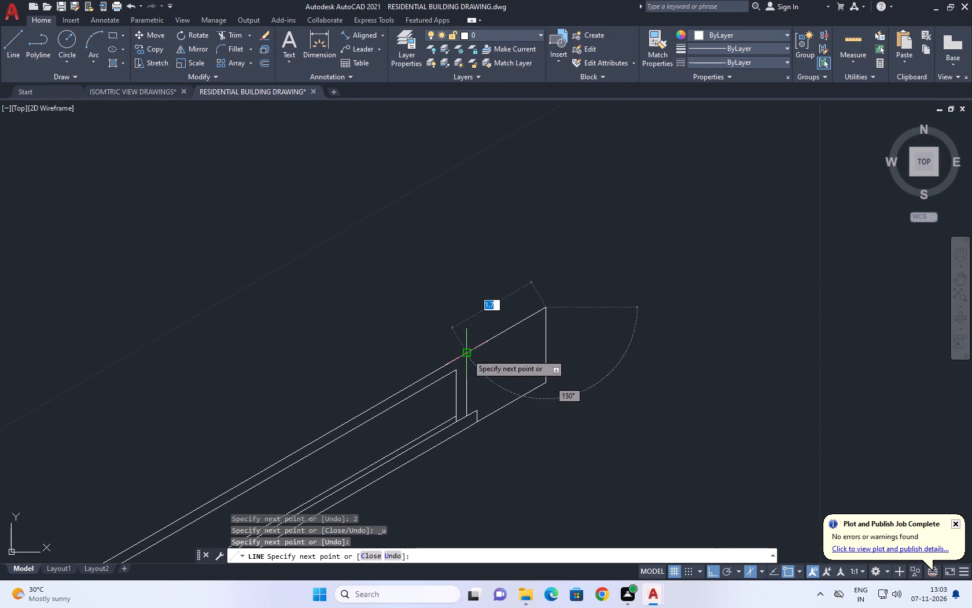
pyautogui.click(467, 354)
pyautogui.press('space')
# From the frame's far top corner, draw 6 m vertically up, 5.5 m at 210°, and a vertical down past the frame's top rail.
pyautogui.moveTo(504, 350); pyautogui.dragTo(625, 379, button='middle')
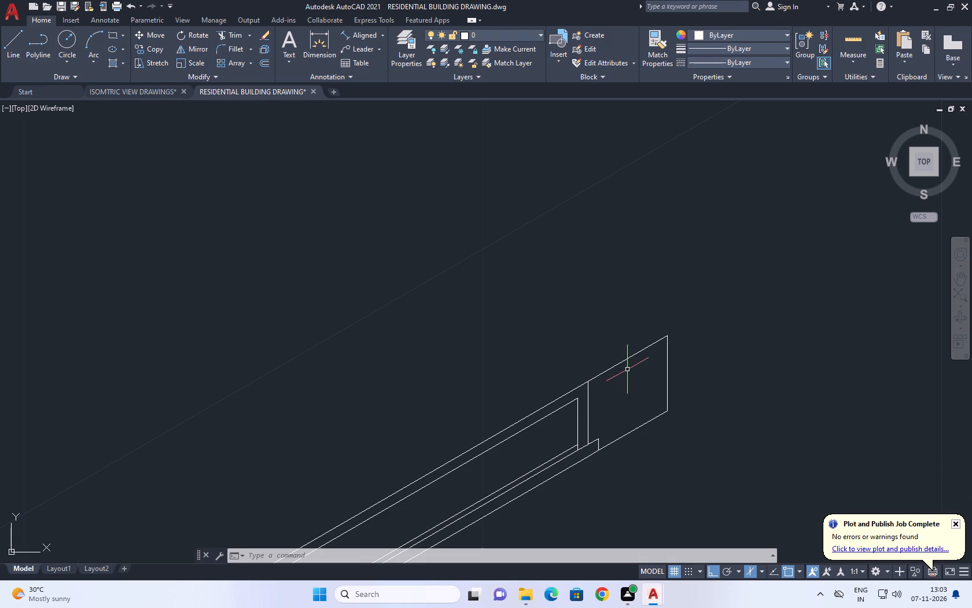
pyautogui.moveTo(643, 380); pyautogui.dragTo(533, 441, button='middle')
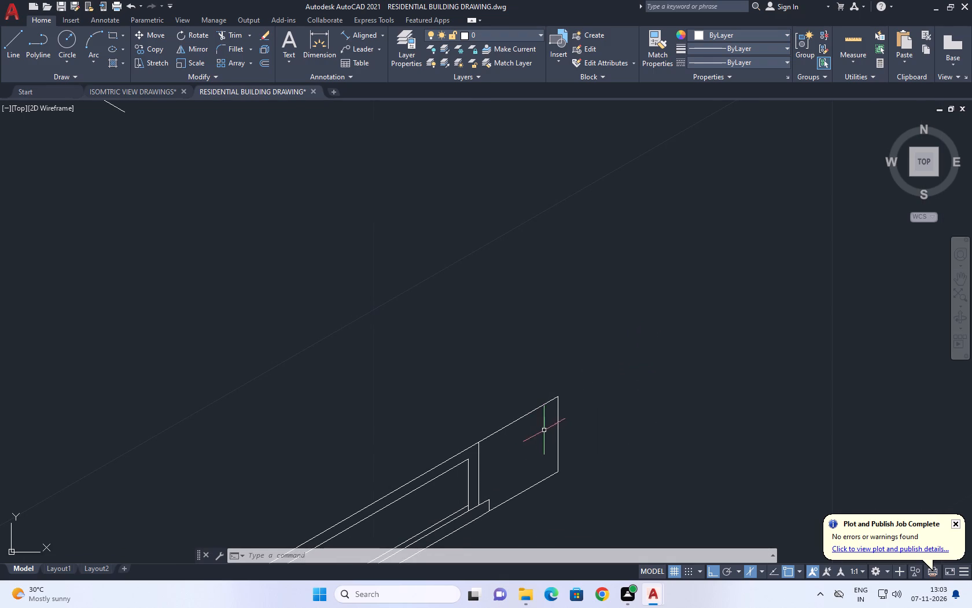
pyautogui.scroll(1, 467, 434)
pyautogui.moveTo(476, 443); pyautogui.dragTo(509, 474, button='middle')
pyautogui.press('l')
pyautogui.press('space')
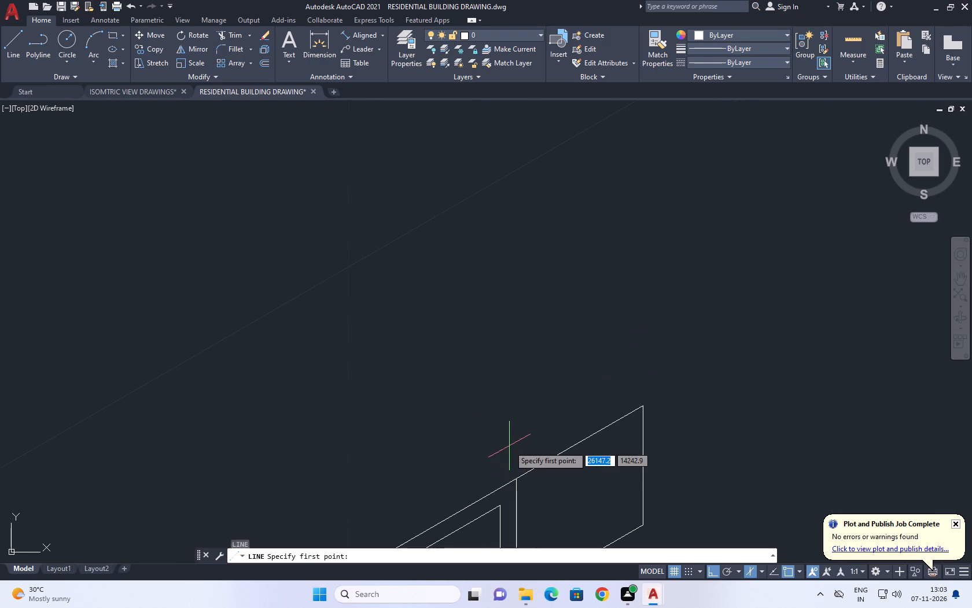
pyautogui.click(516, 478)
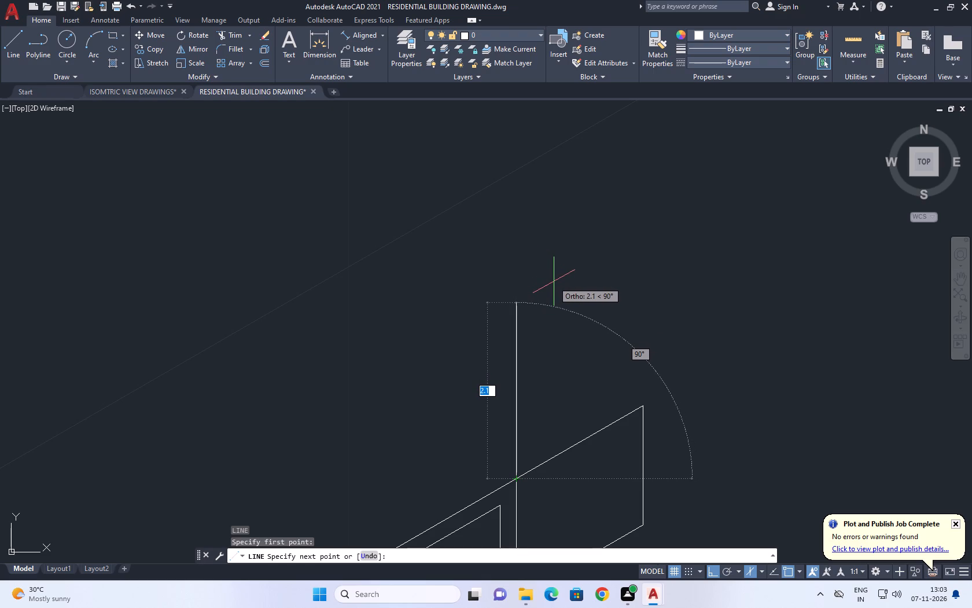
pyautogui.press('6')
pyautogui.press('Return')
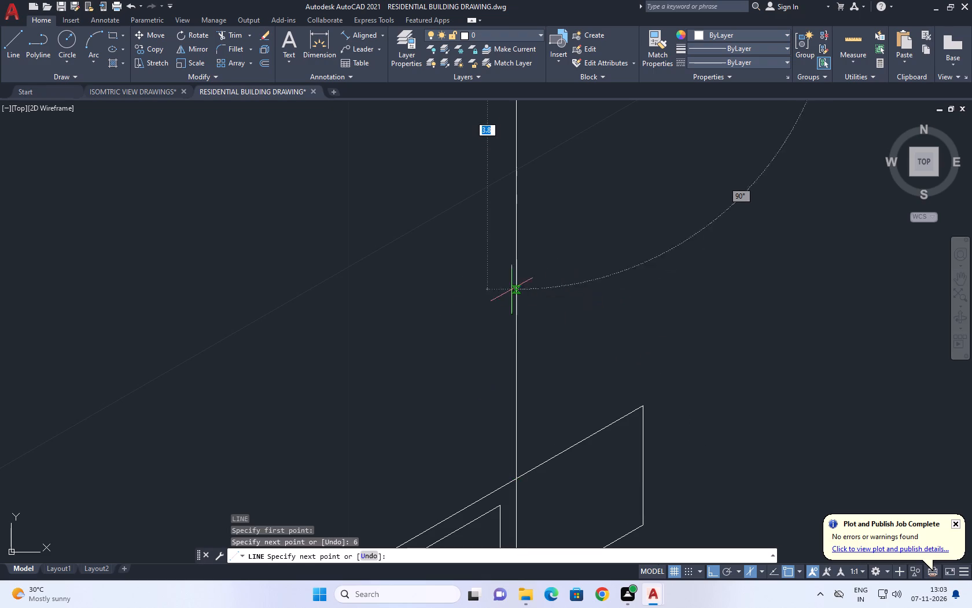
pyautogui.scroll(-3, 415, 321)
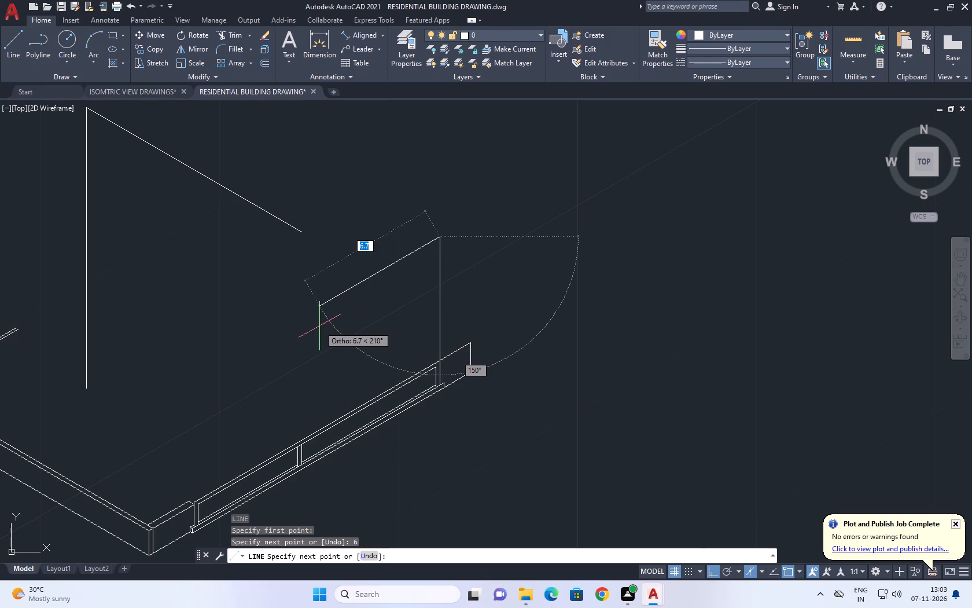
pyautogui.write('5.5')
pyautogui.press('Return')
pyautogui.scroll(1, 339, 424)
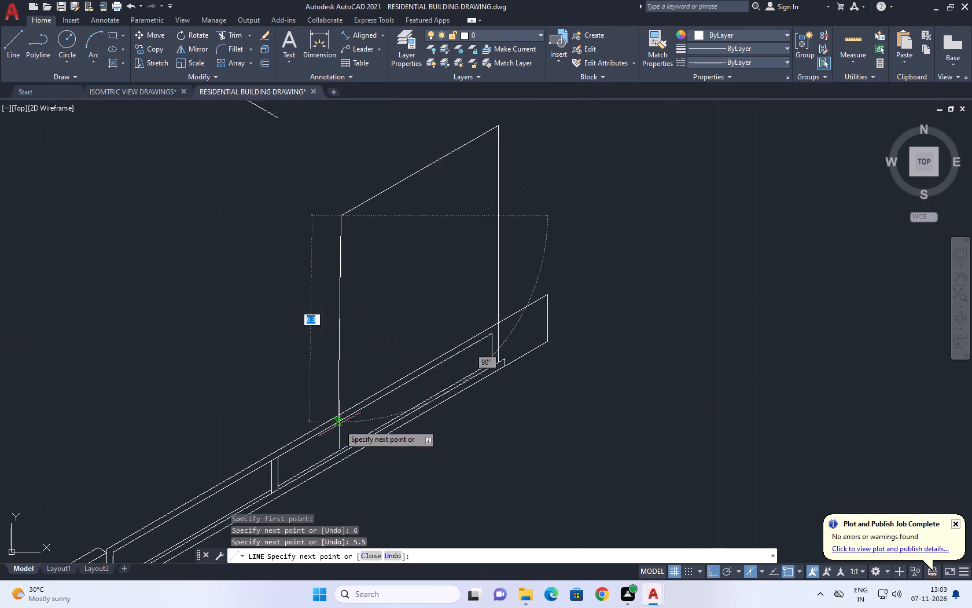
pyautogui.scroll(4, 339, 424)
pyautogui.click(365, 492)
pyautogui.press('space')
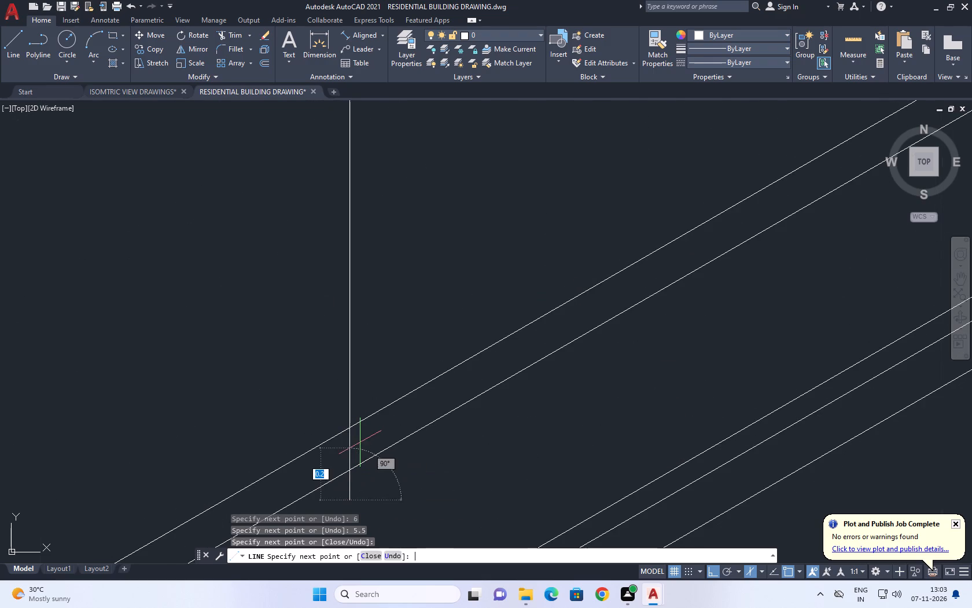
# Trim the near vertical's overrun across and below the frame's top rail so it ends on the rail's upper edge.
pyautogui.press('t')
pyautogui.write('R')
pyautogui.press('space')
pyautogui.click(362, 445)
pyautogui.moveTo(340, 461); pyautogui.dragTo(334, 461)
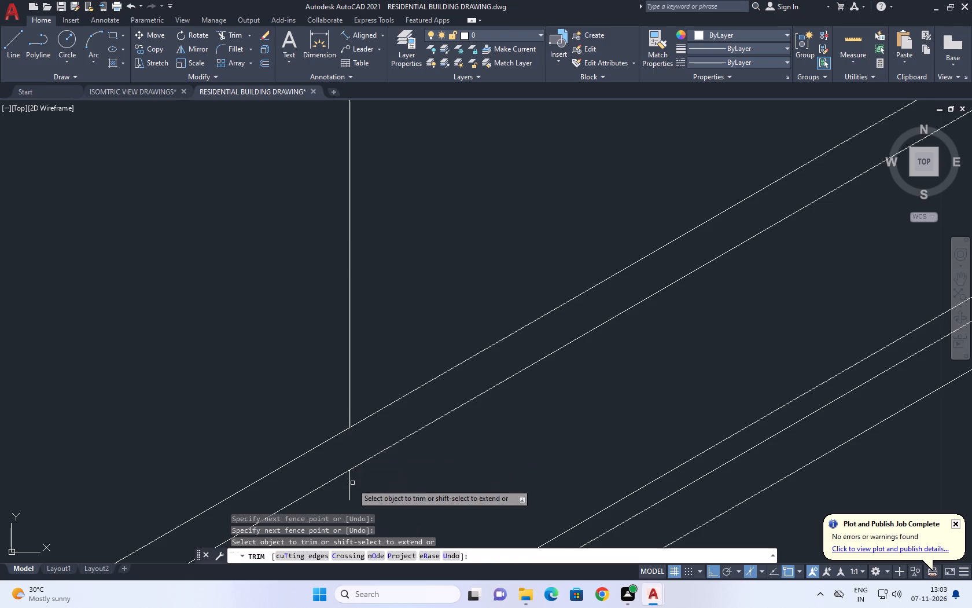
pyautogui.click(352, 484)
pyautogui.click(330, 497)
pyautogui.press('space')
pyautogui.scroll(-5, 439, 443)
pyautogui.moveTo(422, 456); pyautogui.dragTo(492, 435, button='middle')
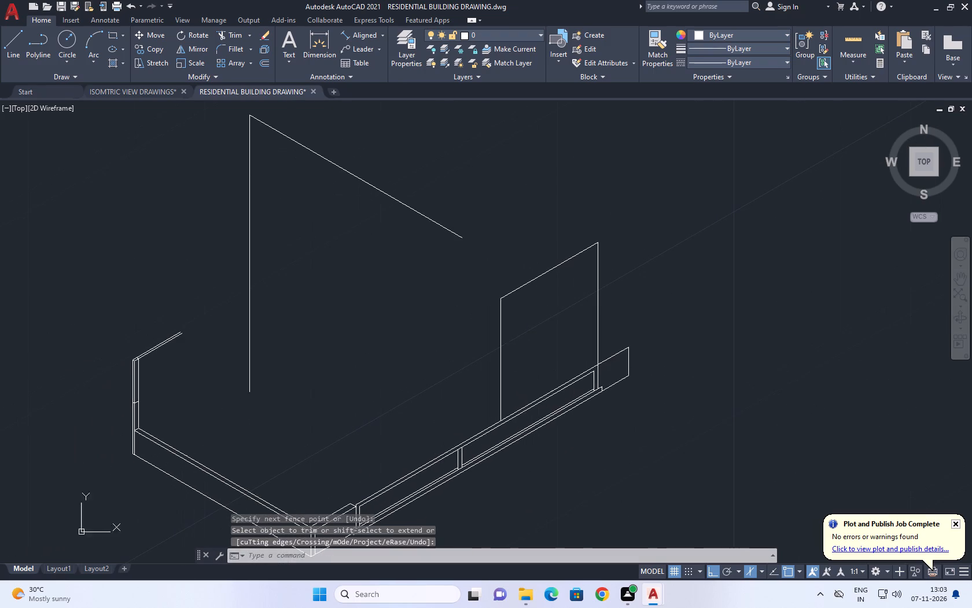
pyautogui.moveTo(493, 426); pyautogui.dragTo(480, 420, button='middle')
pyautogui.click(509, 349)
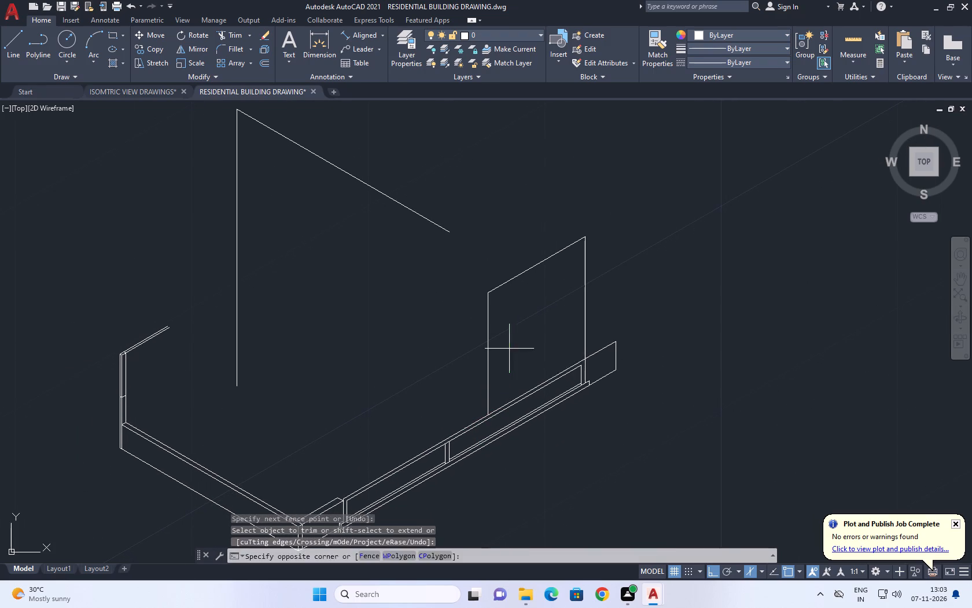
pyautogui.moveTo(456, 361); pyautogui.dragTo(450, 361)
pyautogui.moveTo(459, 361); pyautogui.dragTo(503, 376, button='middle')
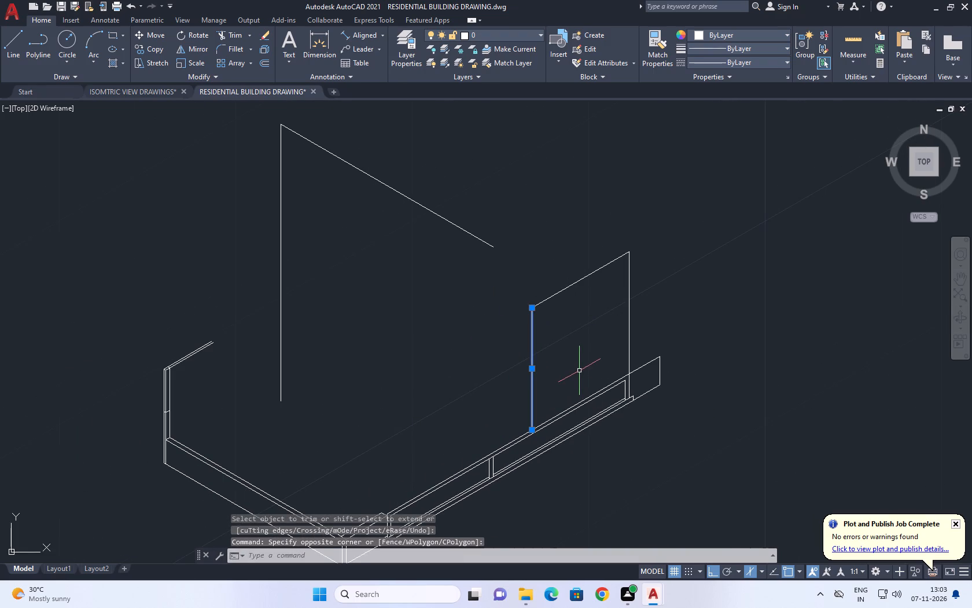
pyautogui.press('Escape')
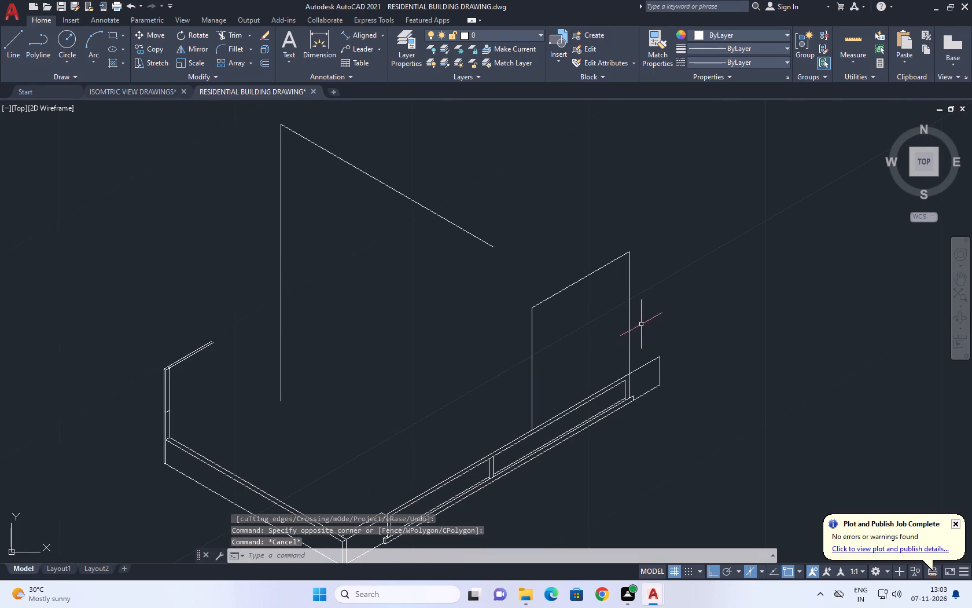
# Copy the far 6 m vertical 0.113 m inward at 210° along the wall direction.
pyautogui.click(645, 318)
pyautogui.moveTo(605, 320); pyautogui.dragTo(590, 323)
pyautogui.moveTo(605, 323); pyautogui.dragTo(605, 360, button='middle')
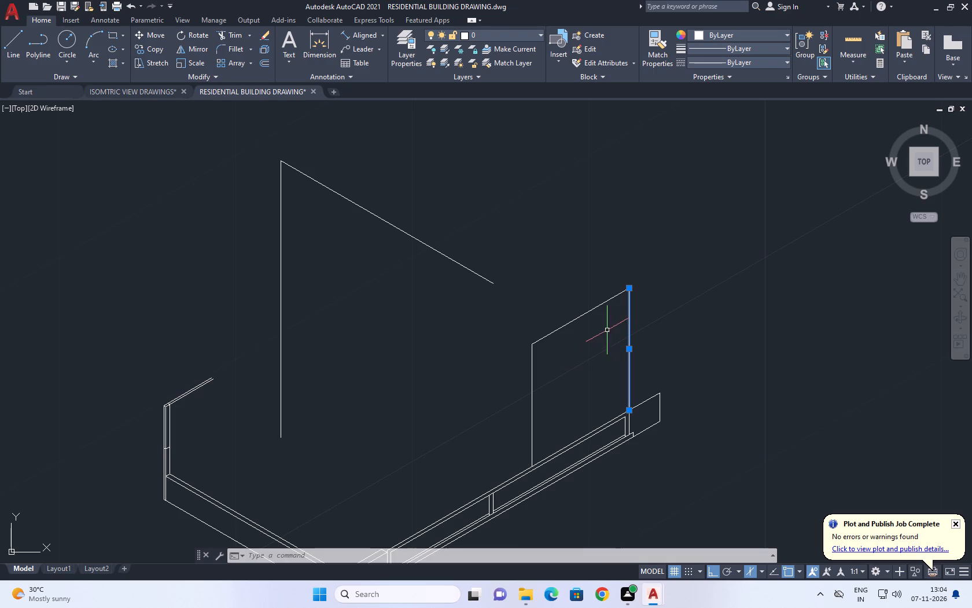
pyautogui.click(148, 56)
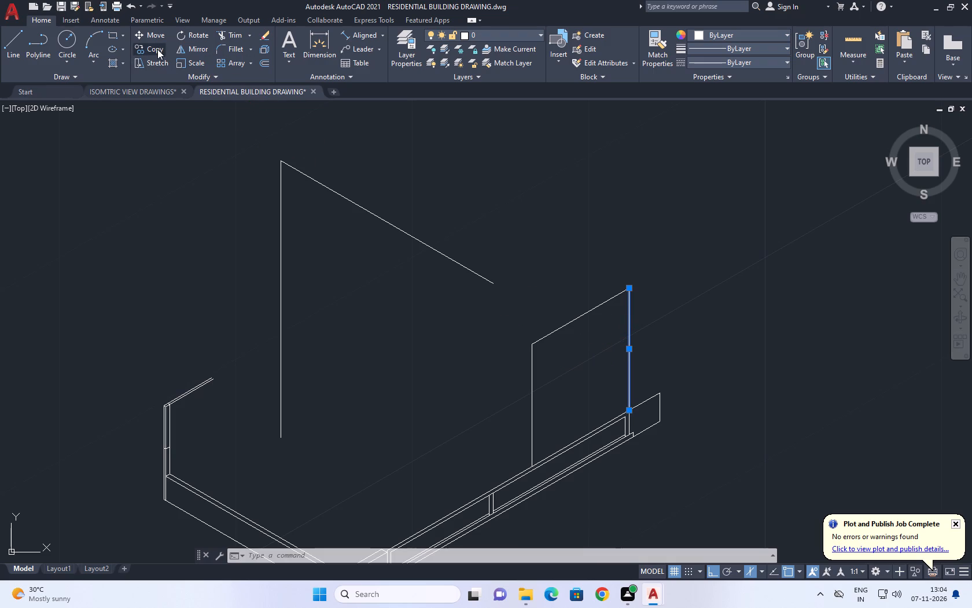
pyautogui.click(157, 50)
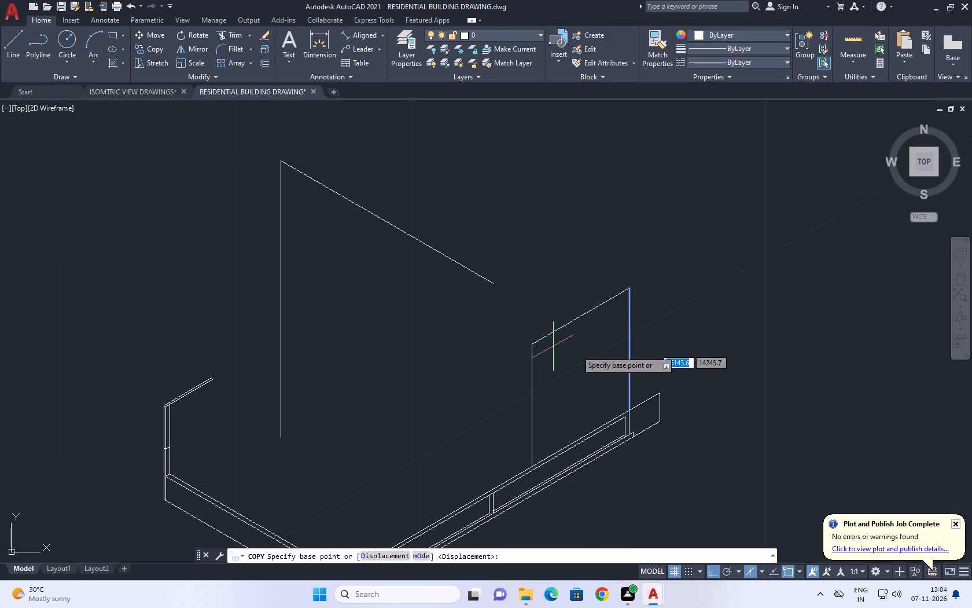
pyautogui.click(616, 346)
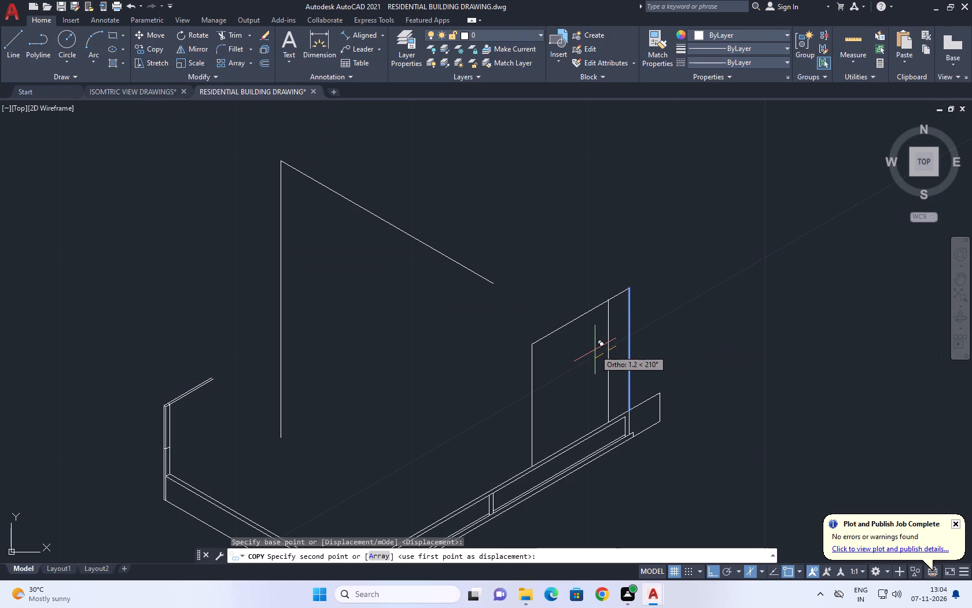
pyautogui.write('0.11')
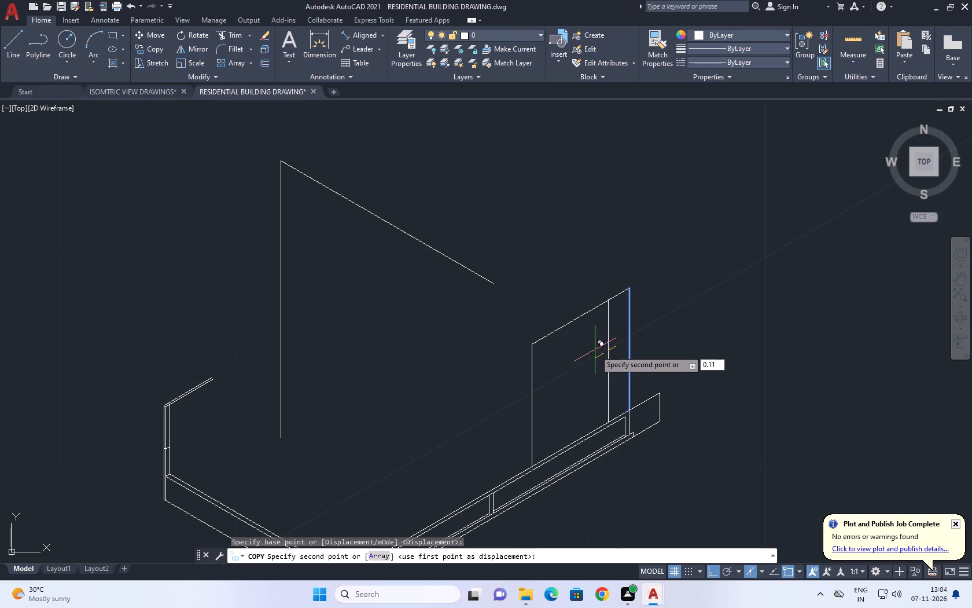
pyautogui.press('3')
pyautogui.press('Return')
pyautogui.rightClick(690, 325)
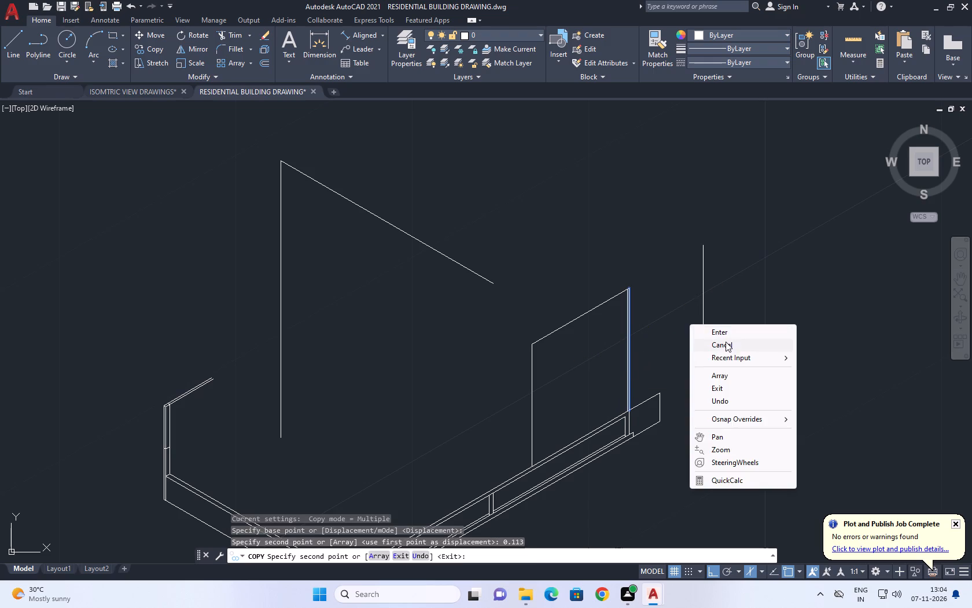
pyautogui.click(726, 342)
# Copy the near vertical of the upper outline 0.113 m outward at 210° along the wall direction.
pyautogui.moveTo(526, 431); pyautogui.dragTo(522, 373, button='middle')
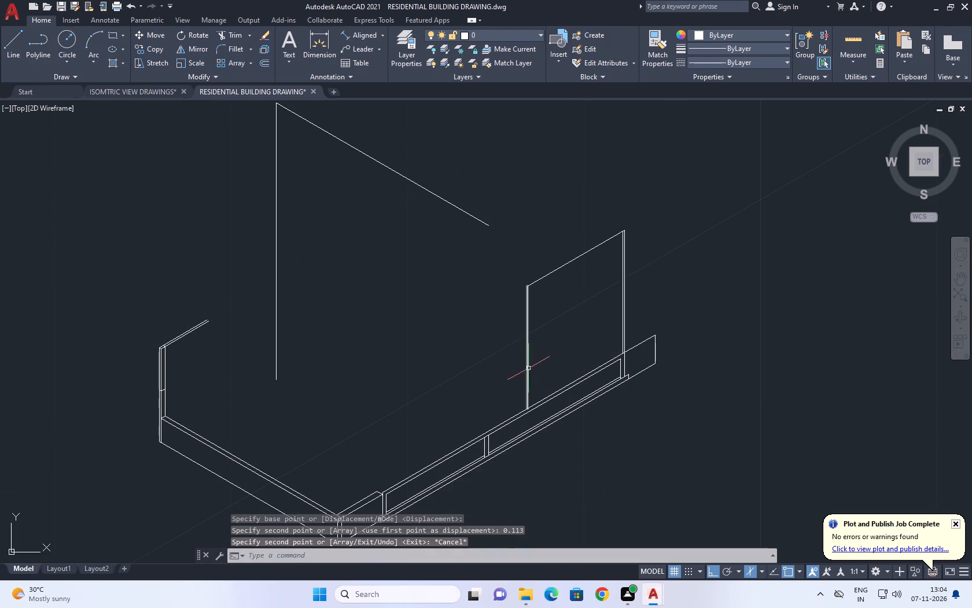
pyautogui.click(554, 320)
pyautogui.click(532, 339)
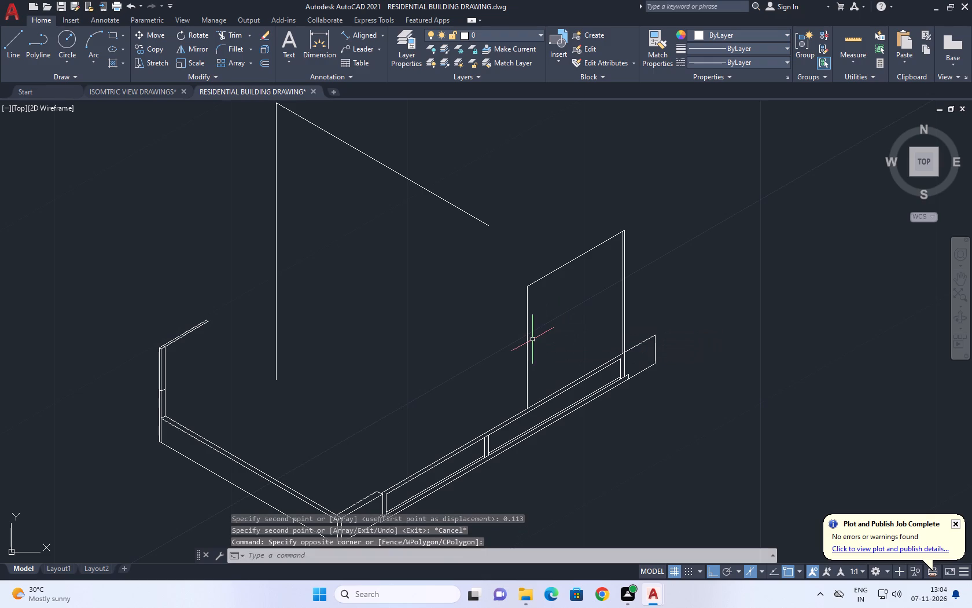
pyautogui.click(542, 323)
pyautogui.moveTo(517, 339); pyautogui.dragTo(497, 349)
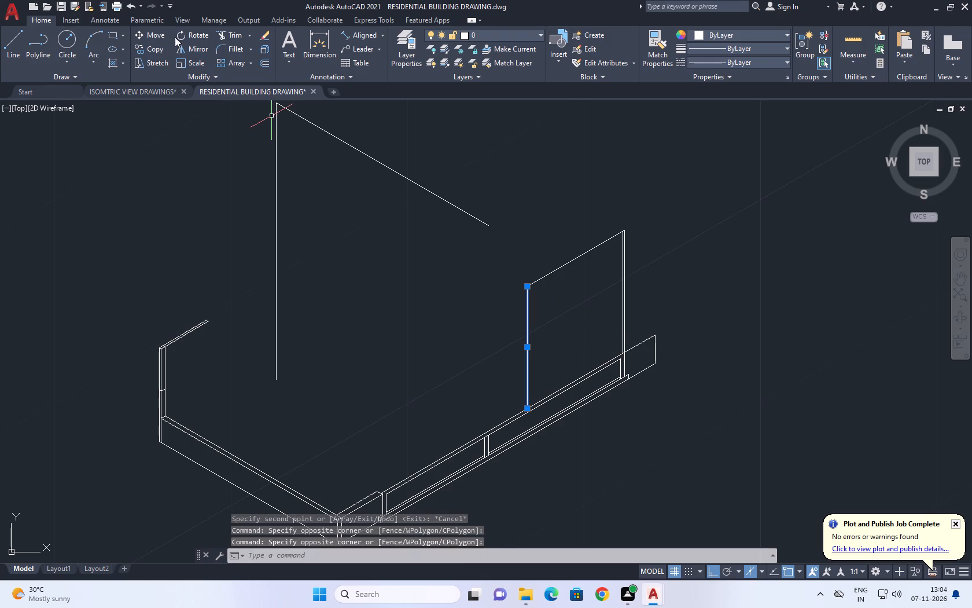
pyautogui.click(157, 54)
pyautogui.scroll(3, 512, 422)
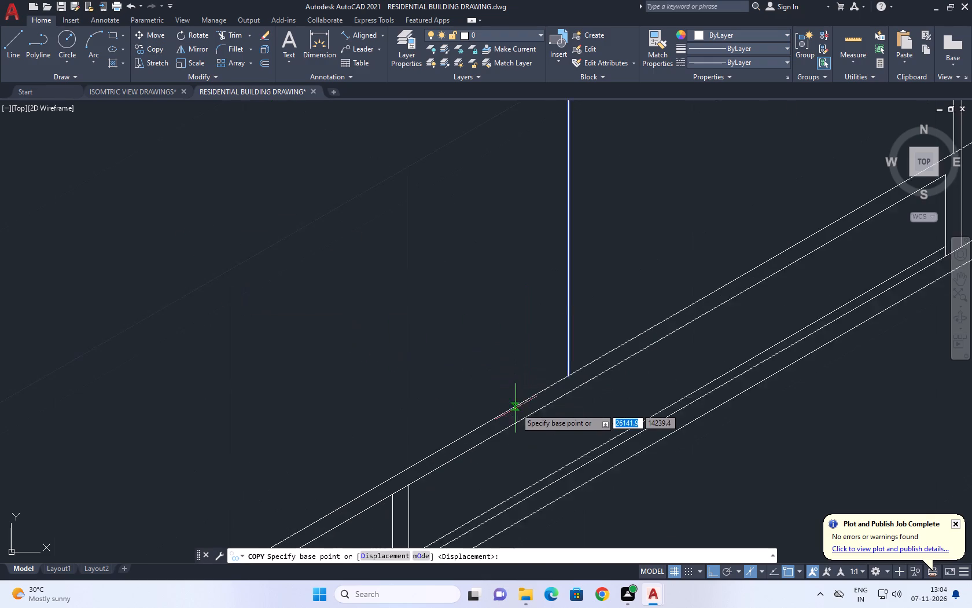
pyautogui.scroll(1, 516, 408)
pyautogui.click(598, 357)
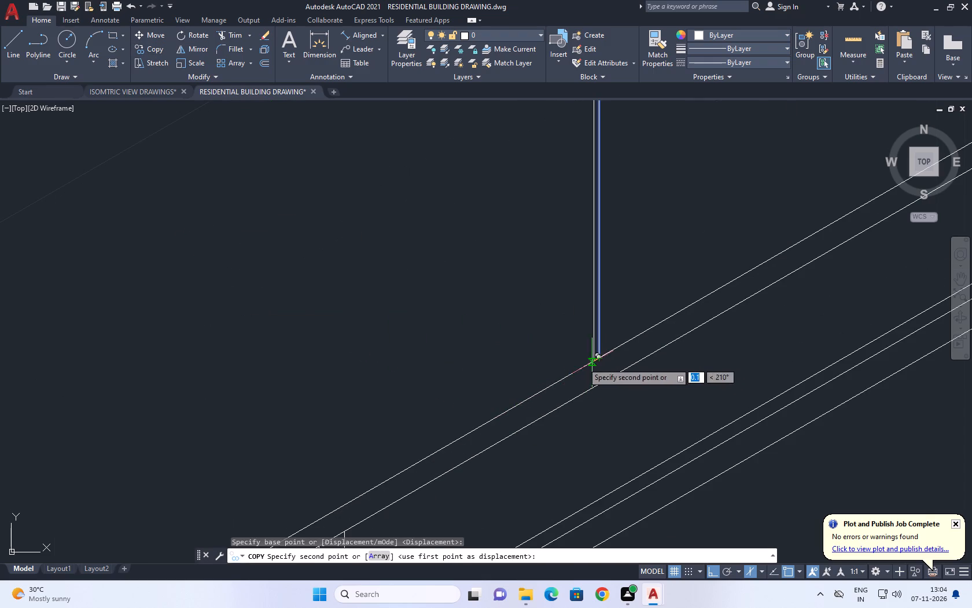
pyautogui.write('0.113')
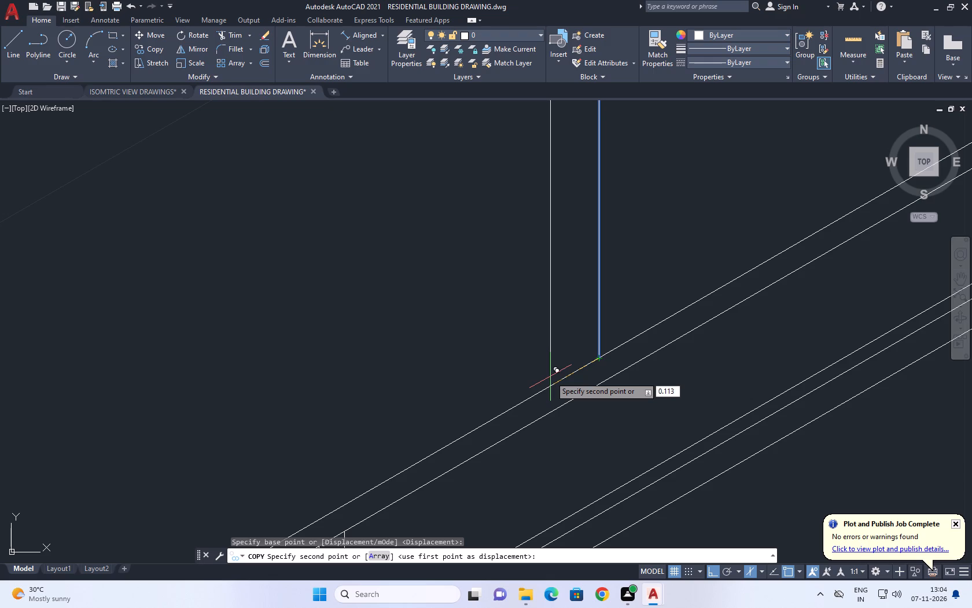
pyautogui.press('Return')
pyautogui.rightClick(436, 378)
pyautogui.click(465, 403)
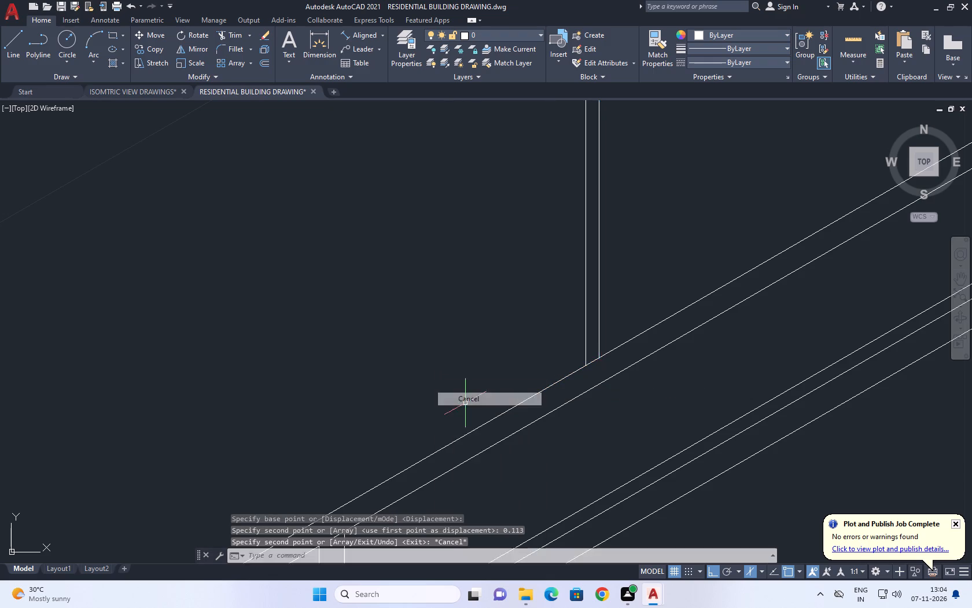
# Measure the distance between the inner near vertical and the inner far vertical at the top rail, without placing a dimension.
pyautogui.scroll(-4, 465, 398)
pyautogui.moveTo(542, 321); pyautogui.dragTo(517, 367, button='middle')
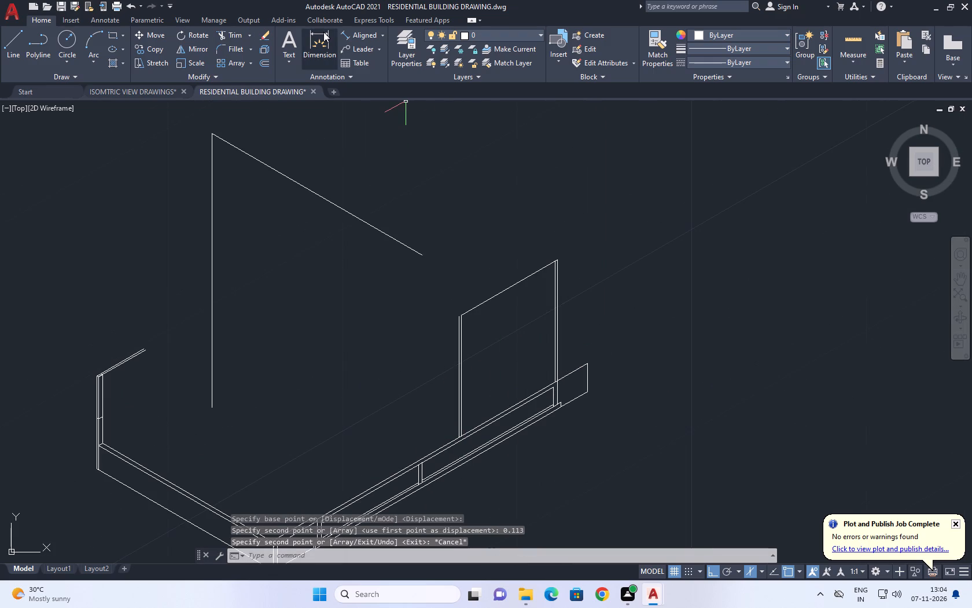
pyautogui.click(354, 36)
pyautogui.scroll(2, 469, 441)
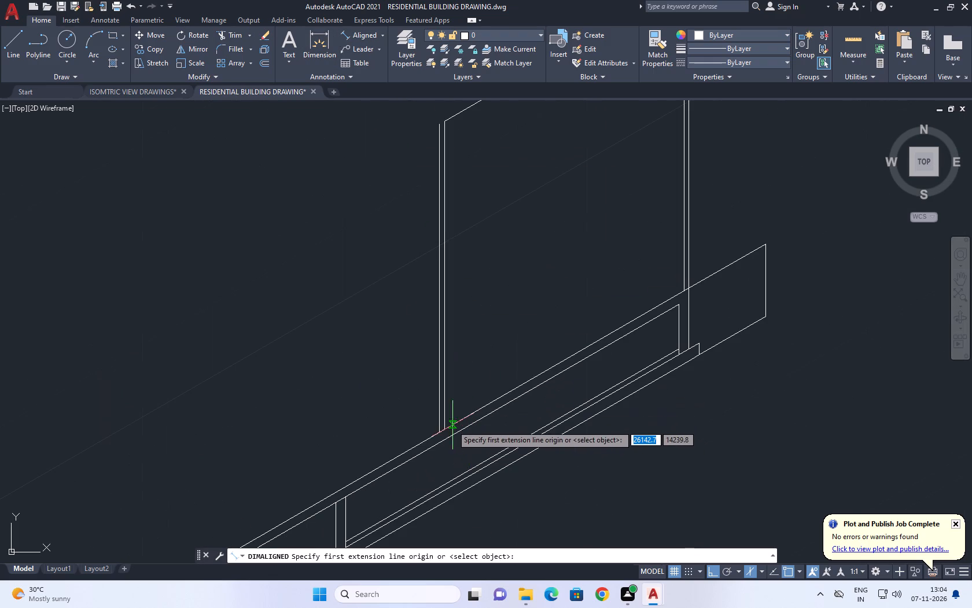
pyautogui.moveTo(444, 430); pyautogui.dragTo(455, 431)
pyautogui.scroll(2, 689, 293)
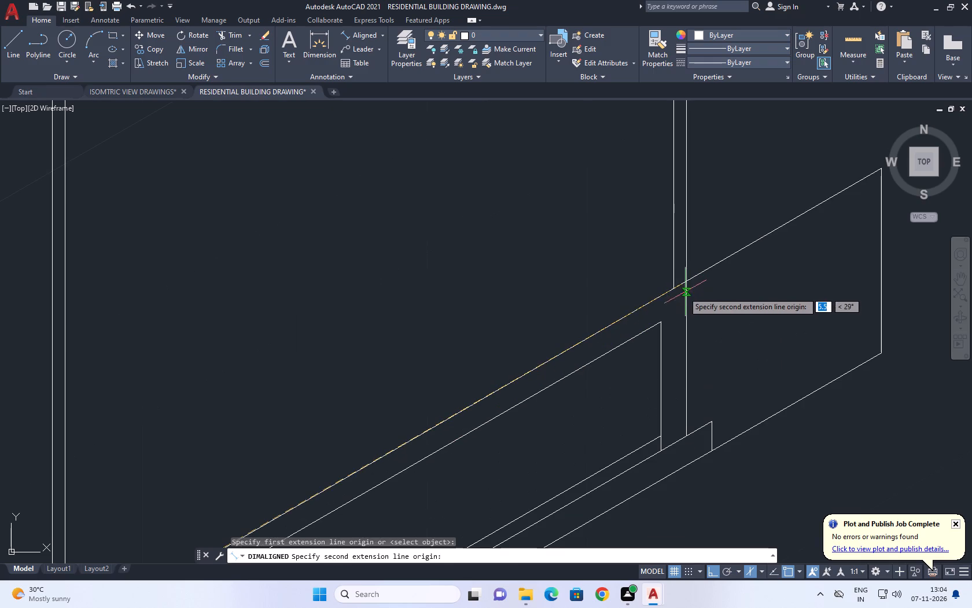
pyautogui.click(673, 290)
pyautogui.scroll(-6, 665, 288)
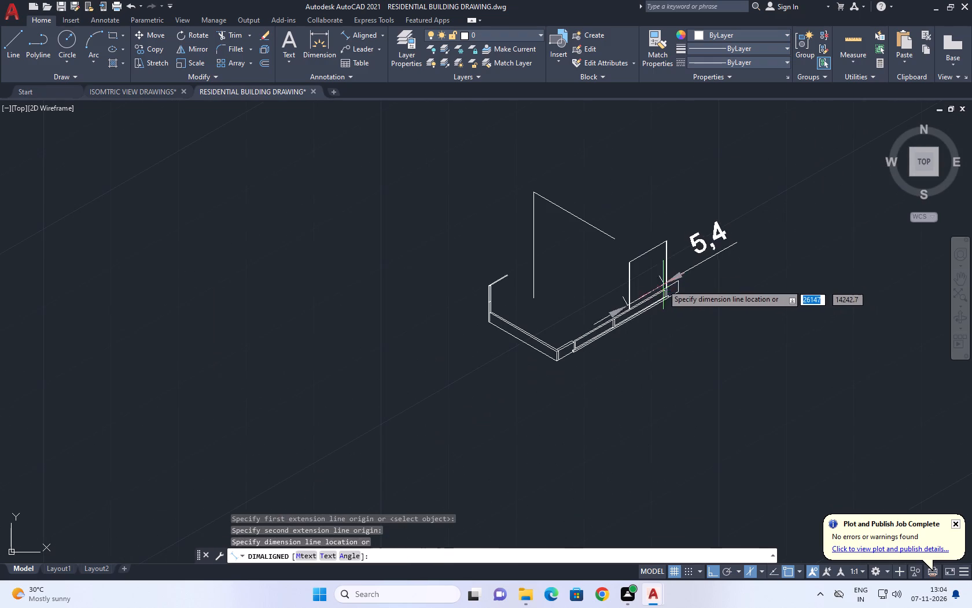
pyautogui.scroll(2, 656, 278)
pyautogui.rightClick(655, 269)
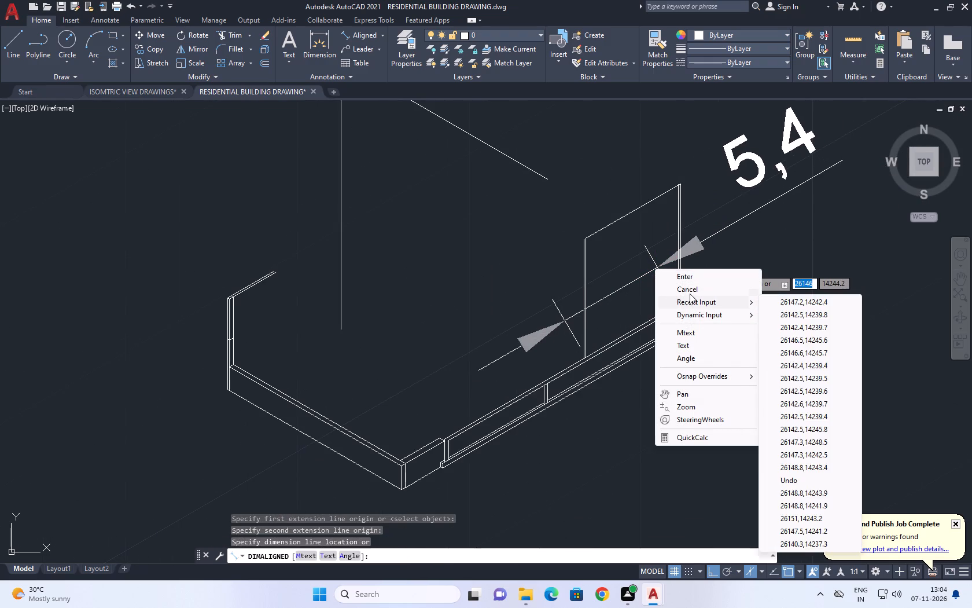
pyautogui.click(689, 291)
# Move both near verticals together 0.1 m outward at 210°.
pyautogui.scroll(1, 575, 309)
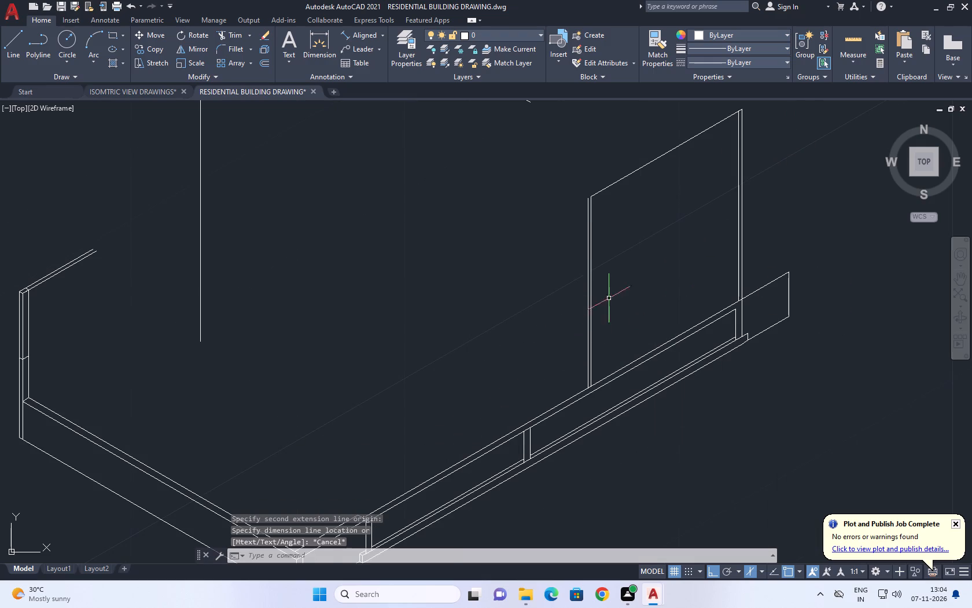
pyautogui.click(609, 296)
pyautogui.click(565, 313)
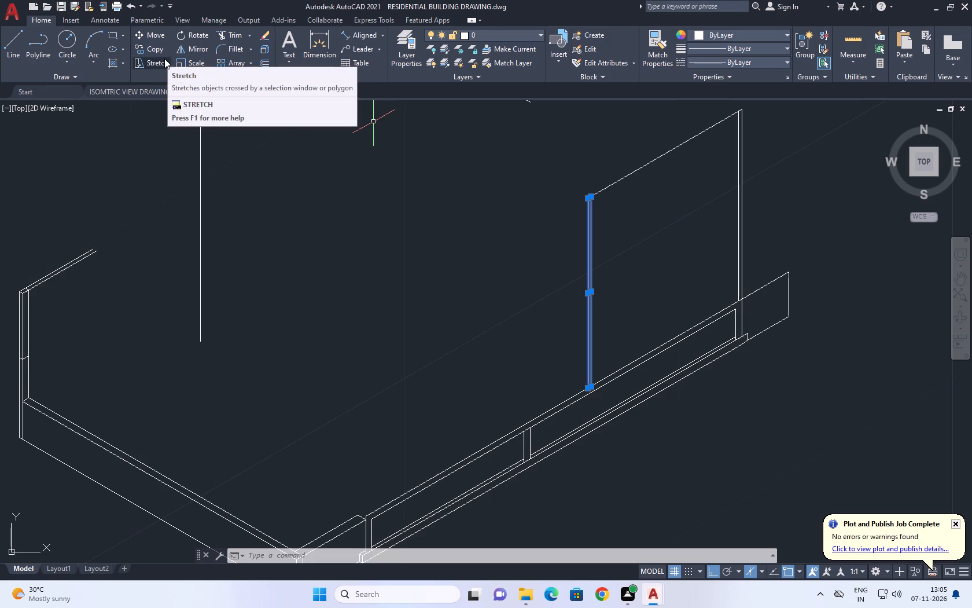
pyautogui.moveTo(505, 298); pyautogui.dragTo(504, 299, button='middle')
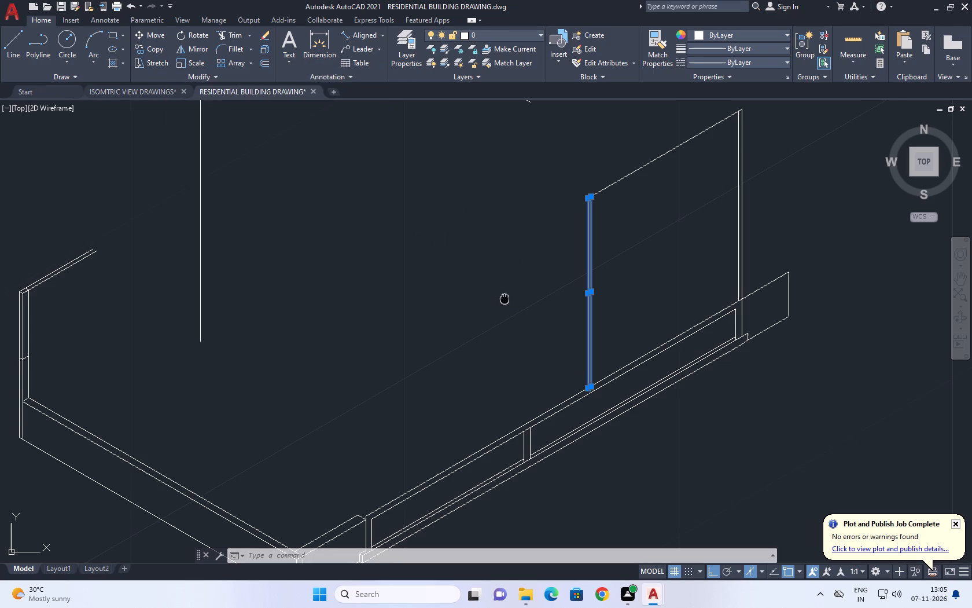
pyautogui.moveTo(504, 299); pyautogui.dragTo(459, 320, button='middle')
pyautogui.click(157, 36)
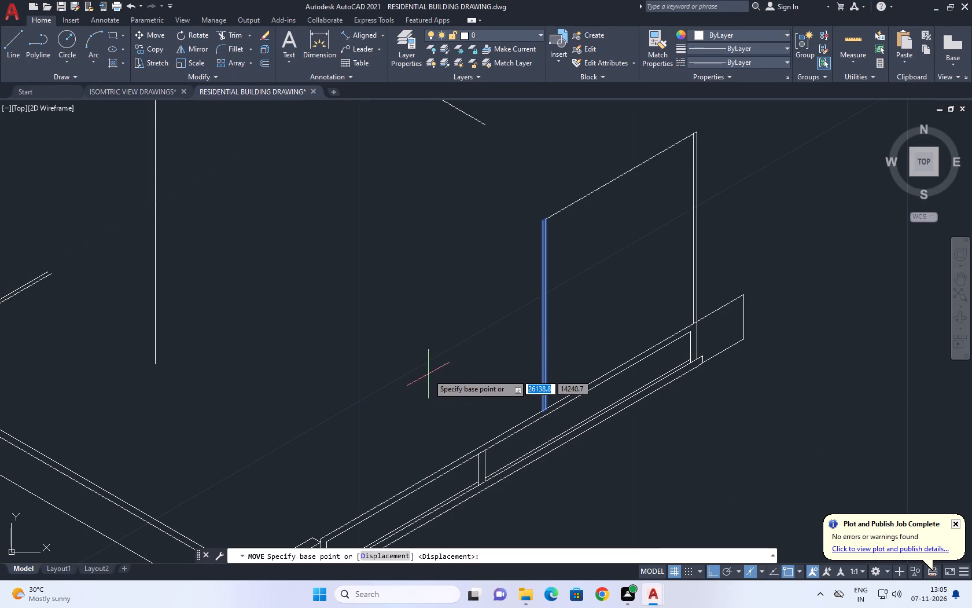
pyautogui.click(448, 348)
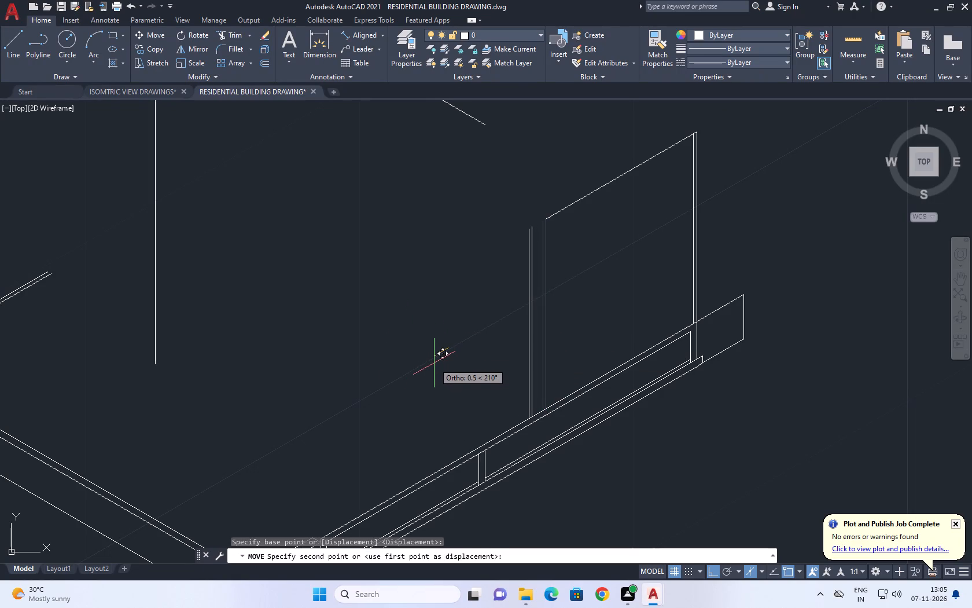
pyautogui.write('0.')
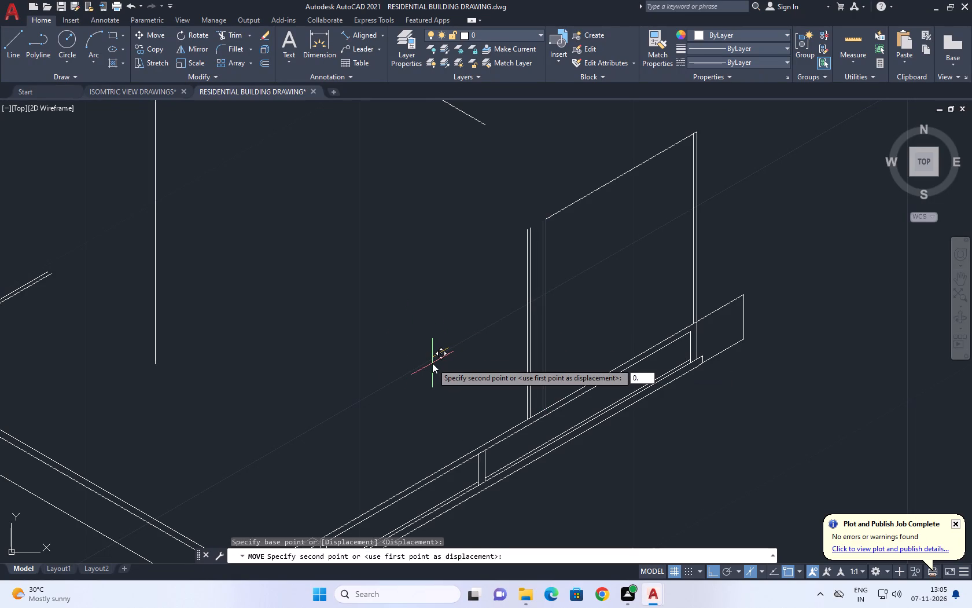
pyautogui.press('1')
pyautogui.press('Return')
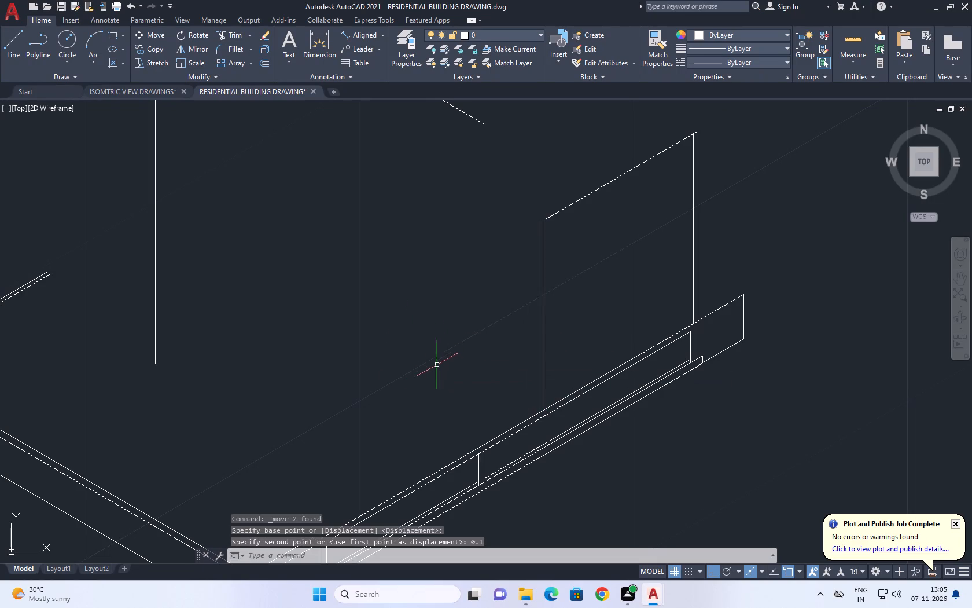
# Fillet the sloping top line with the outermost near vertical at zero radius to close the upper outline's near corner.
pyautogui.moveTo(528, 253); pyautogui.dragTo(554, 266, button='middle')
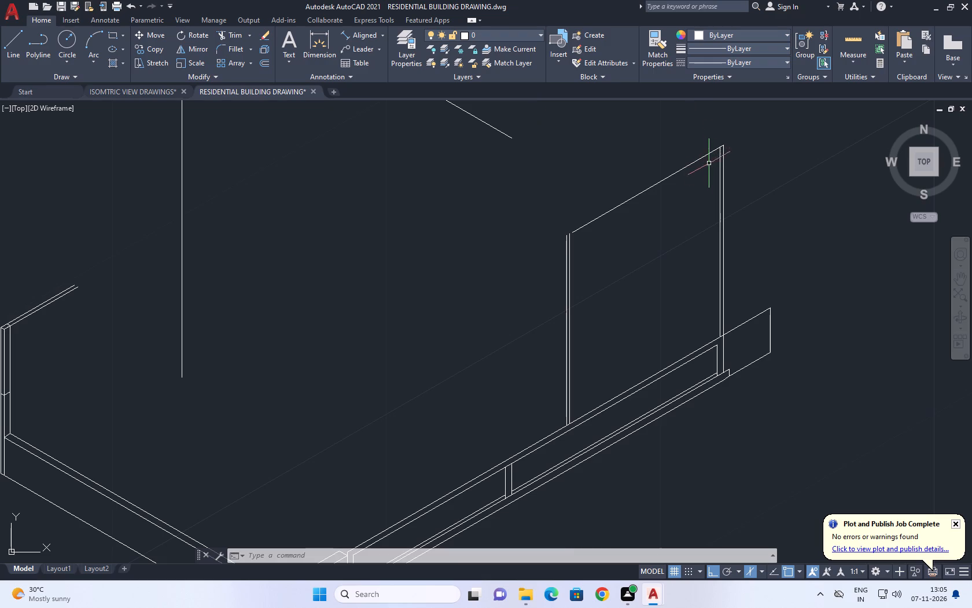
pyautogui.press('f')
pyautogui.press('space')
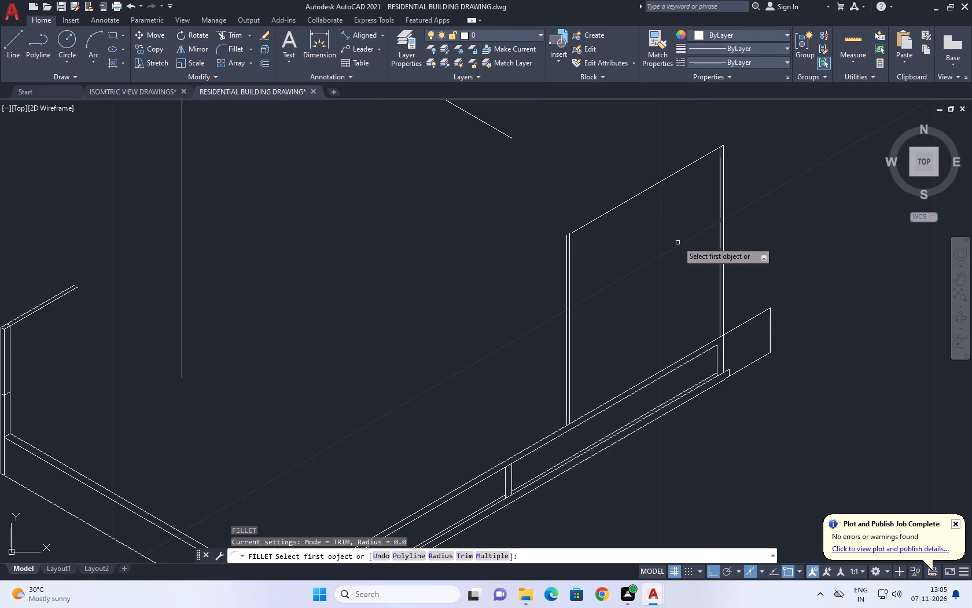
pyautogui.click(589, 221)
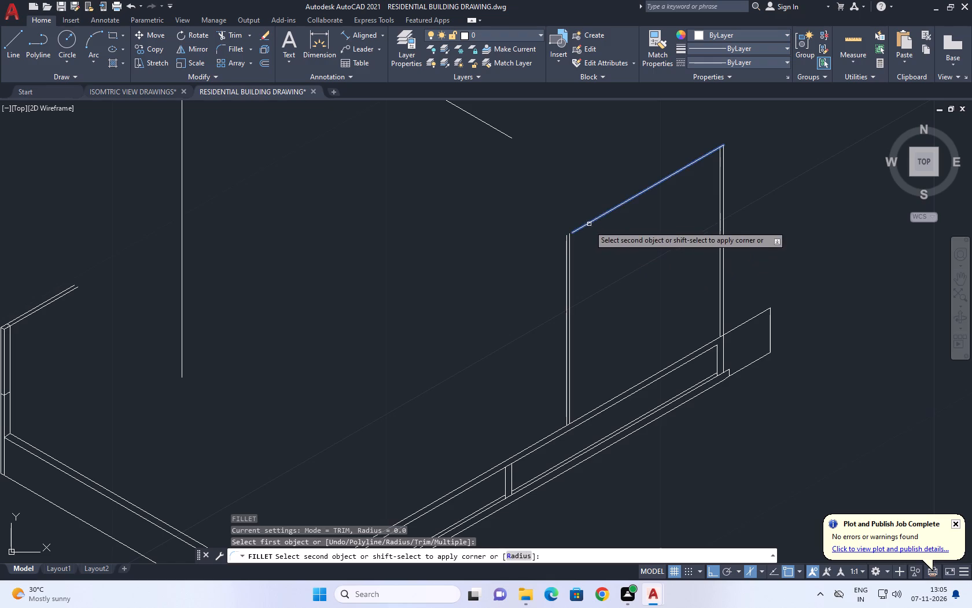
pyautogui.click(565, 251)
# Measure the sloping top line between the upper outline's outer near and far corners, without placing a dimension.
pyautogui.scroll(2, 579, 254)
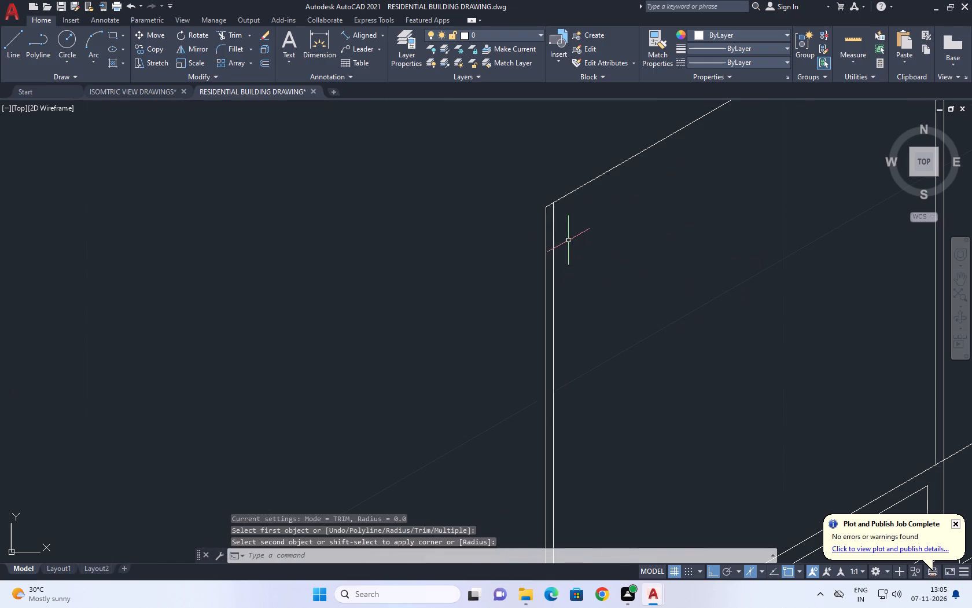
pyautogui.scroll(-1, 547, 226)
pyautogui.moveTo(614, 238); pyautogui.dragTo(483, 318, button='middle')
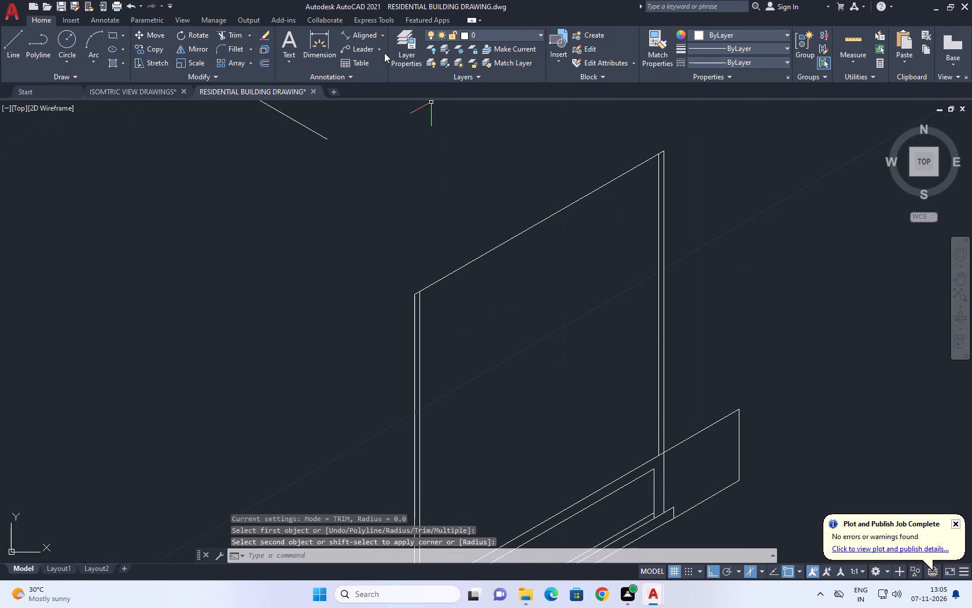
pyautogui.click(362, 37)
pyautogui.scroll(1, 422, 315)
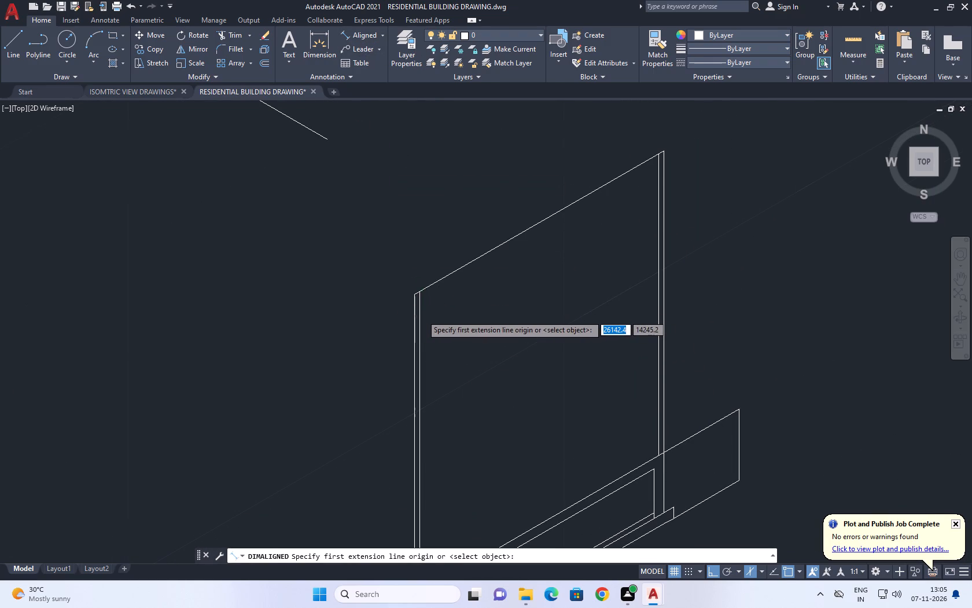
pyautogui.scroll(1, 422, 315)
pyautogui.click(398, 260)
pyautogui.scroll(-1, 421, 247)
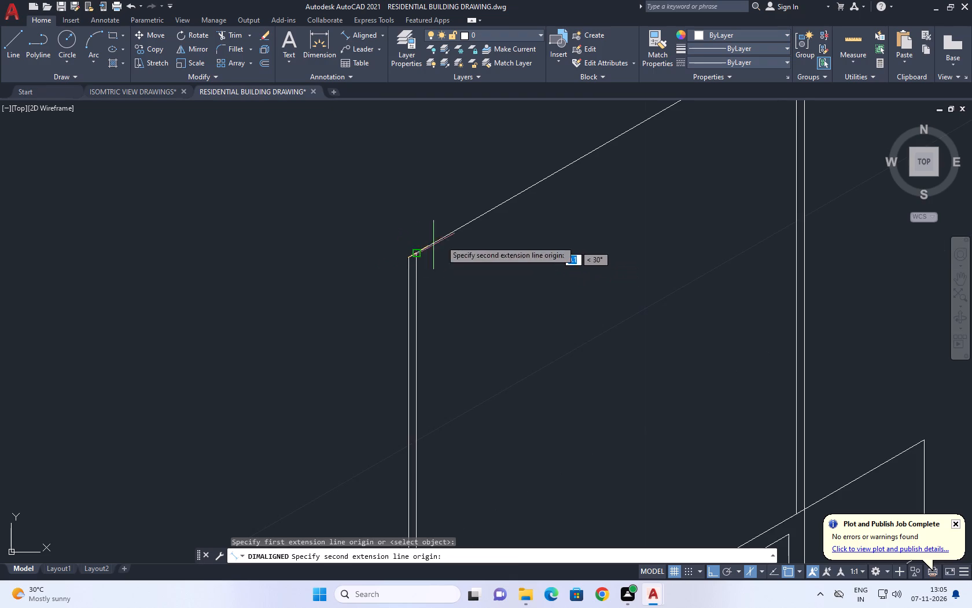
pyautogui.moveTo(507, 205); pyautogui.dragTo(418, 384, button='middle')
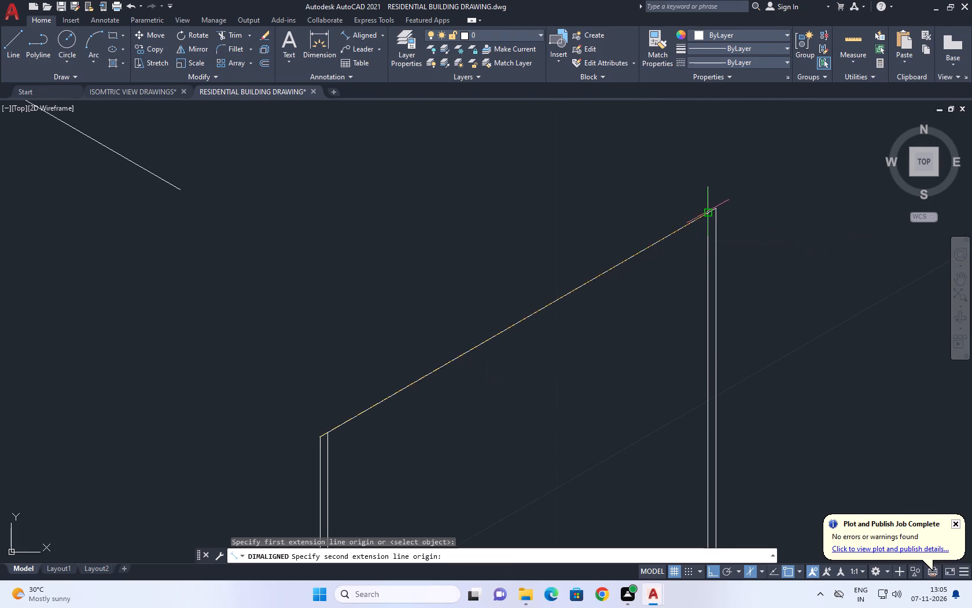
pyautogui.click(715, 207)
pyautogui.scroll(-4, 716, 225)
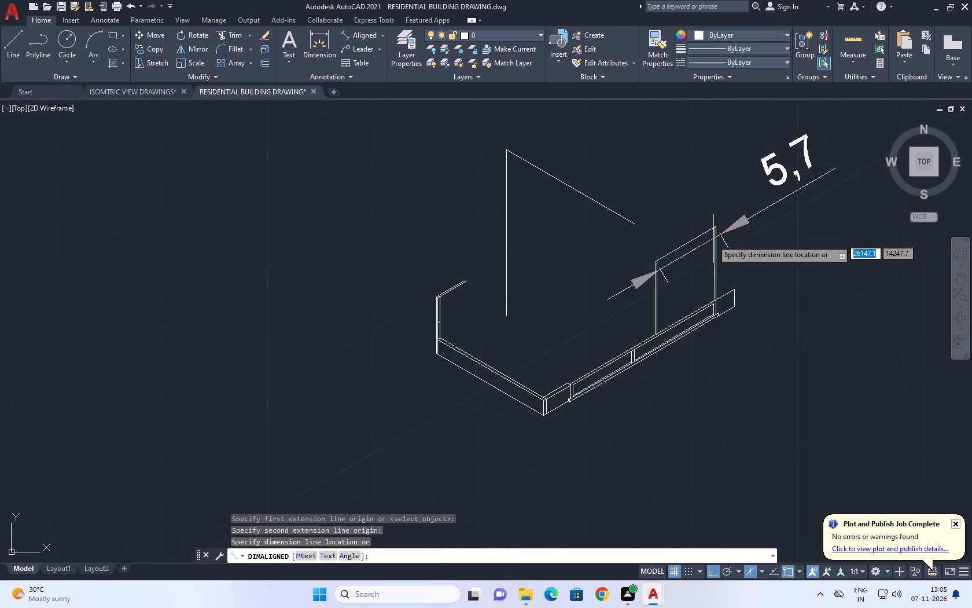
pyautogui.press('space')
# Measure the clear distance between the two inner verticals at their bases on the top rail, without placing a dimension.
pyautogui.press('space')
pyautogui.scroll(3, 655, 339)
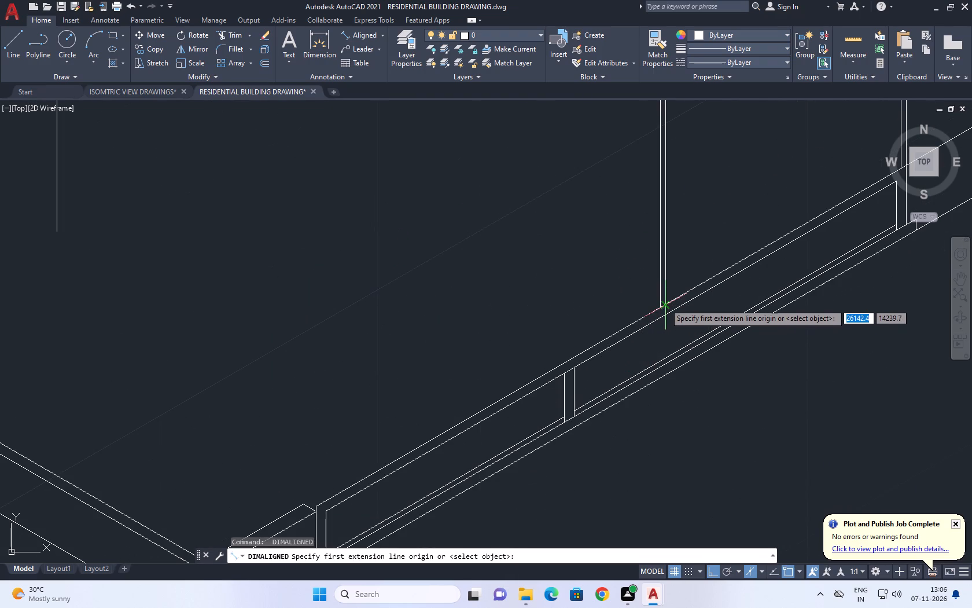
pyautogui.click(666, 302)
pyautogui.moveTo(727, 279); pyautogui.dragTo(416, 390, button='middle')
pyautogui.scroll(1, 630, 256)
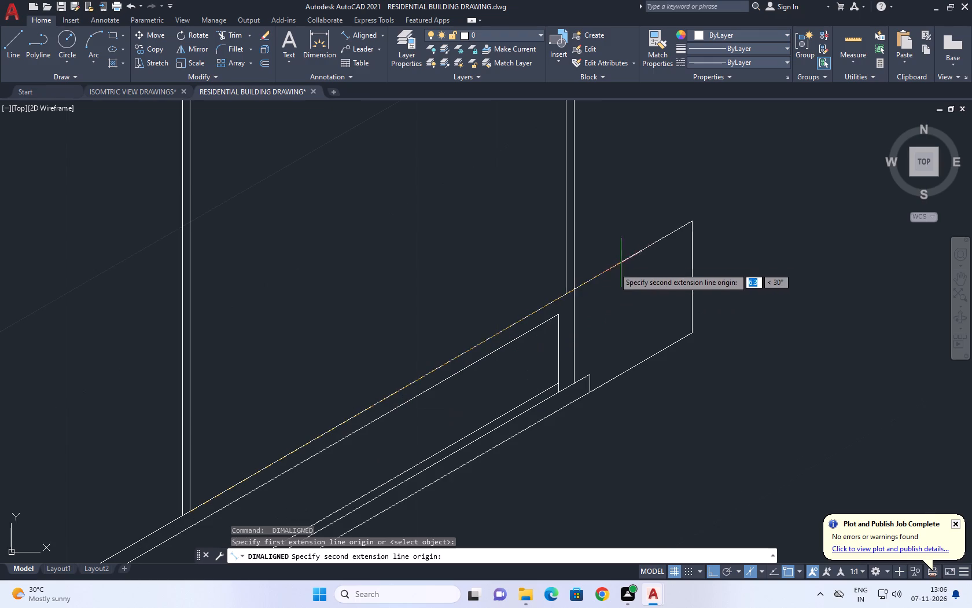
pyautogui.click(566, 292)
pyautogui.scroll(-5, 558, 290)
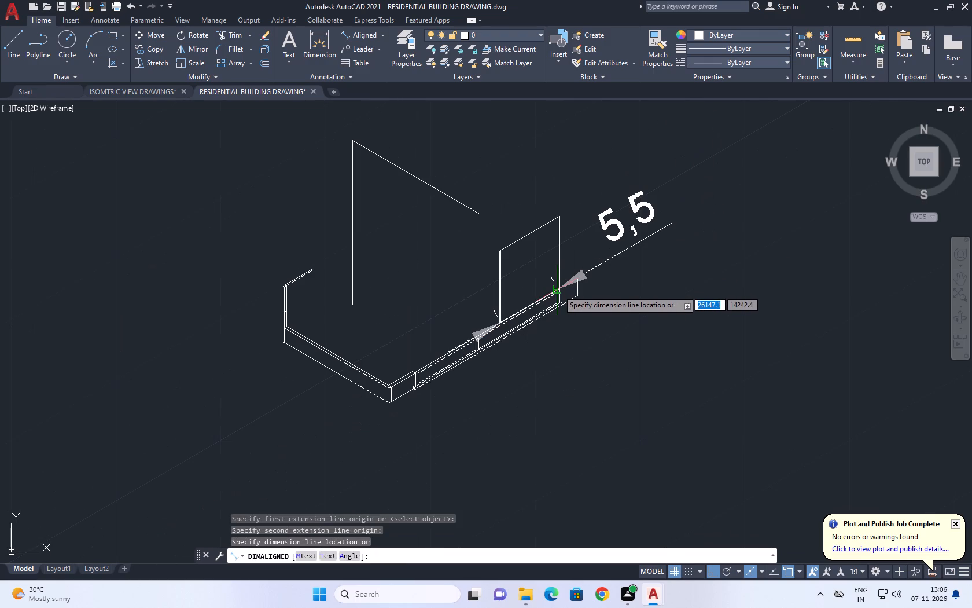
pyautogui.press('Escape')
# Erase both near verticals of the upper outline.
pyautogui.moveTo(515, 320); pyautogui.dragTo(550, 346, button='middle')
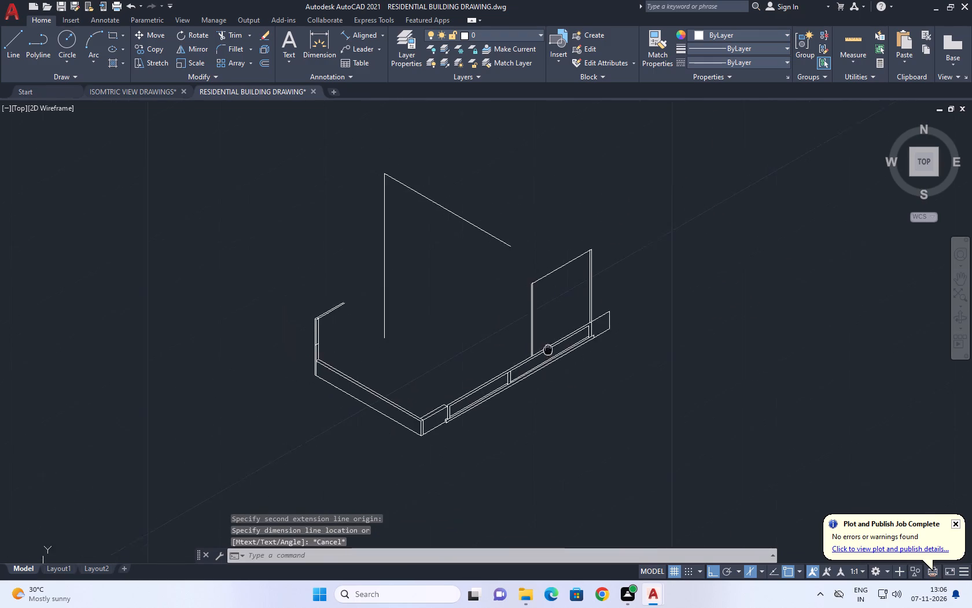
pyautogui.moveTo(550, 346); pyautogui.dragTo(552, 331, button='middle')
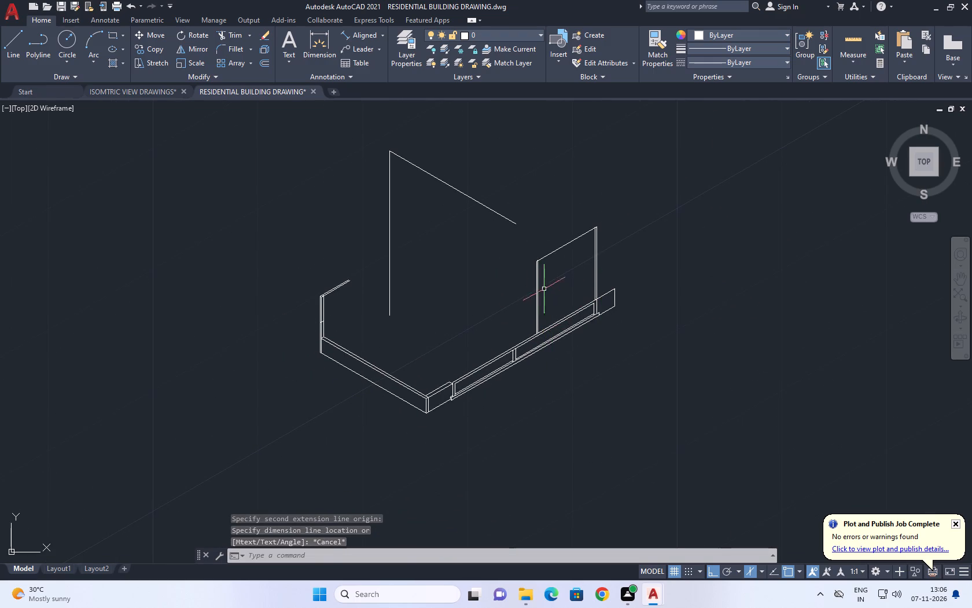
pyautogui.click(544, 289)
pyautogui.moveTo(524, 296); pyautogui.dragTo(513, 301)
pyautogui.press('Delete')
# Copy the upper outline's inner far vertical 5.5 m along the base band's top rail towards the near end.
pyautogui.scroll(2, 602, 274)
pyautogui.click(581, 282)
pyautogui.press('c')
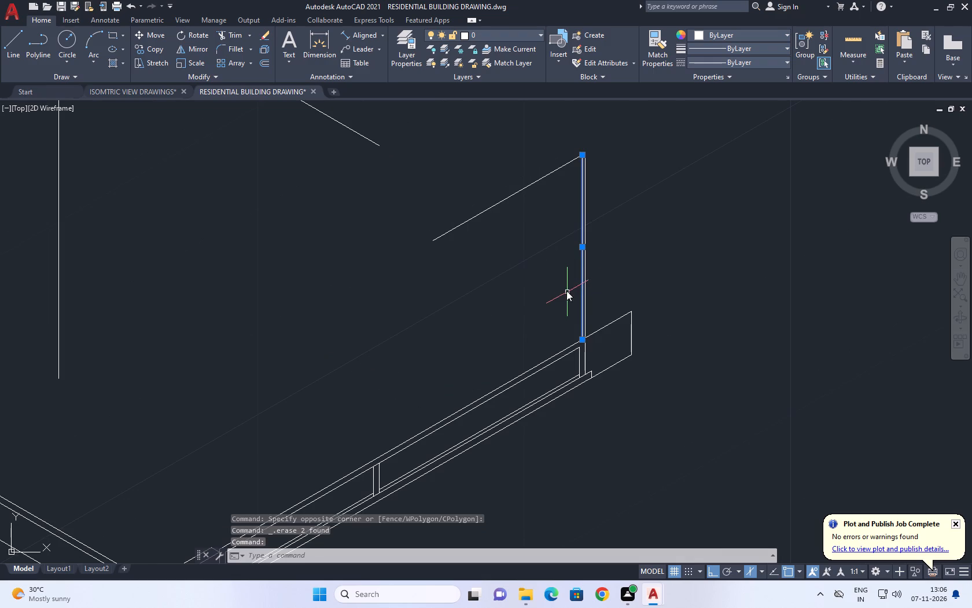
pyautogui.press('o')
pyautogui.press('space')
pyautogui.click(555, 270)
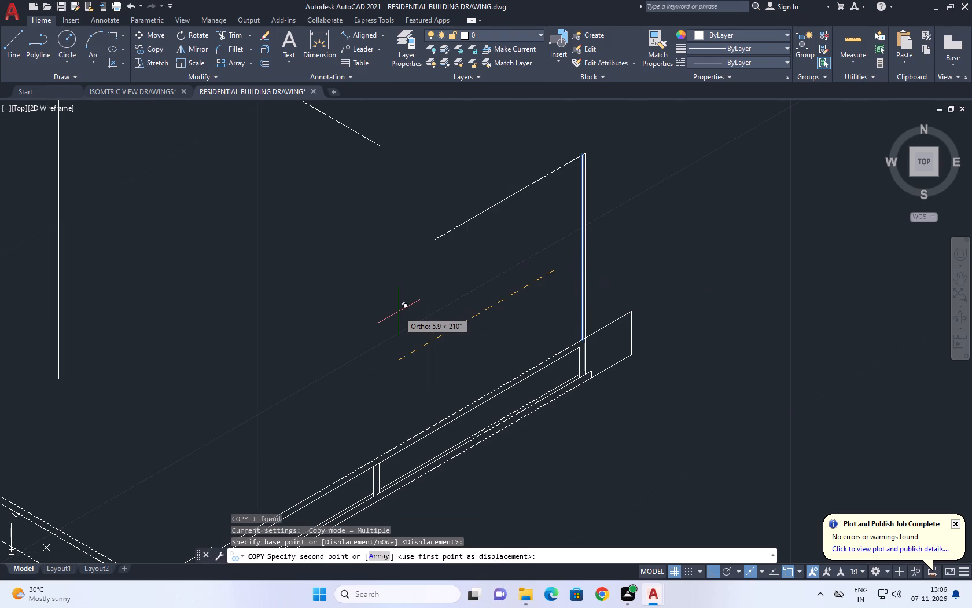
pyautogui.write('1.334')
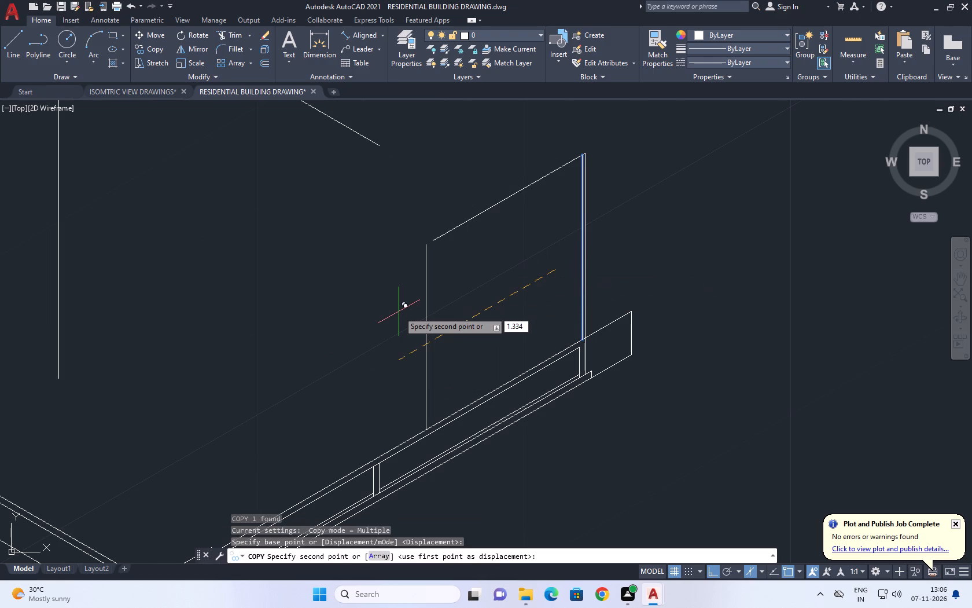
pyautogui.press('BackSpace')
pyautogui.press('BackSpace')
pyautogui.press('BackSpace')
pyautogui.press('BackSpace')
pyautogui.press('BackSpace')
pyautogui.write('5.5')
pyautogui.press('Return')
pyautogui.press('space')
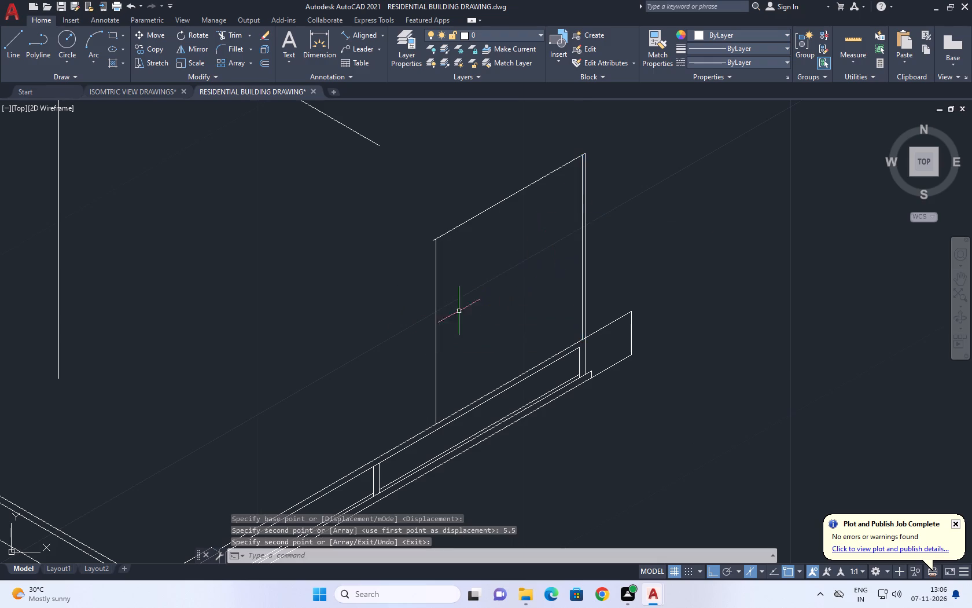
# Copy the new near vertical 0.1334 m further along the rail, away from the far verticals, to form a double line.
pyautogui.click(453, 314)
pyautogui.click(390, 325)
pyautogui.press('c')
pyautogui.write('O')
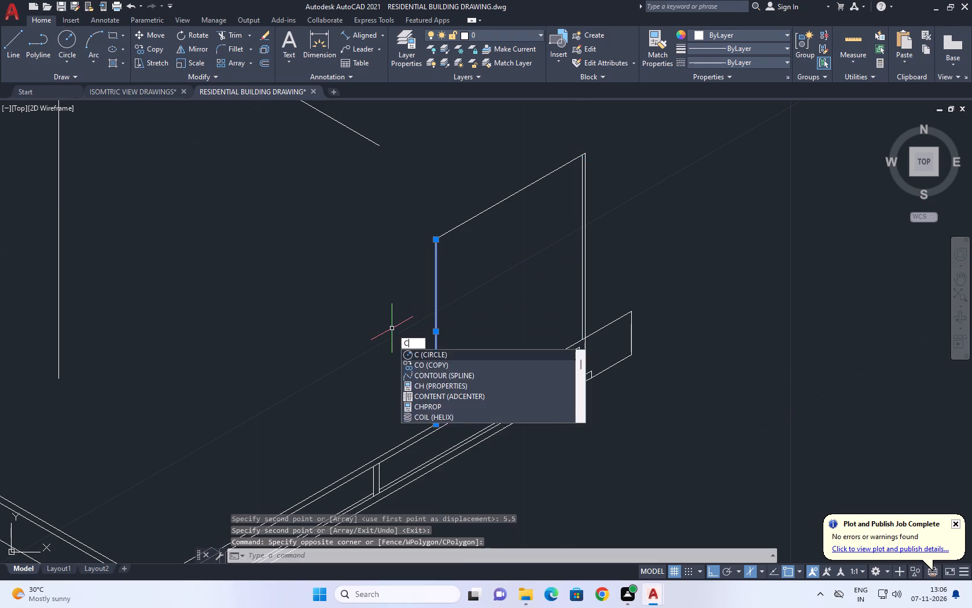
pyautogui.press('space')
pyautogui.click(391, 372)
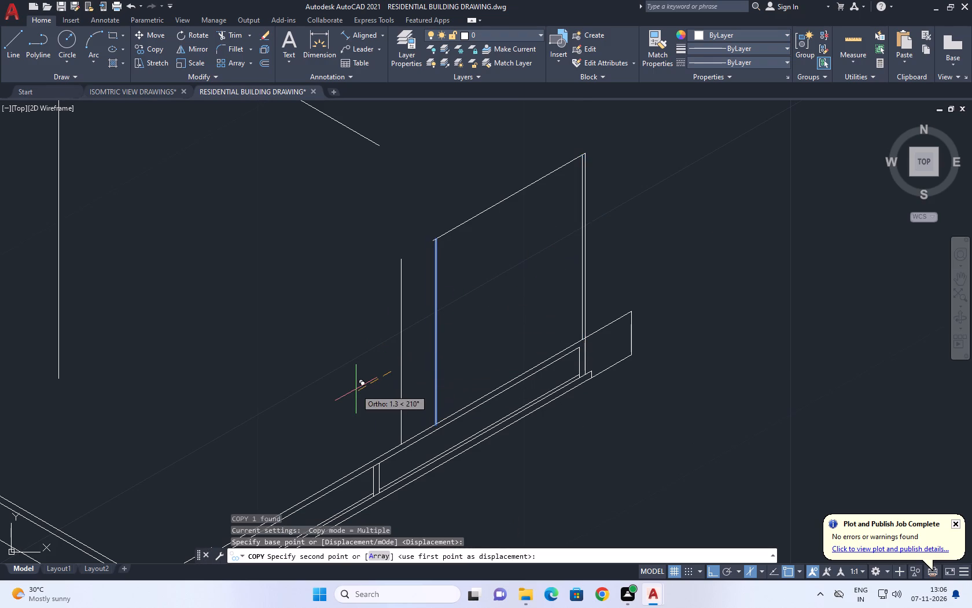
pyautogui.write('0.1334')
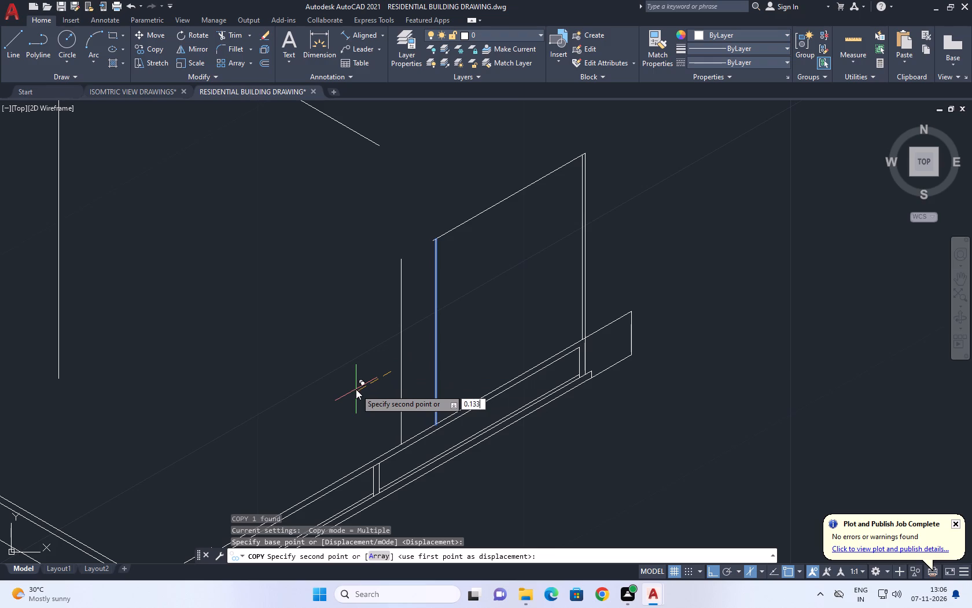
pyautogui.press('space')
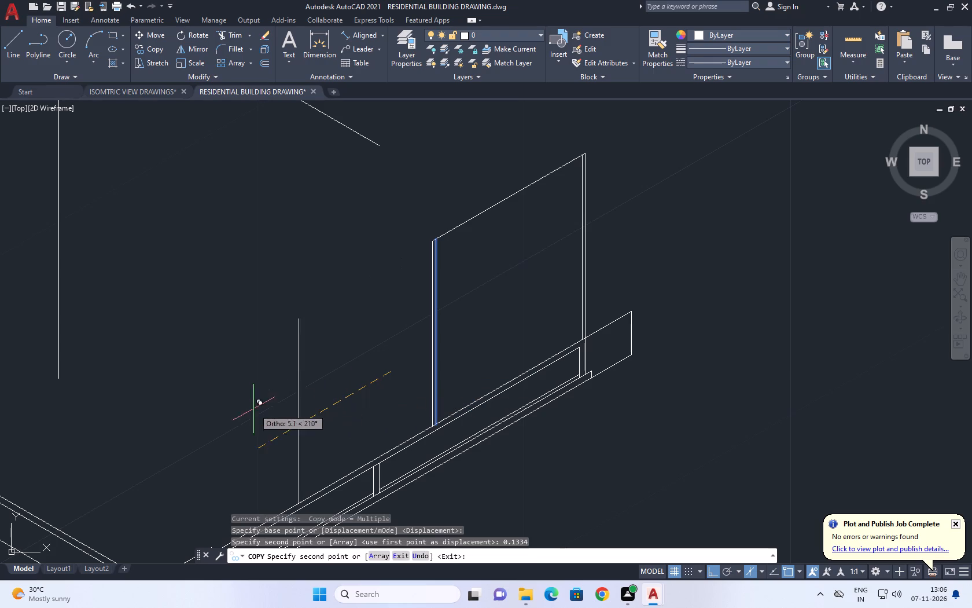
pyautogui.press('space')
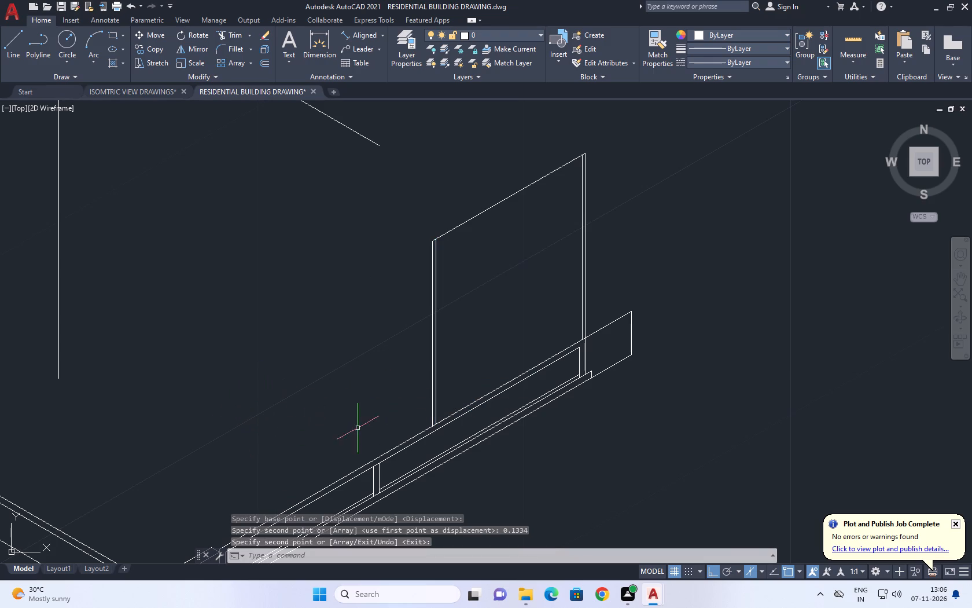
# Fillet the sloping top line with the outermost near vertical at zero radius to close the upper outline's near corner.
pyautogui.scroll(3, 447, 244)
pyautogui.scroll(2, 397, 244)
pyautogui.moveTo(394, 230); pyautogui.dragTo(384, 305, button='middle')
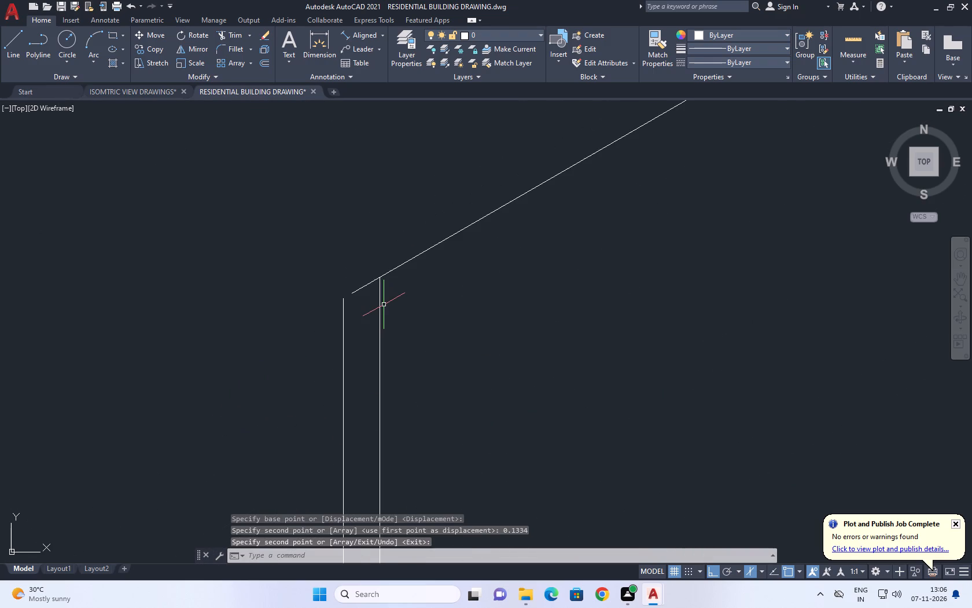
pyautogui.write('F')
pyautogui.press('space')
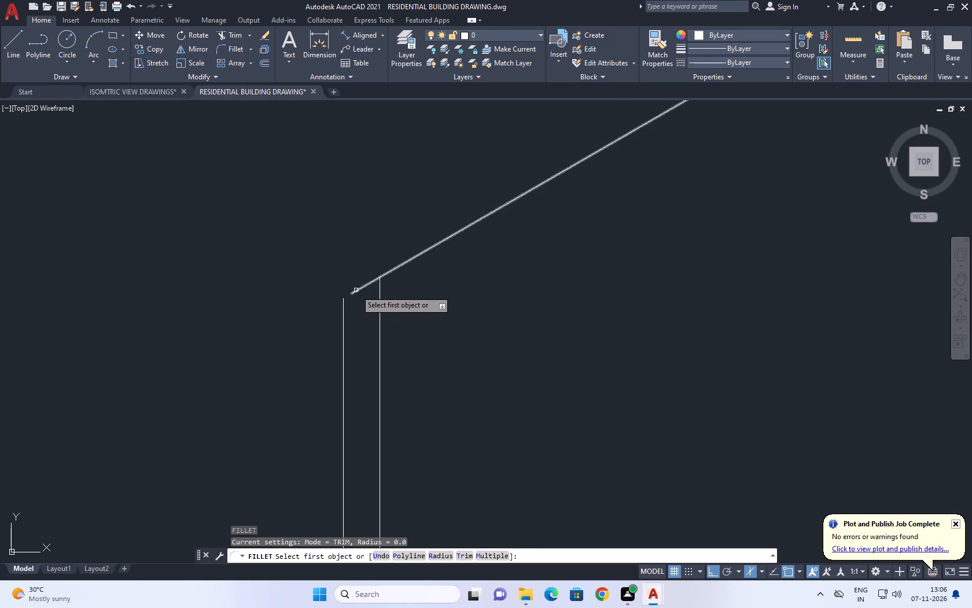
pyautogui.click(356, 290)
pyautogui.click(343, 309)
pyautogui.scroll(-3, 343, 308)
pyautogui.moveTo(413, 292); pyautogui.dragTo(399, 297, button='middle')
pyautogui.scroll(-1, 397, 297)
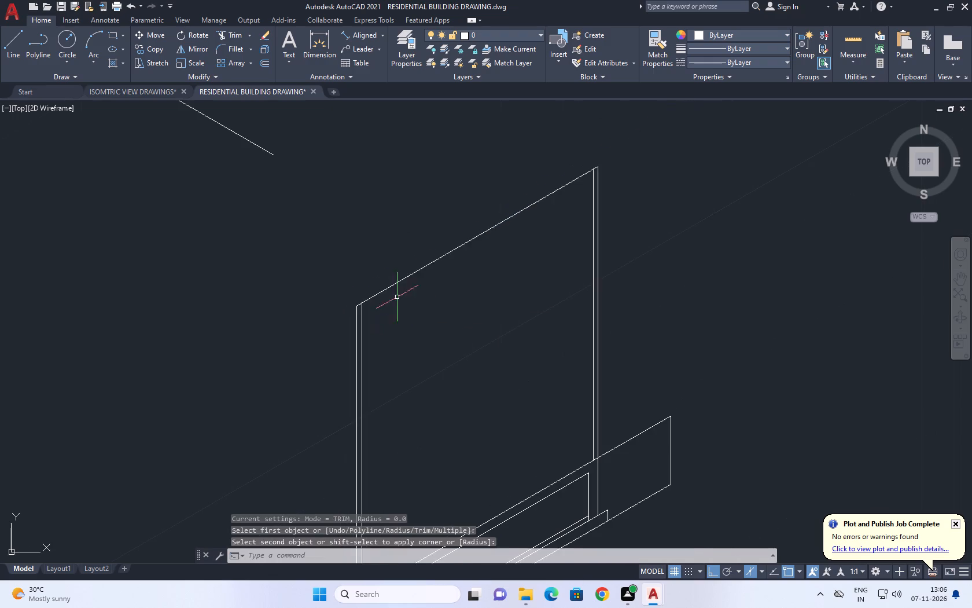
# Measure the upper outline's inner far vertical from the top rail to its top end, without placing a dimension.
pyautogui.moveTo(469, 242); pyautogui.dragTo(472, 268, button='middle')
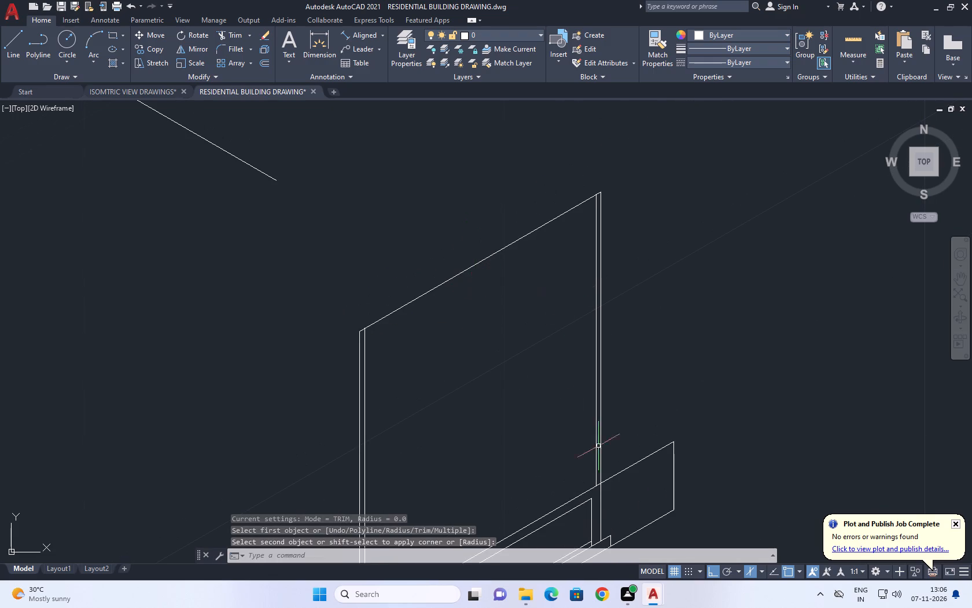
pyautogui.click(357, 38)
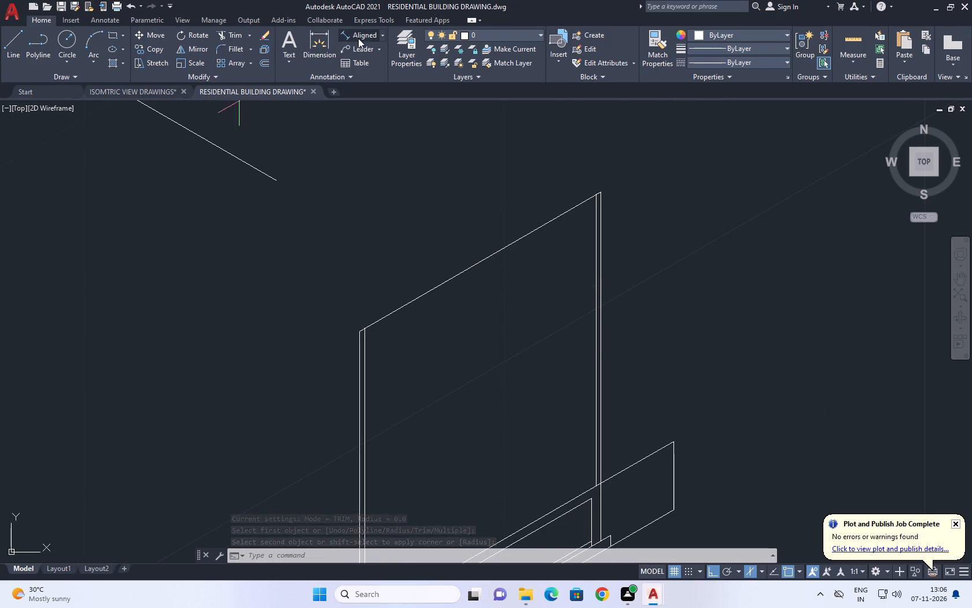
pyautogui.click(594, 486)
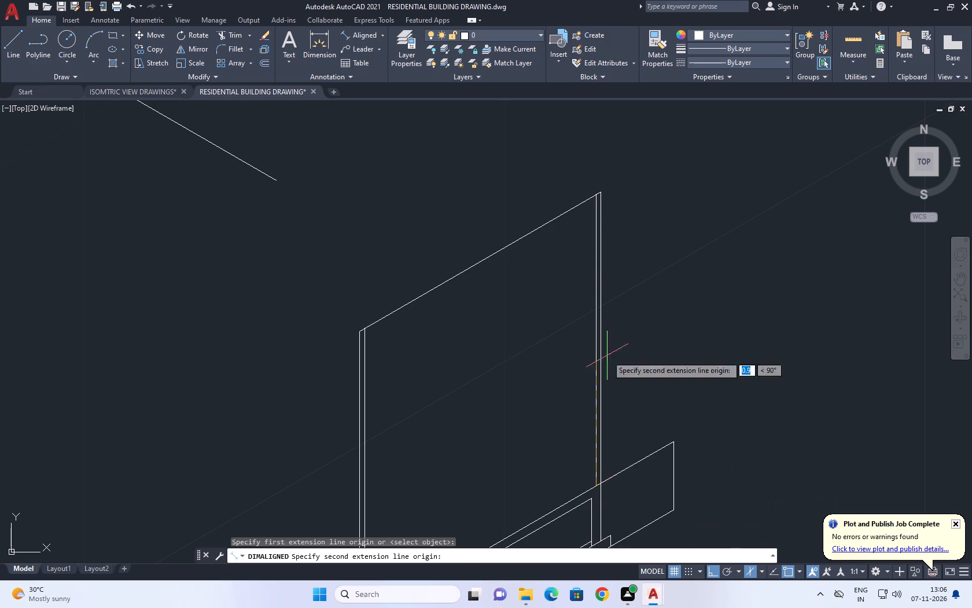
pyautogui.scroll(2, 595, 204)
pyautogui.click(598, 182)
pyautogui.scroll(-4, 589, 207)
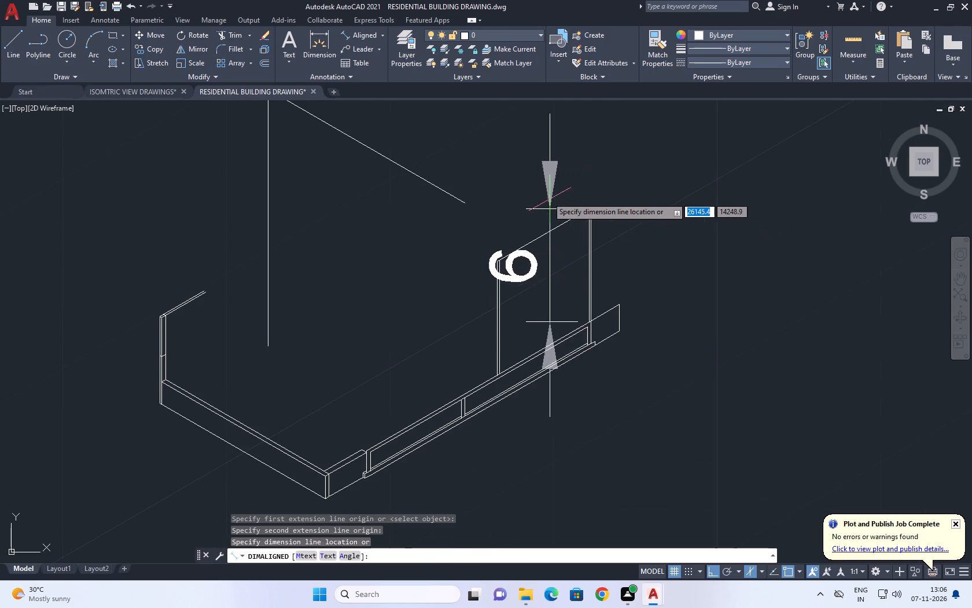
pyautogui.rightClick(545, 193)
pyautogui.click(568, 212)
# Copy the upper outline's sloping top line 0.226 m straight up to form a double top edge.
pyautogui.scroll(2, 543, 244)
pyautogui.click(543, 239)
pyautogui.moveTo(522, 214); pyautogui.dragTo(514, 213)
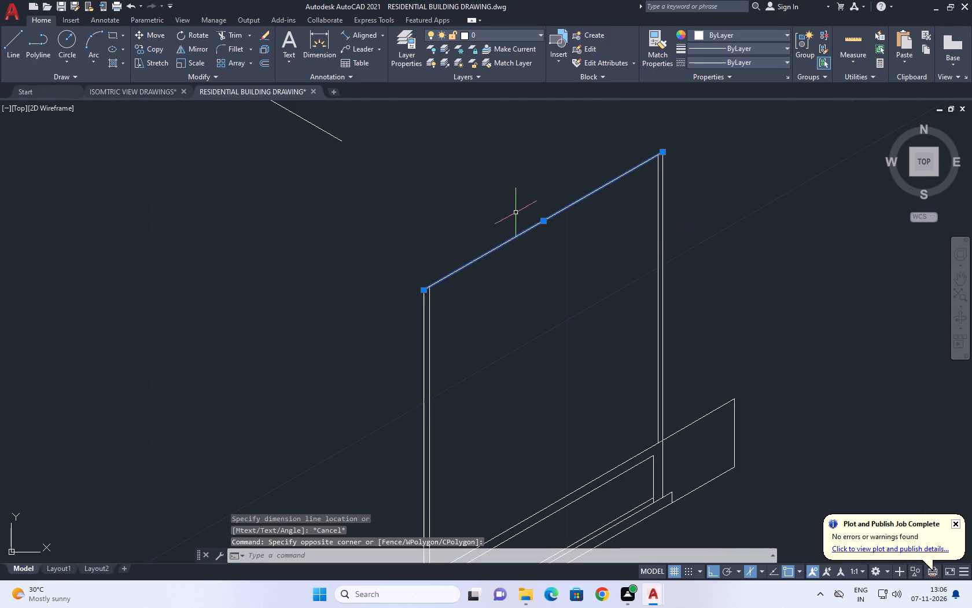
pyautogui.click(161, 53)
pyautogui.click(469, 349)
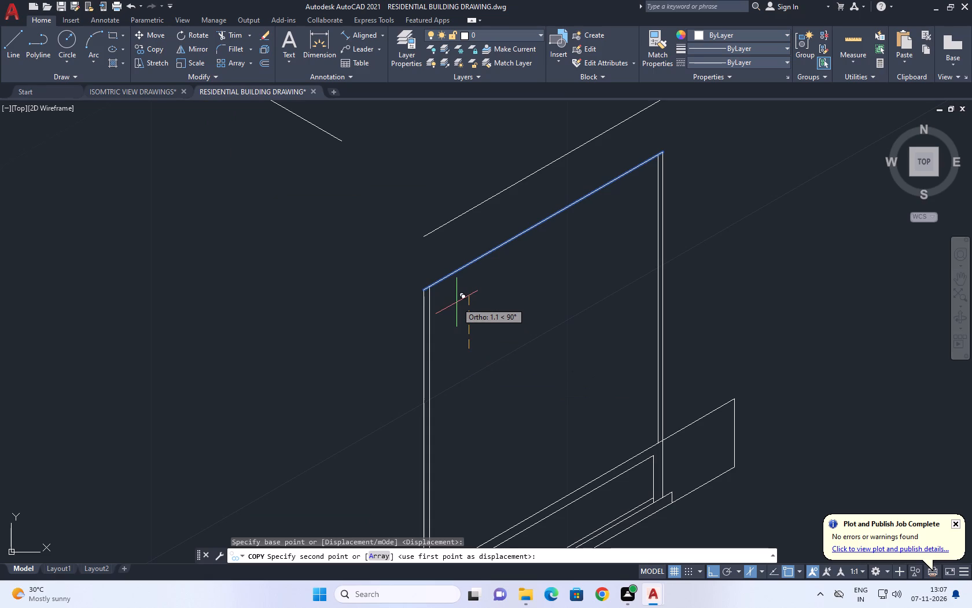
pyautogui.write('0.0')
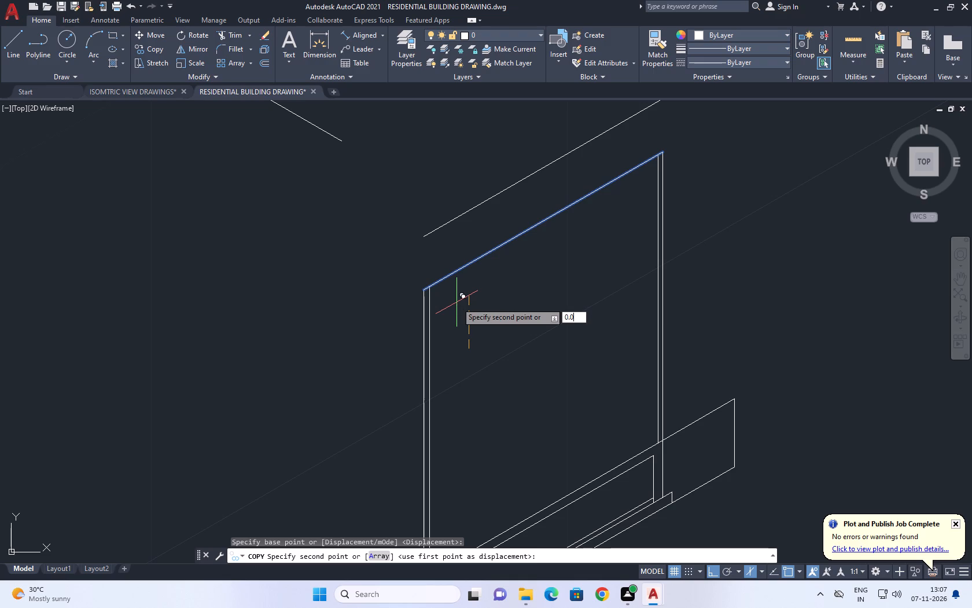
pyautogui.press('BackSpace')
pyautogui.write('226')
pyautogui.press('Return')
pyautogui.rightClick(564, 332)
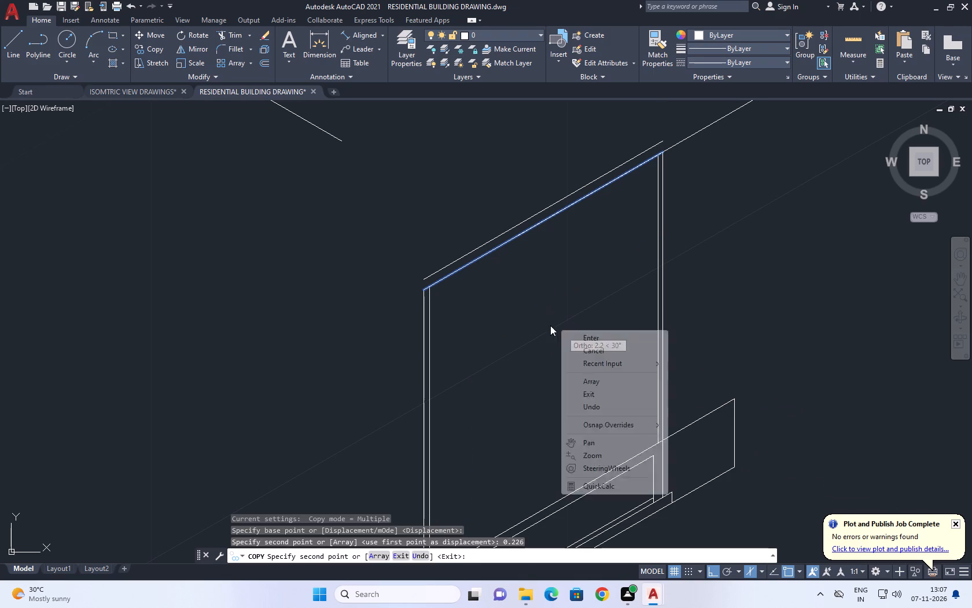
pyautogui.click(611, 352)
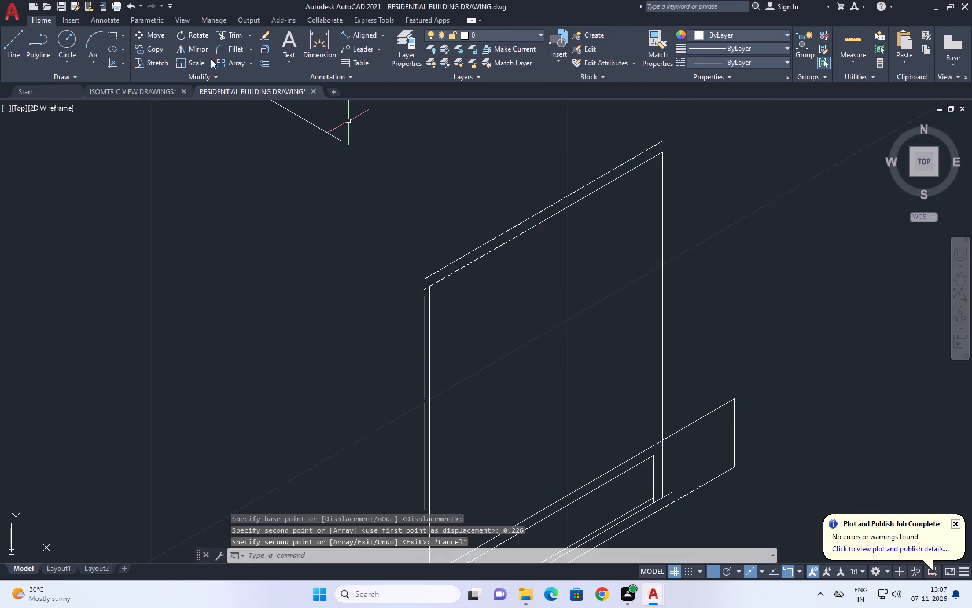
# Fillet the raised top line with the outermost near and far verticals at zero radius to close both upper corners.
pyautogui.click(234, 53)
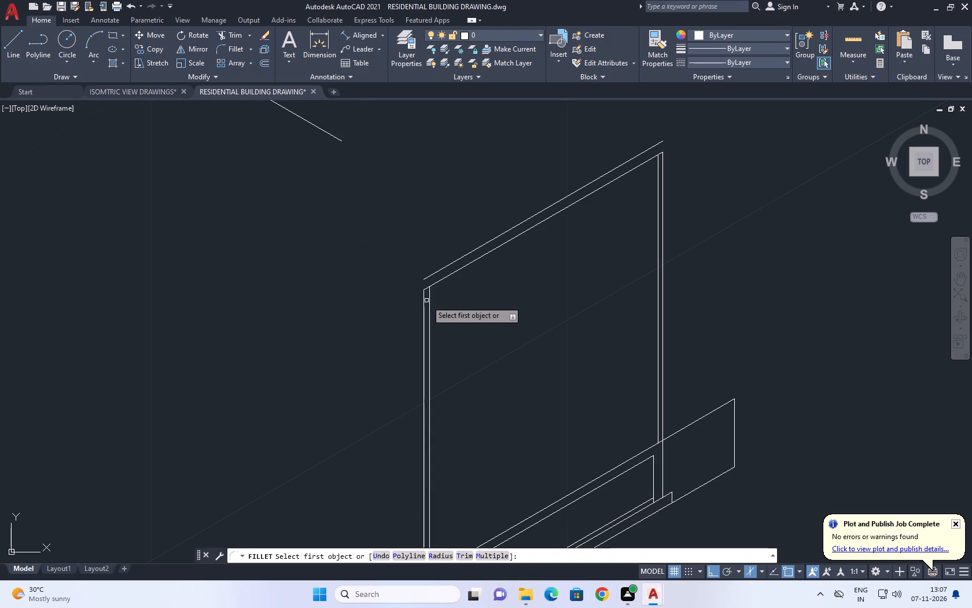
pyautogui.click(424, 298)
pyautogui.click(428, 277)
pyautogui.rightClick(466, 210)
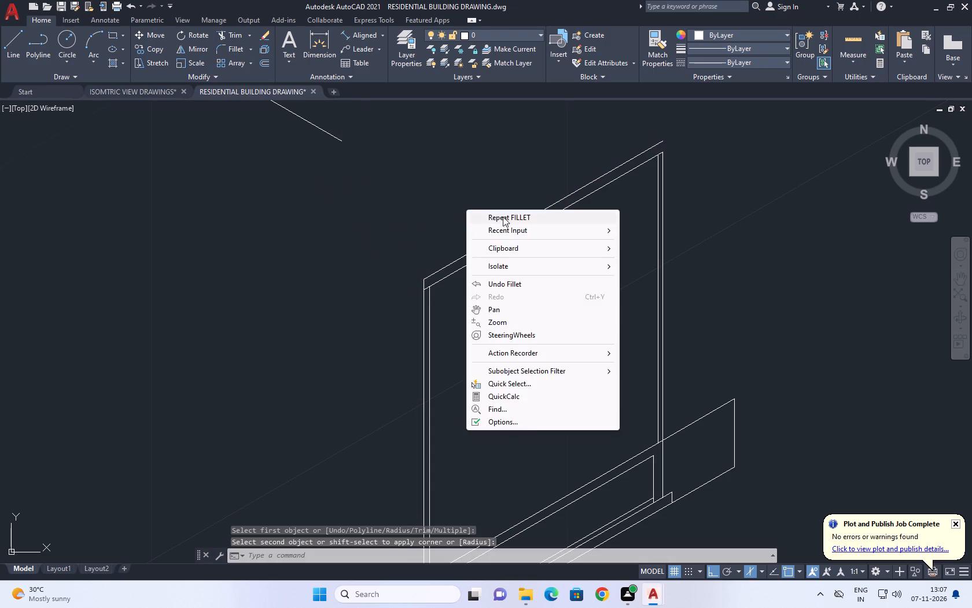
pyautogui.click(503, 217)
pyautogui.click(663, 160)
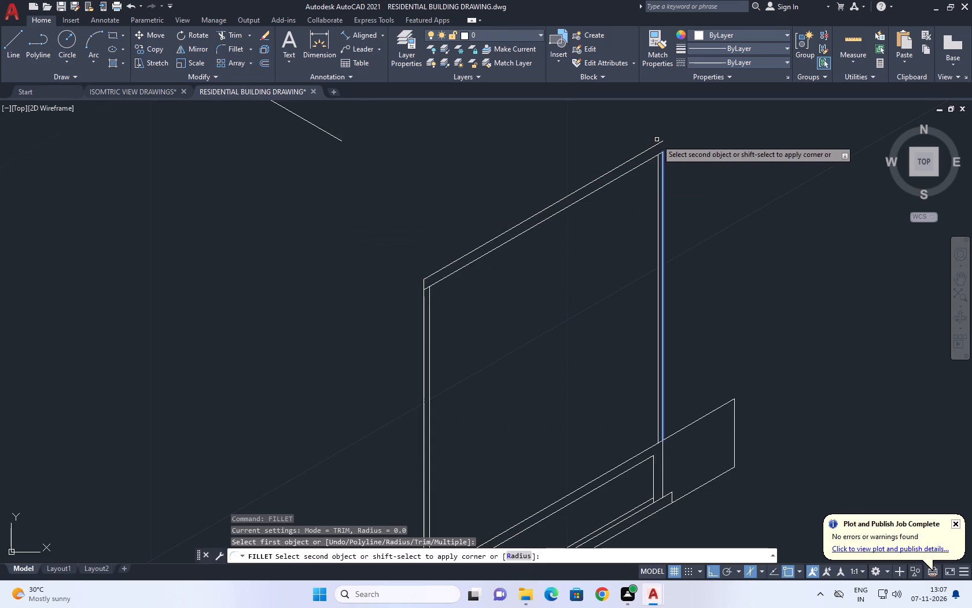
pyautogui.click(657, 142)
pyautogui.moveTo(565, 218); pyautogui.dragTo(571, 230, button='middle')
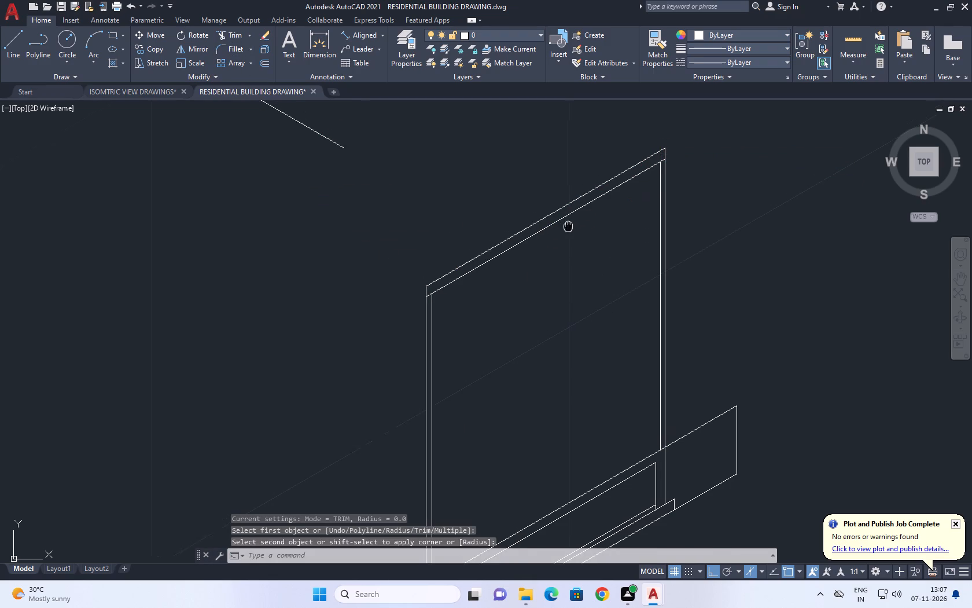
pyautogui.moveTo(571, 230); pyautogui.dragTo(599, 265, button='middle')
pyautogui.scroll(-2, 598, 267)
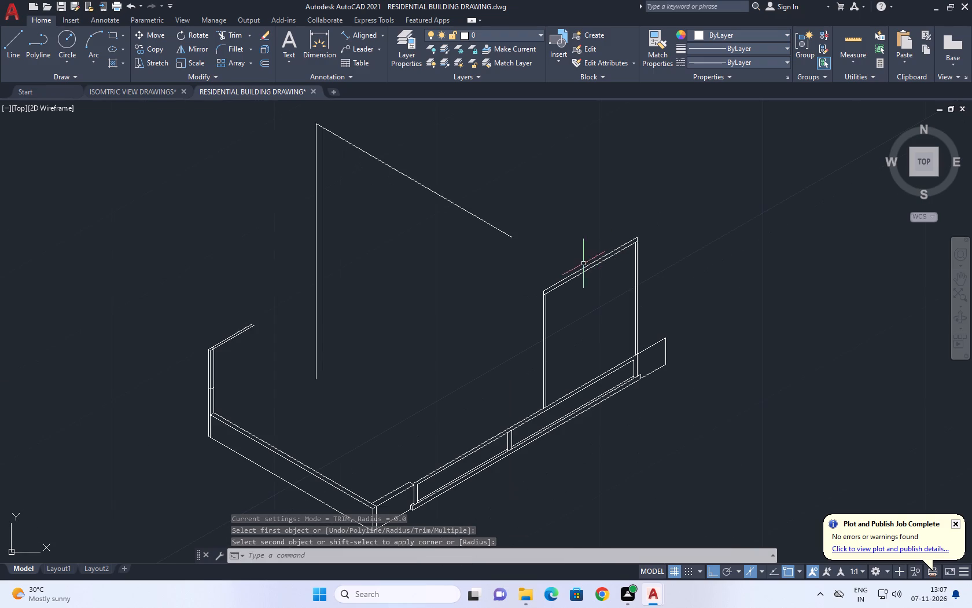
# Copy the upper outline's outermost near vertical 2 m along the base band towards the building's near corner.
pyautogui.scroll(3, 539, 329)
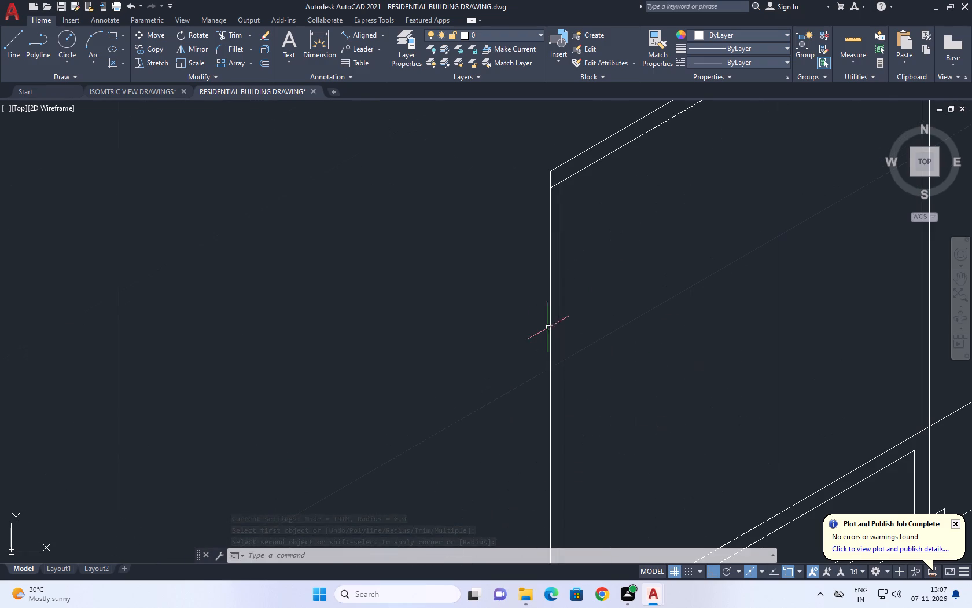
pyautogui.click(553, 323)
pyautogui.click(547, 325)
pyautogui.moveTo(154, 49); pyautogui.dragTo(156, 60)
pyautogui.scroll(-3, 496, 393)
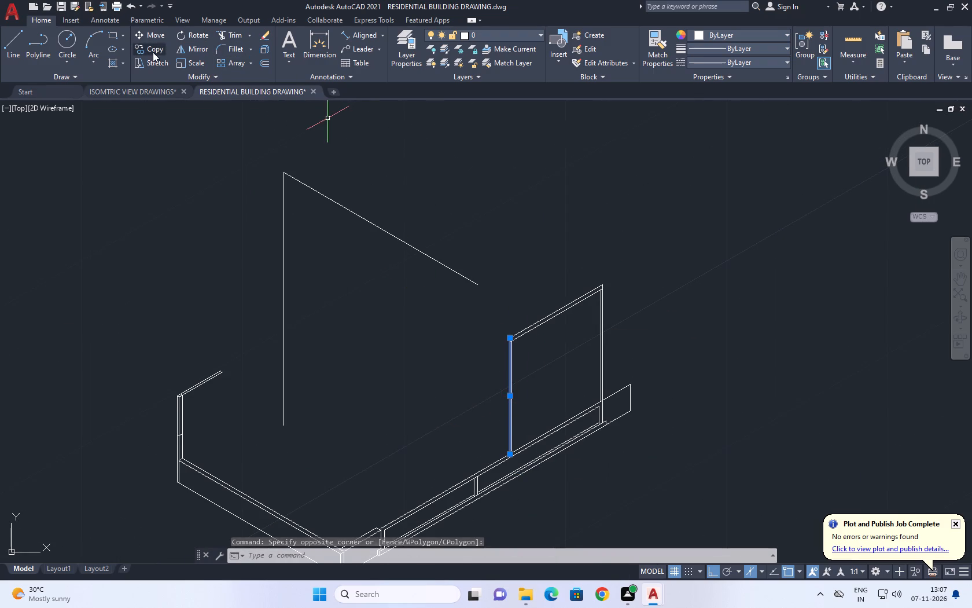
pyautogui.click(153, 52)
pyautogui.moveTo(475, 447); pyautogui.dragTo(539, 394, button='middle')
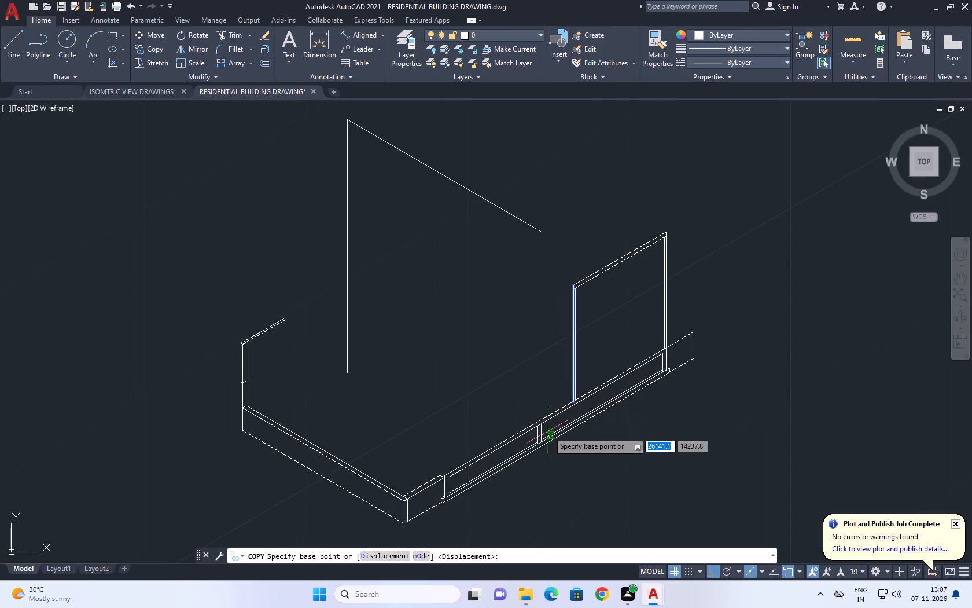
pyautogui.scroll(2, 541, 444)
pyautogui.click(584, 323)
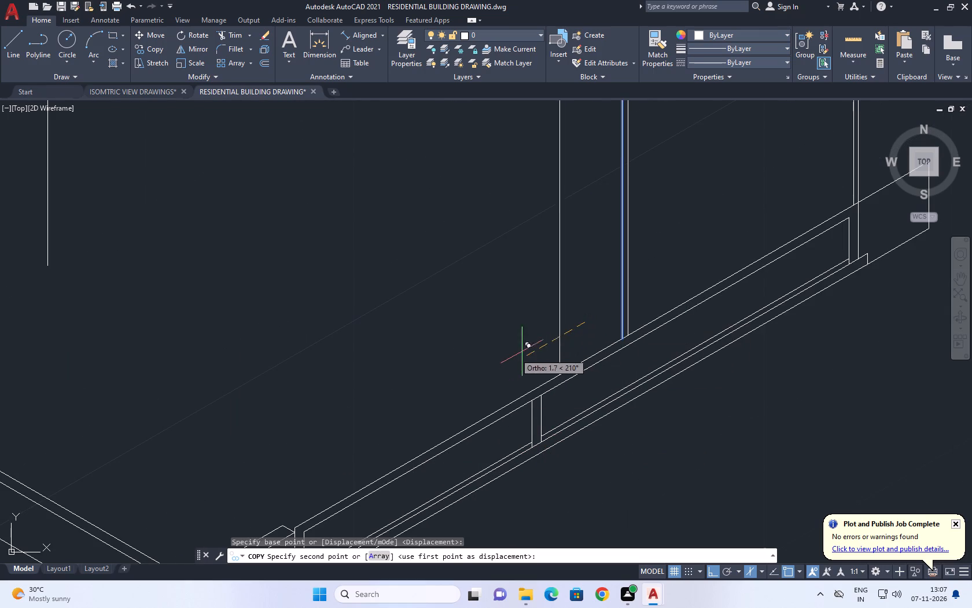
pyautogui.press('2')
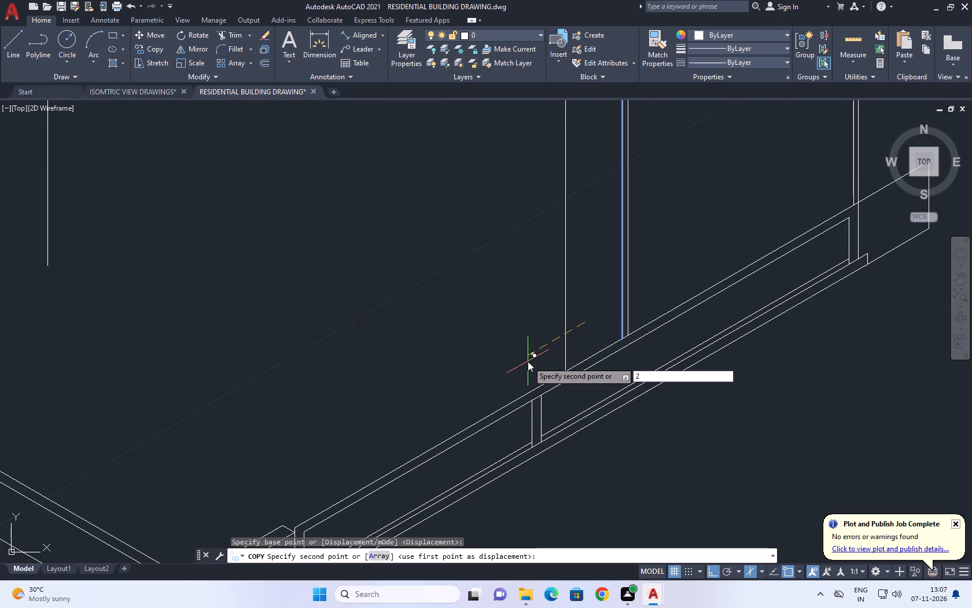
pyautogui.press('Return')
pyautogui.rightClick(446, 366)
pyautogui.click(477, 383)
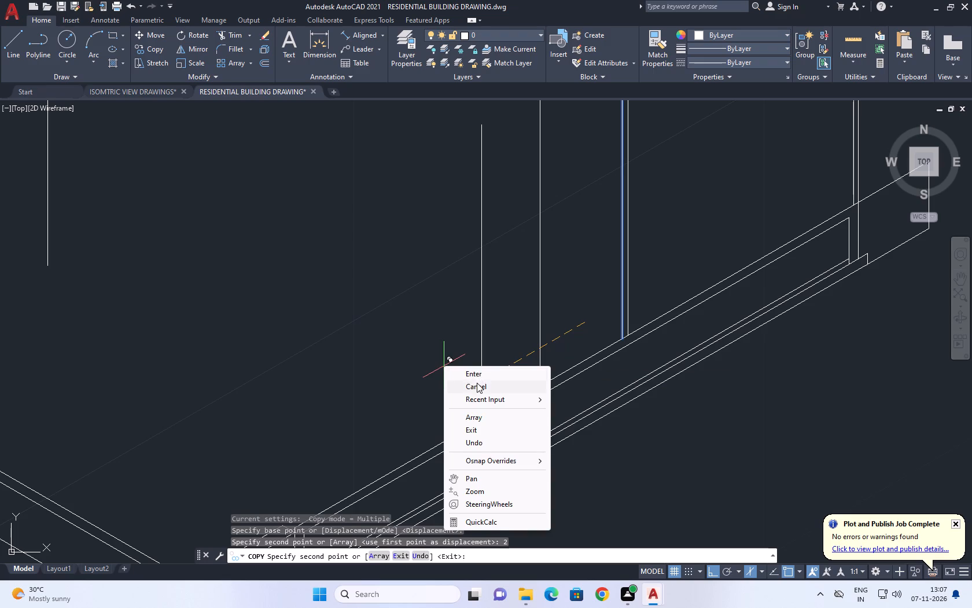
# Copy the new standalone vertical 0.1334 m further along the base band at 210° to form a double line.
pyautogui.click(578, 308)
pyautogui.moveTo(498, 338); pyautogui.dragTo(489, 347)
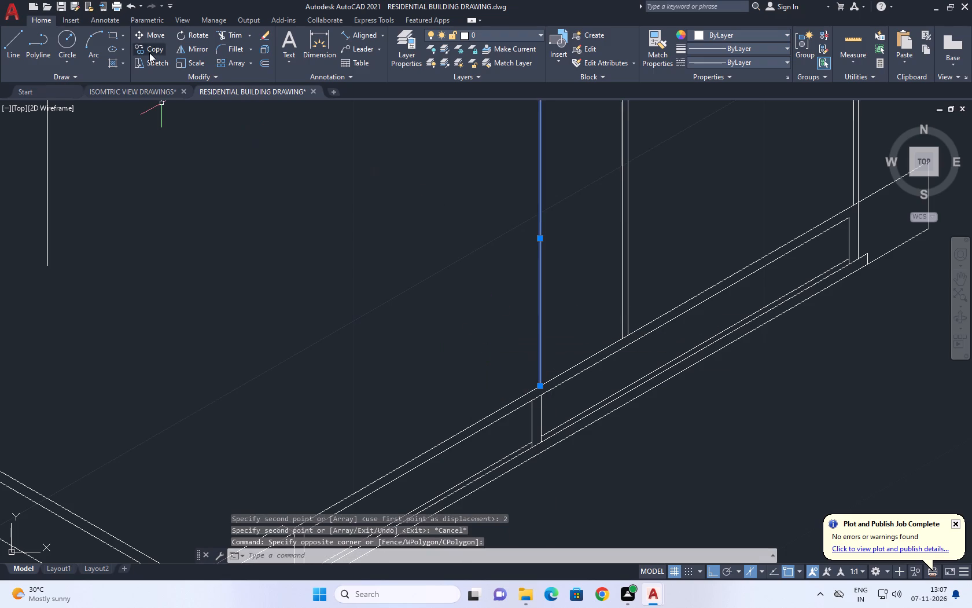
pyautogui.click(150, 53)
pyautogui.click(451, 325)
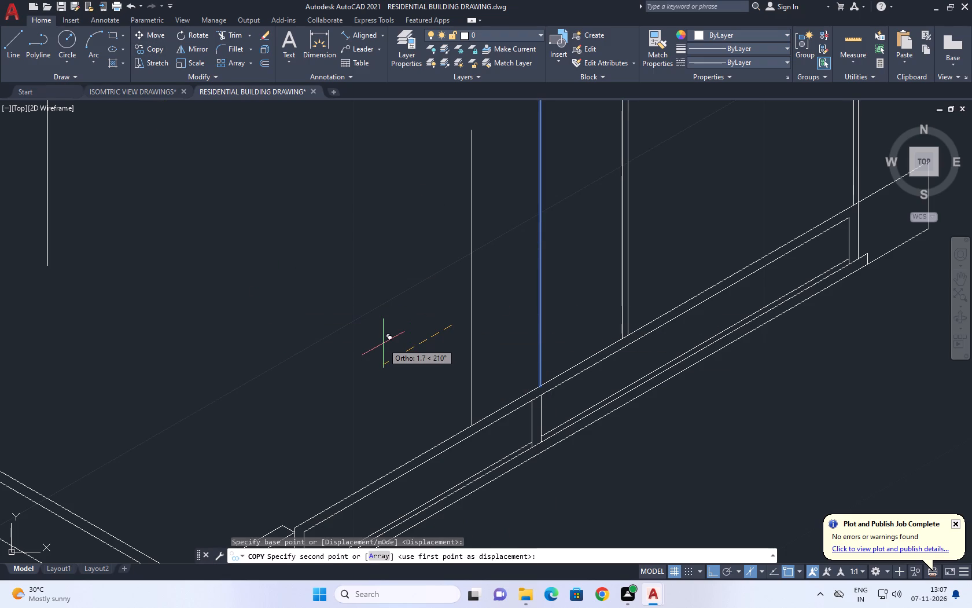
pyautogui.press('0')
pyautogui.write('.1334')
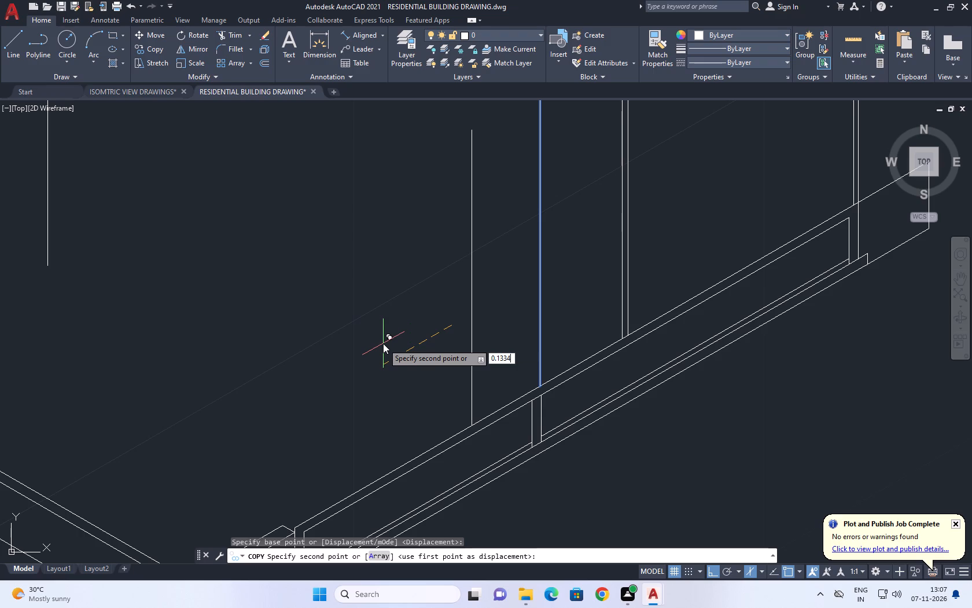
pyautogui.press('Return')
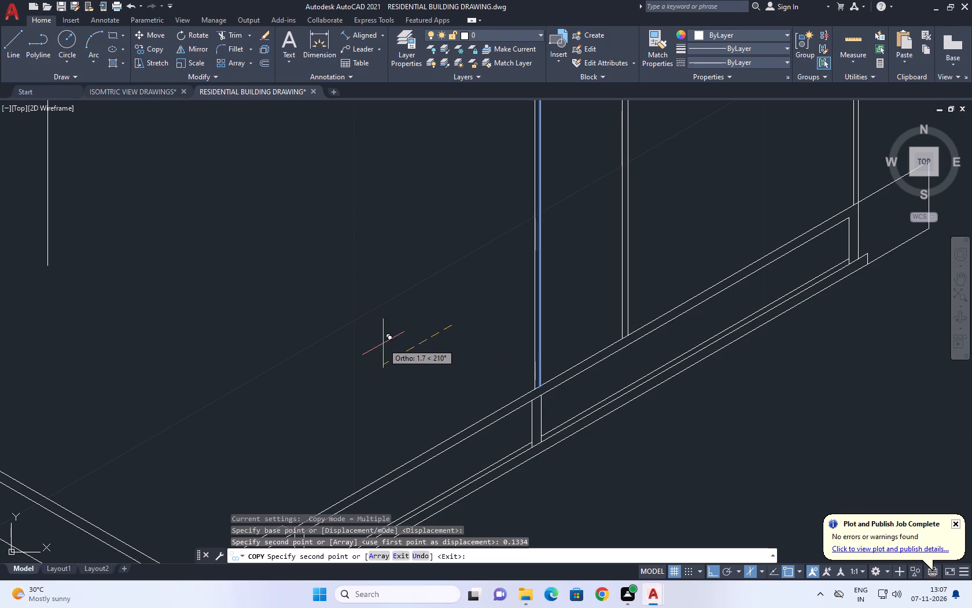
pyautogui.rightClick(421, 336)
pyautogui.click(471, 360)
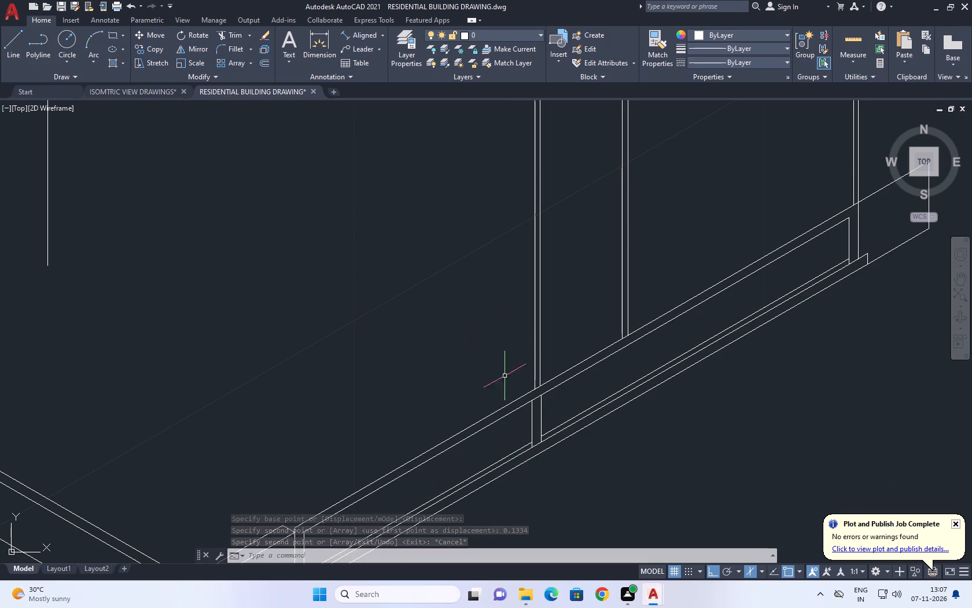
# Copy the nearer line of the standalone double vertical 6 m along the base band towards the near corner.
pyautogui.scroll(-2, 520, 380)
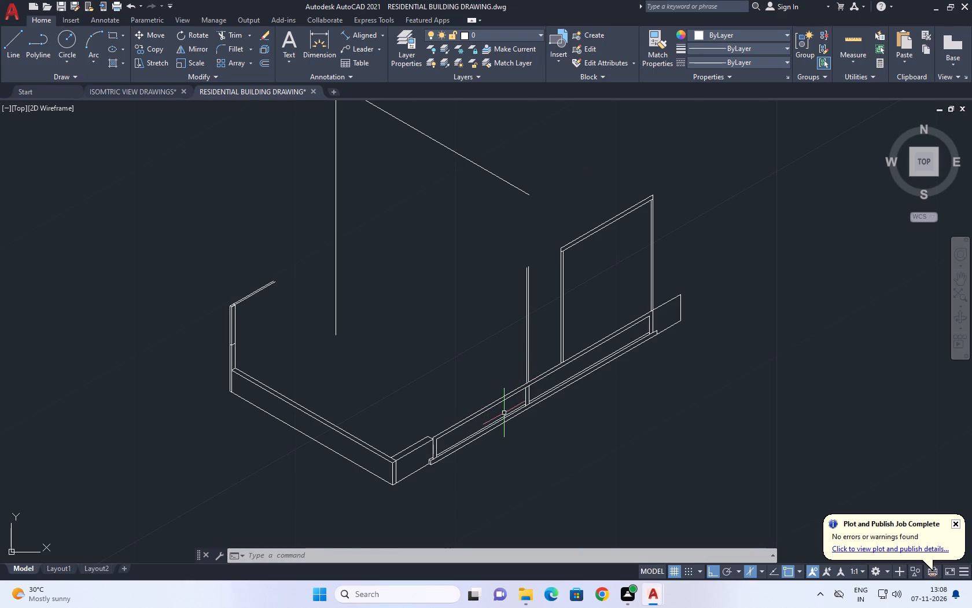
pyautogui.scroll(2, 530, 329)
pyautogui.click(519, 347)
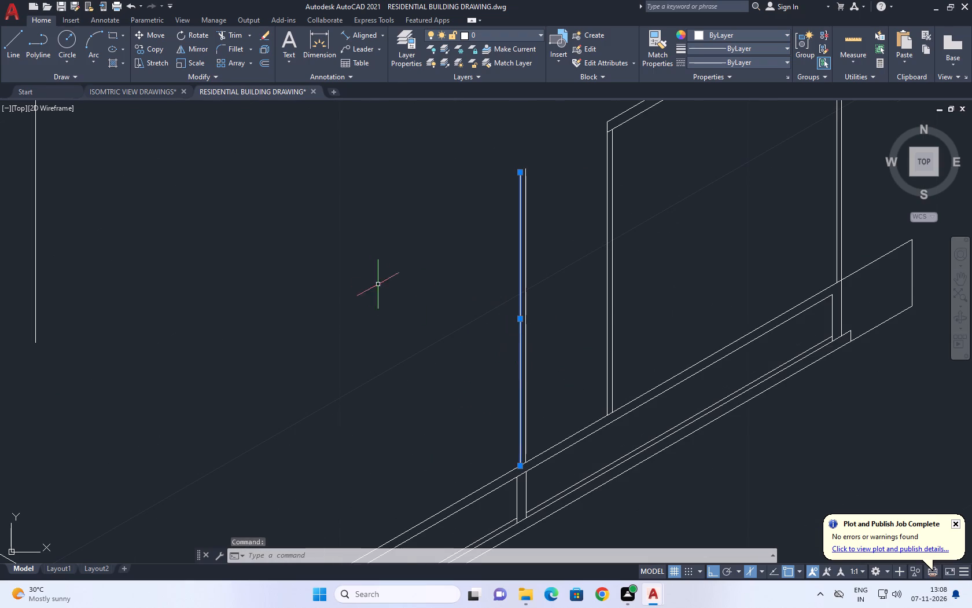
pyautogui.click(158, 47)
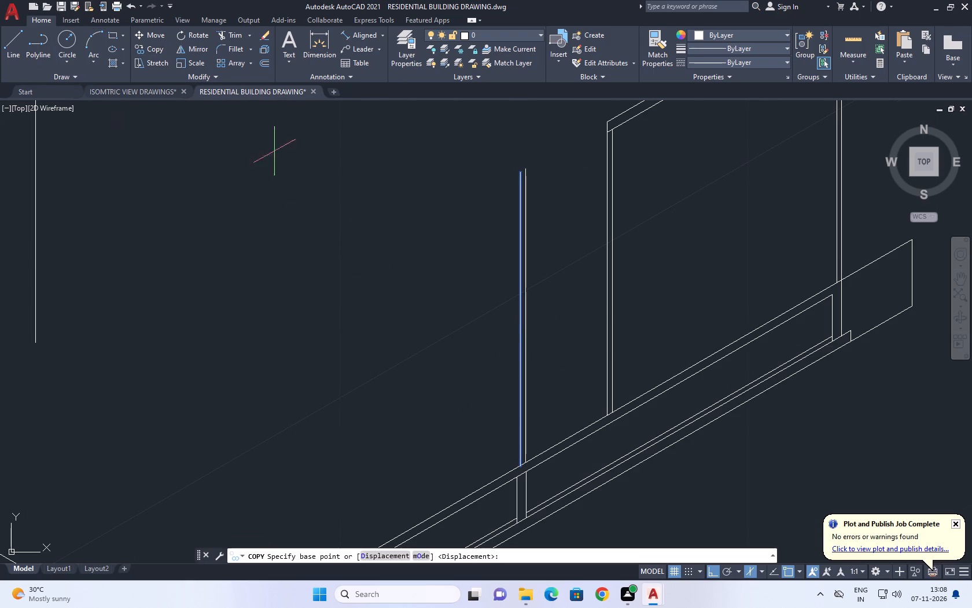
pyautogui.scroll(-1, 436, 292)
pyautogui.click(448, 305)
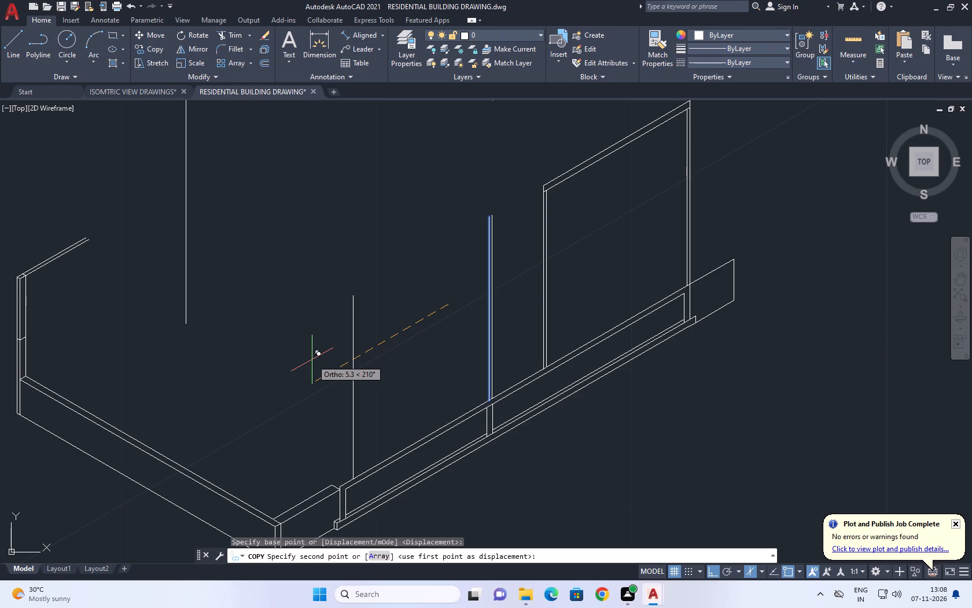
pyautogui.press('6')
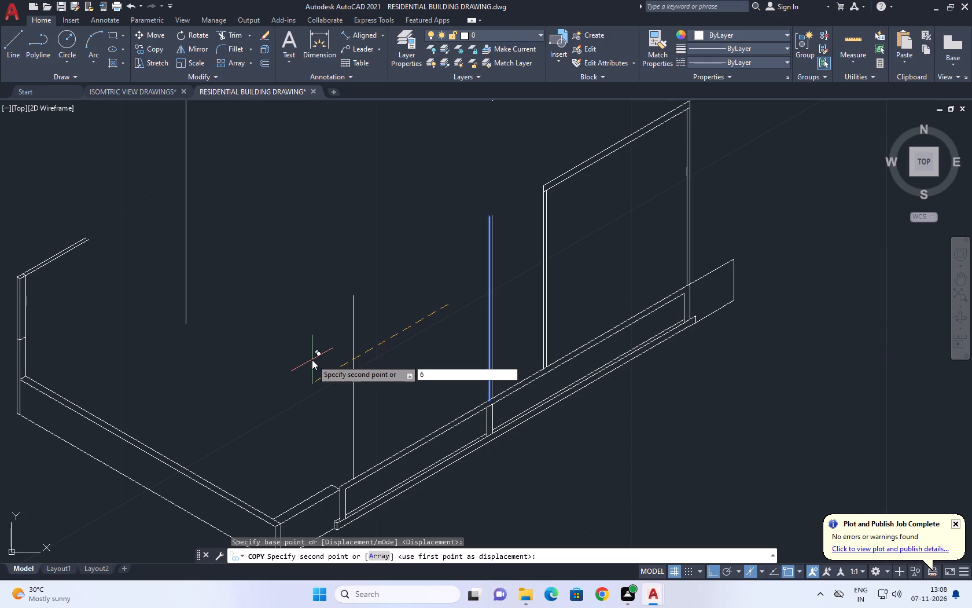
pyautogui.press('3')
pyautogui.press('BackSpace')
pyautogui.press('Return')
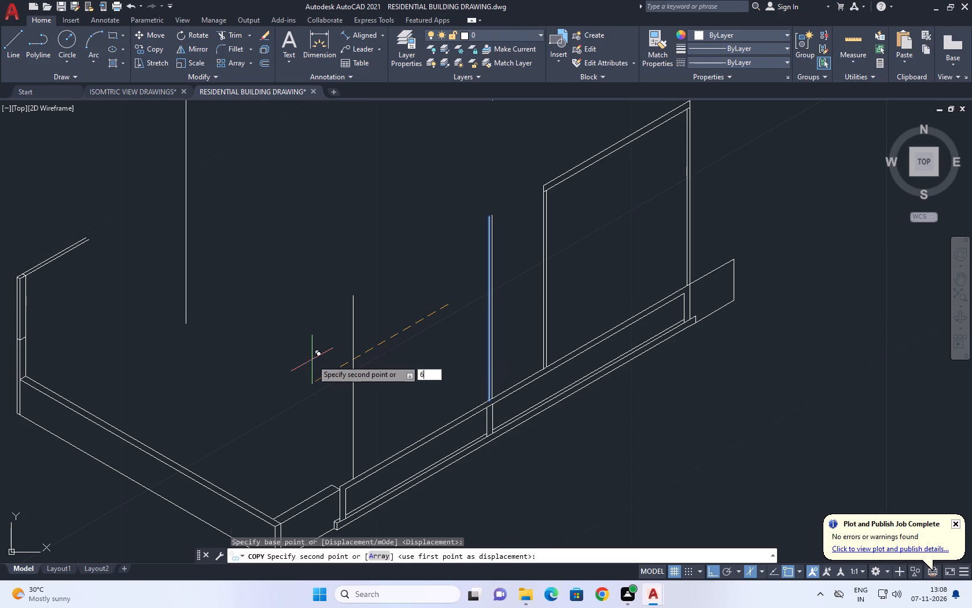
pyautogui.rightClick(344, 325)
pyautogui.click(388, 342)
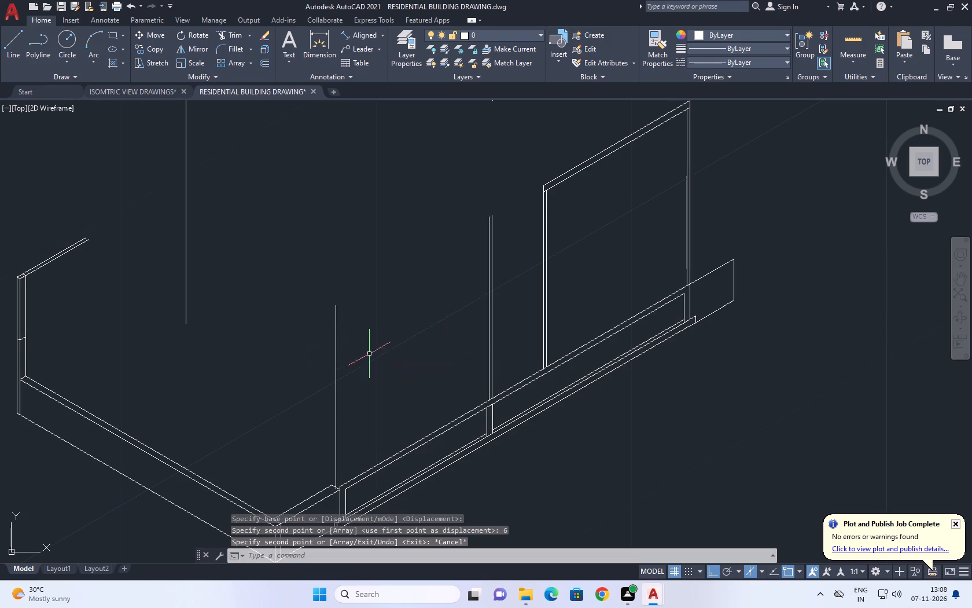
# Trim the bottom end of the 6 m vertical copy where it crosses the short sloping edge of the base band.
pyautogui.moveTo(334, 438); pyautogui.dragTo(388, 293, button='middle')
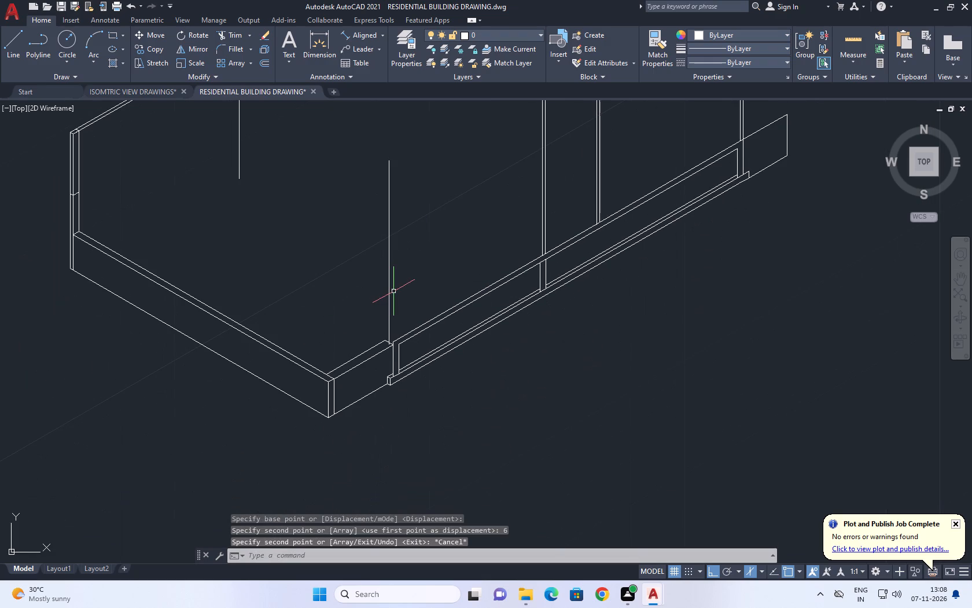
pyautogui.scroll(-1, 399, 369)
pyautogui.moveTo(394, 372); pyautogui.dragTo(384, 379, button='middle')
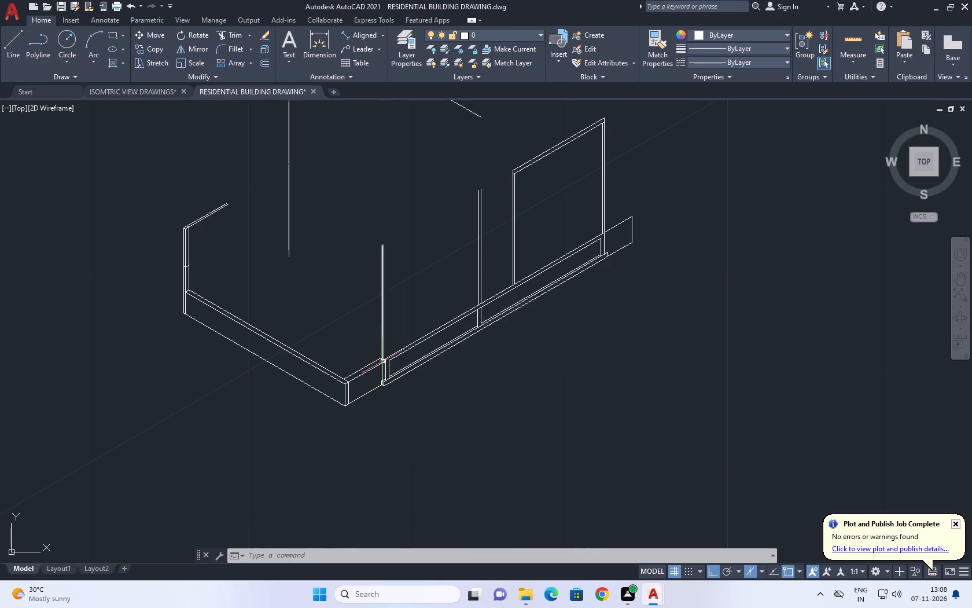
pyautogui.scroll(5, 382, 354)
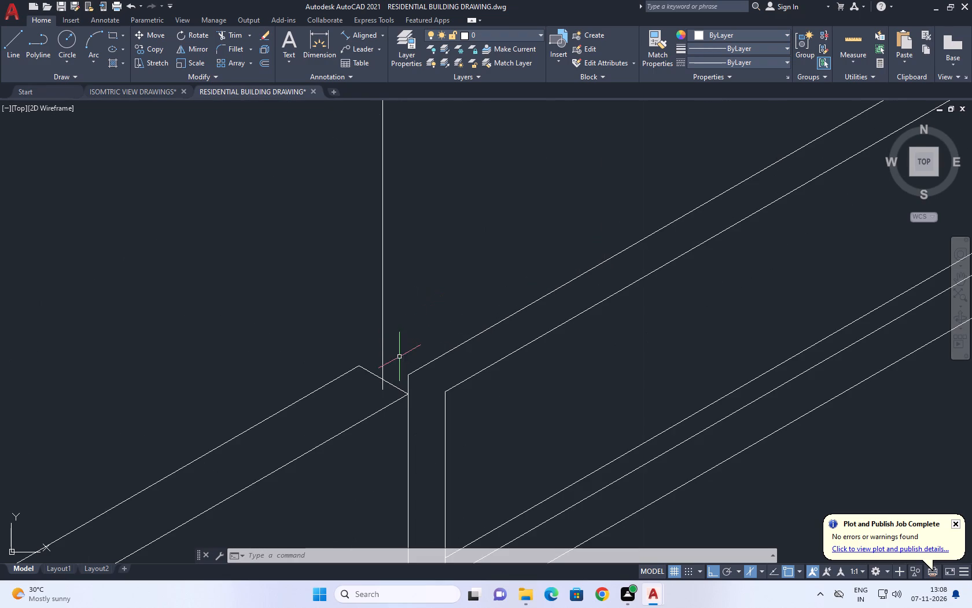
pyautogui.scroll(-2, 395, 333)
pyautogui.moveTo(415, 290); pyautogui.dragTo(437, 394, button='middle')
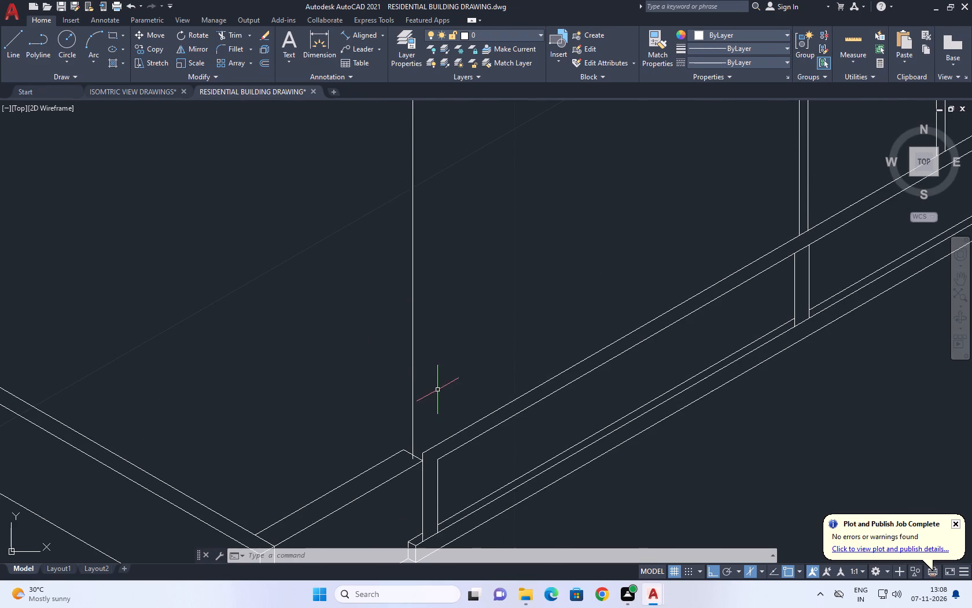
pyautogui.scroll(4, 428, 478)
pyautogui.scroll(-3, 408, 406)
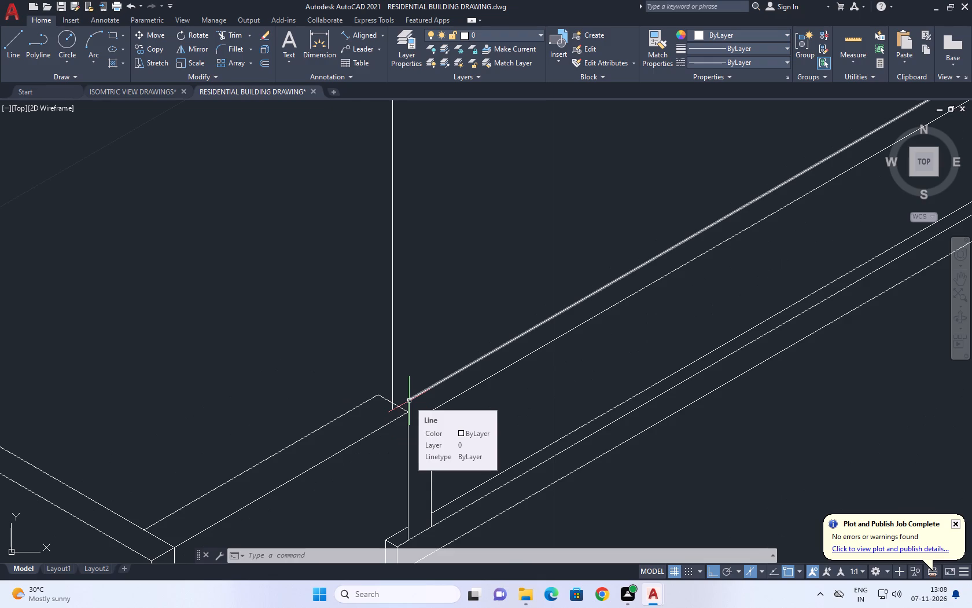
pyautogui.scroll(2, 391, 406)
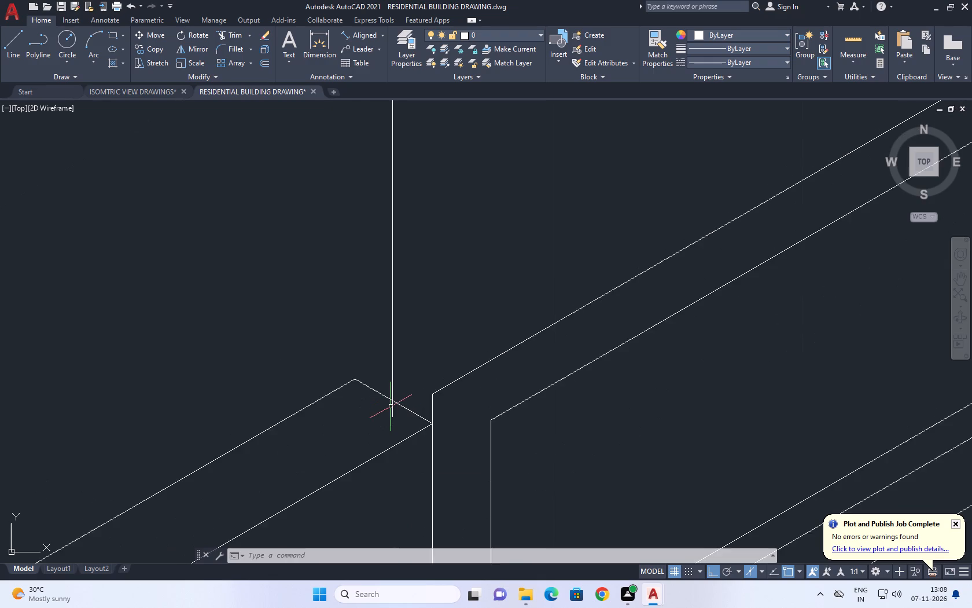
pyautogui.scroll(2, 391, 408)
pyautogui.click(237, 36)
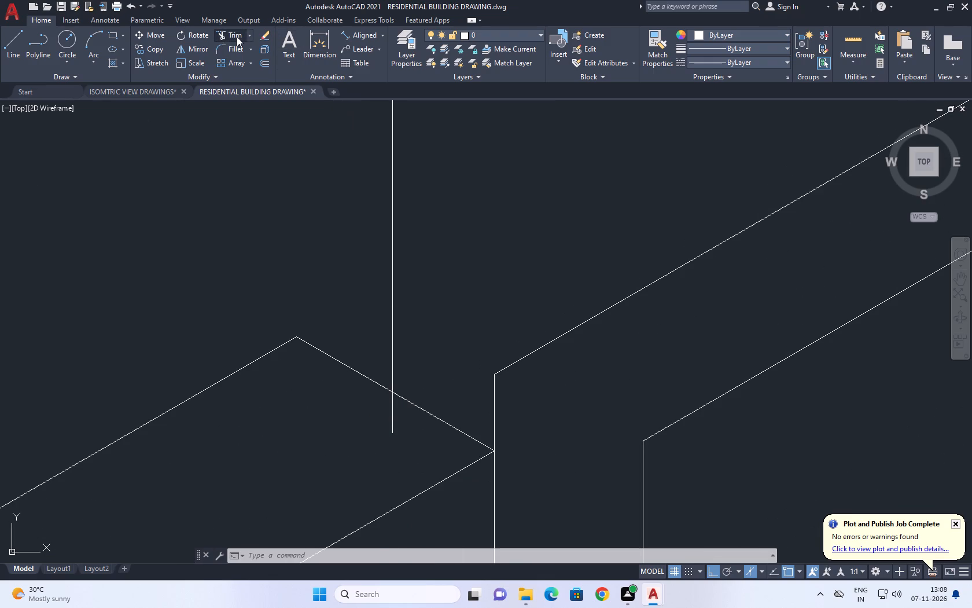
pyautogui.click(385, 424)
pyautogui.moveTo(392, 417); pyautogui.dragTo(396, 424)
pyautogui.moveTo(396, 422); pyautogui.dragTo(396, 422)
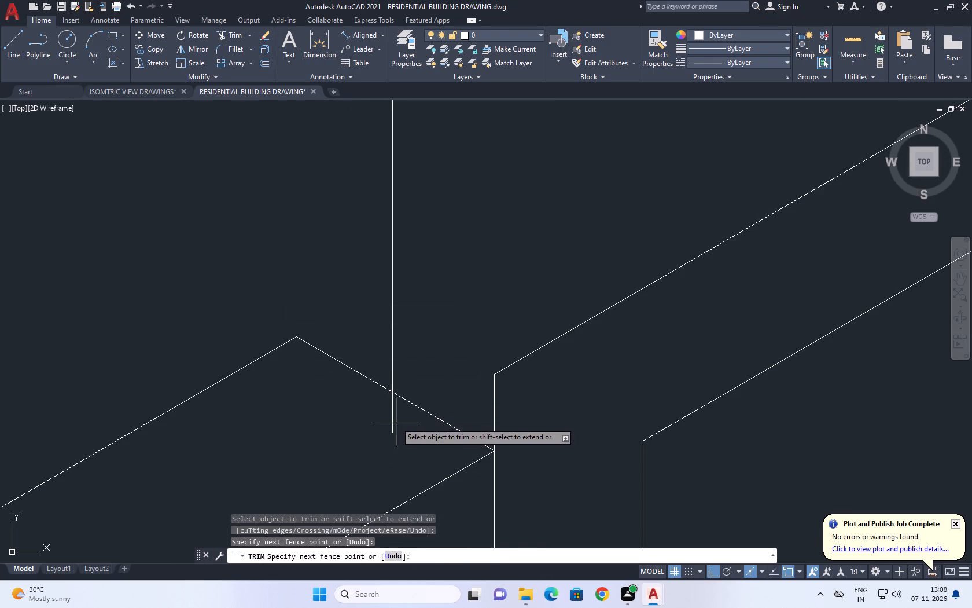
pyautogui.moveTo(396, 422); pyautogui.dragTo(391, 419)
pyautogui.click(380, 416)
pyautogui.rightClick(318, 234)
pyautogui.click(361, 254)
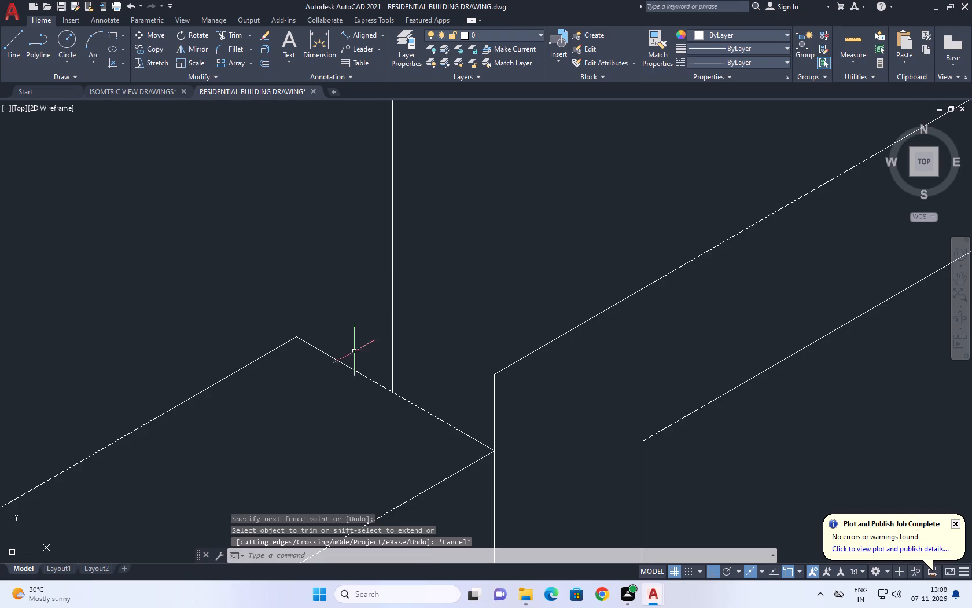
# Erase the inner far vertical of the upper outline.
pyautogui.scroll(-8, 336, 385)
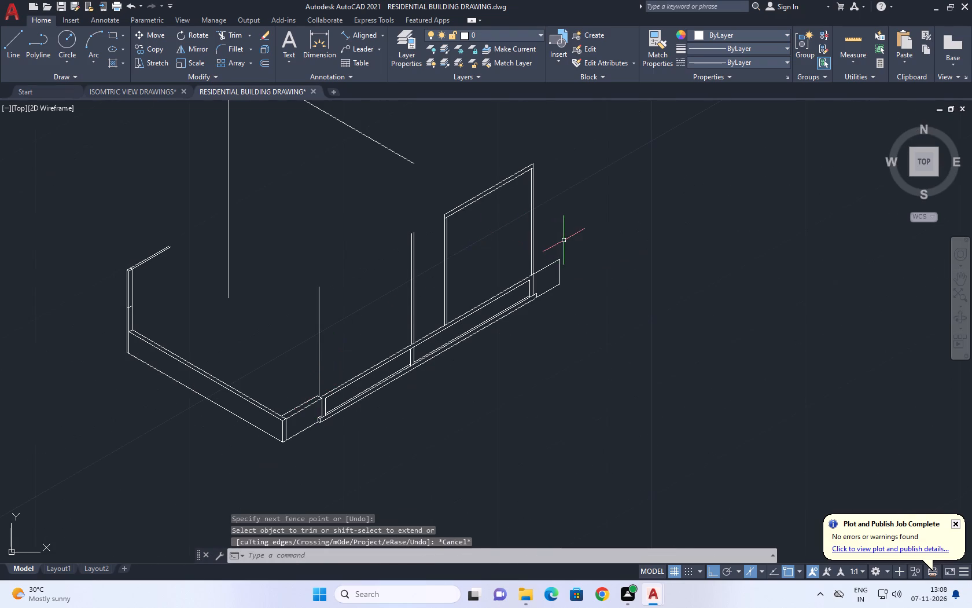
pyautogui.scroll(2, 546, 248)
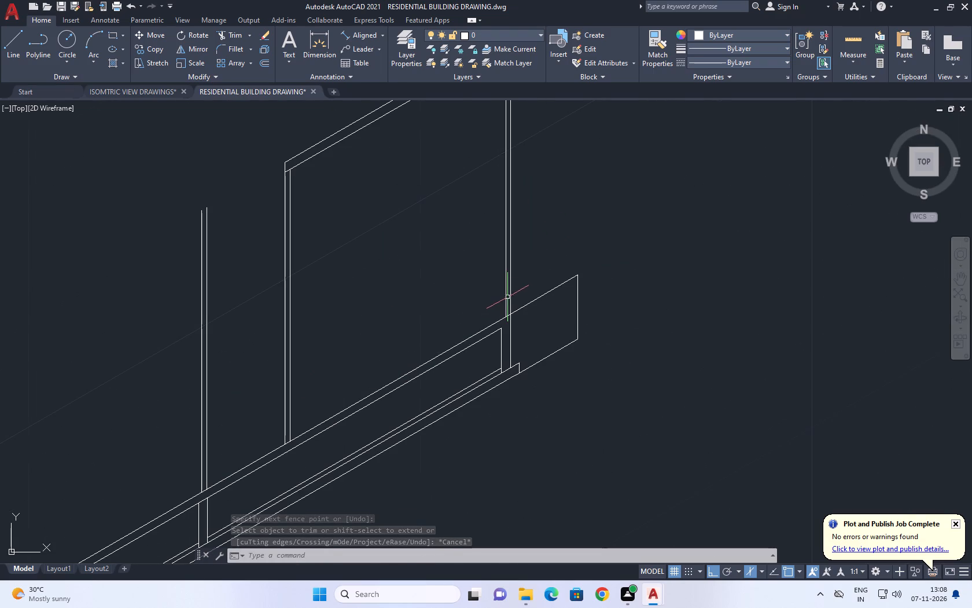
pyautogui.click(507, 297)
pyautogui.click(507, 297)
pyautogui.click(501, 292)
pyautogui.rightClick(406, 257)
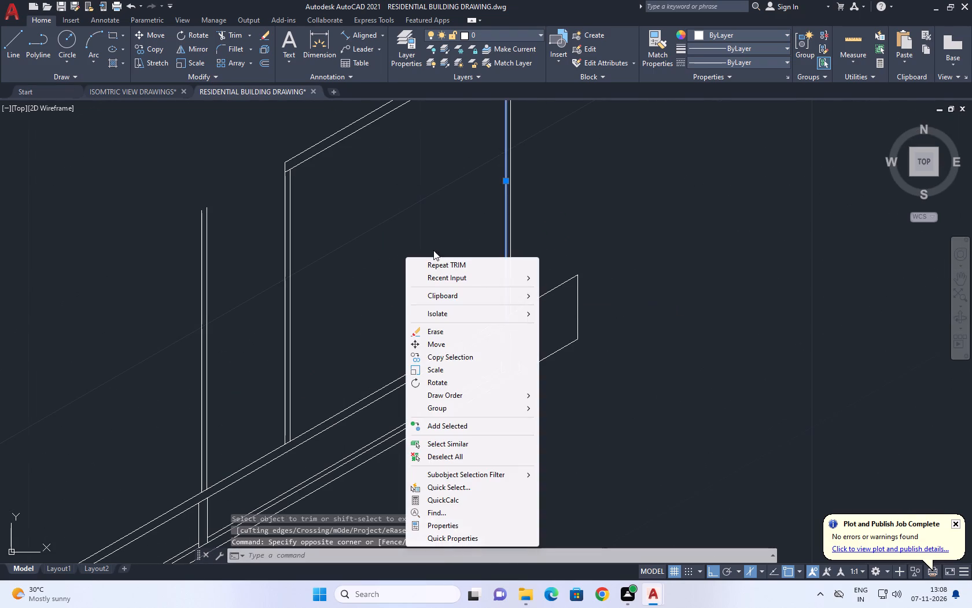
pyautogui.click(461, 332)
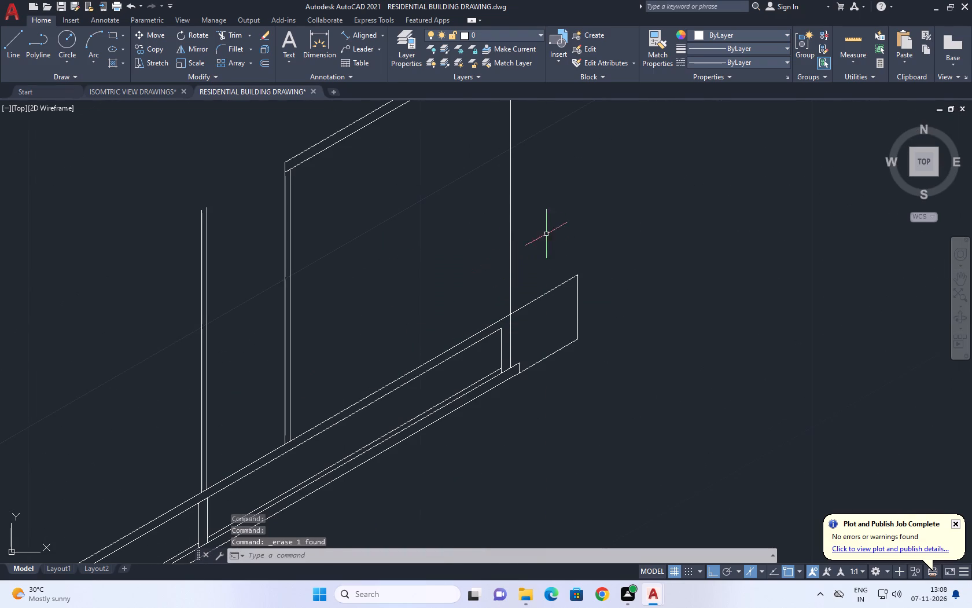
# Copy the upper outline's outermost far vertical 0.226 m inward along the base band direction.
pyautogui.click(548, 232)
pyautogui.click(419, 249)
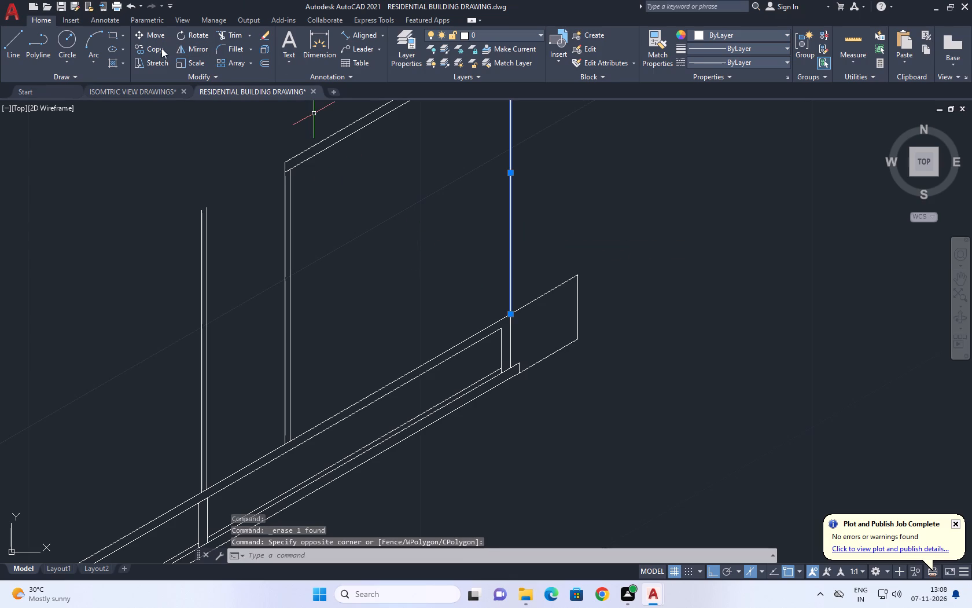
pyautogui.click(146, 46)
pyautogui.click(478, 243)
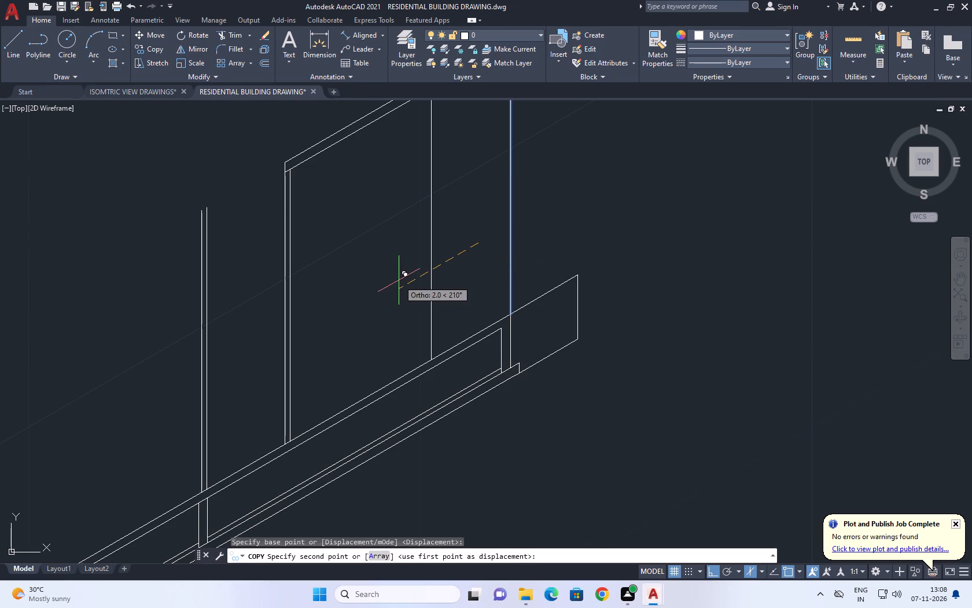
pyautogui.write('0.226')
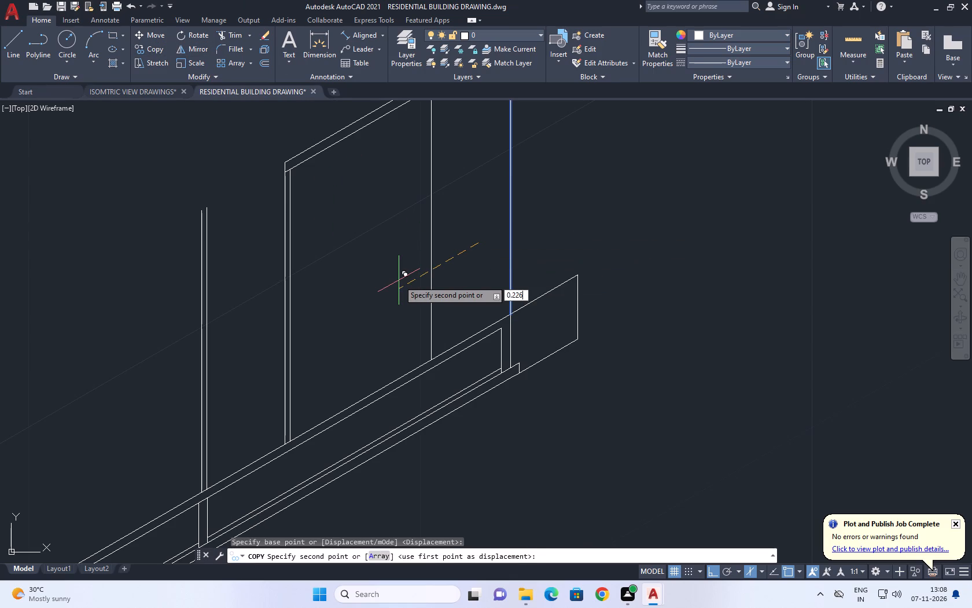
pyautogui.press('Return')
pyautogui.rightClick(507, 278)
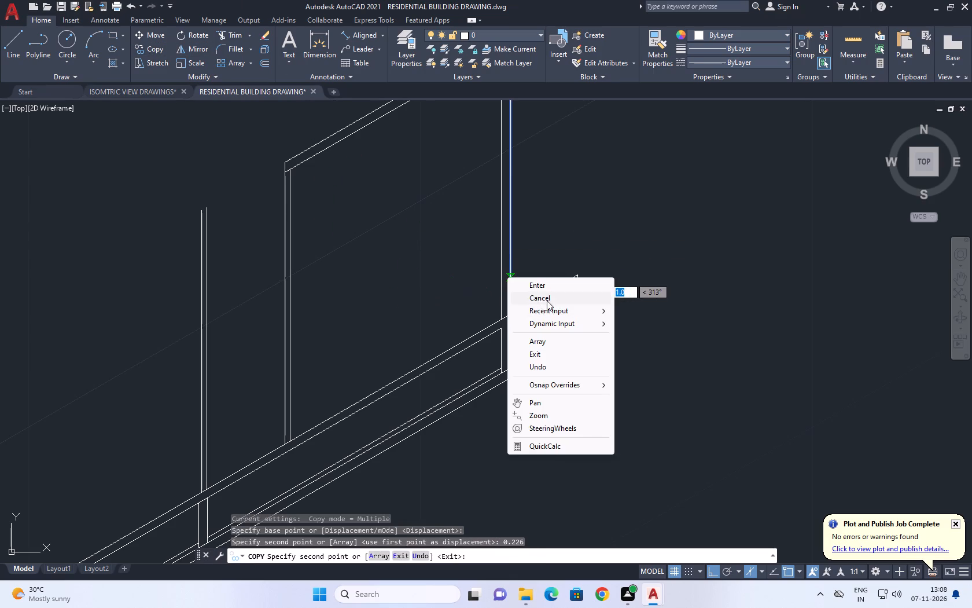
pyautogui.rightClick(547, 301)
# Trim the new inner far vertical above the lower top line and that line's stub beyond it at the upper far corner.
pyautogui.moveTo(550, 348); pyautogui.dragTo(563, 488, button='middle')
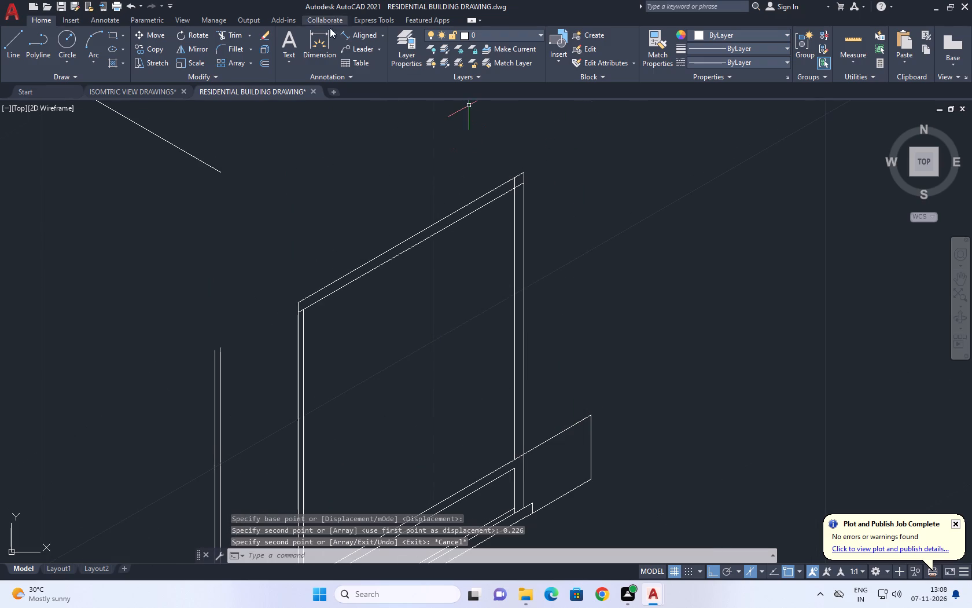
pyautogui.click(234, 35)
pyautogui.scroll(5, 513, 177)
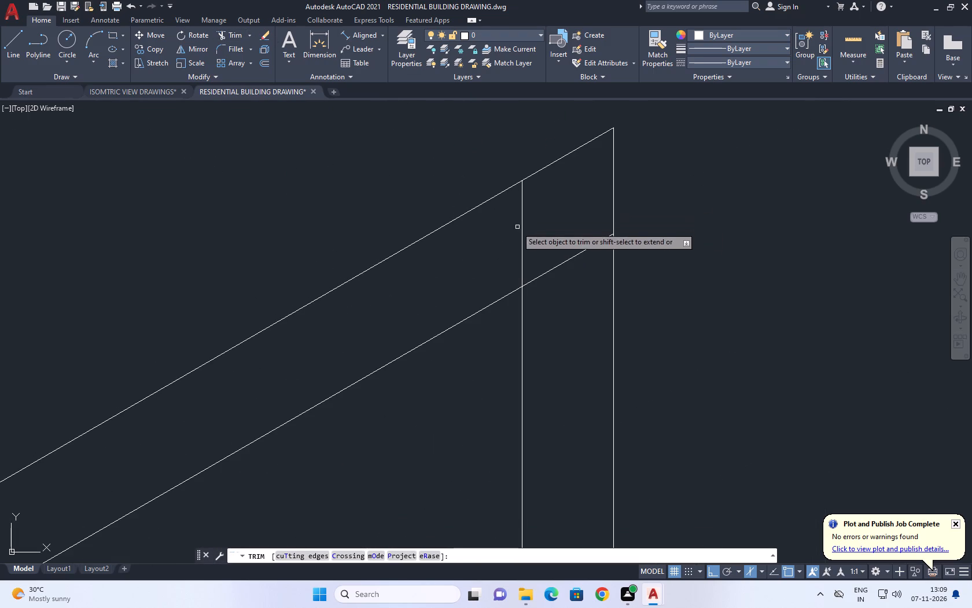
pyautogui.click(516, 226)
pyautogui.moveTo(580, 277); pyautogui.dragTo(580, 299)
pyautogui.rightClick(754, 180)
pyautogui.click(780, 195)
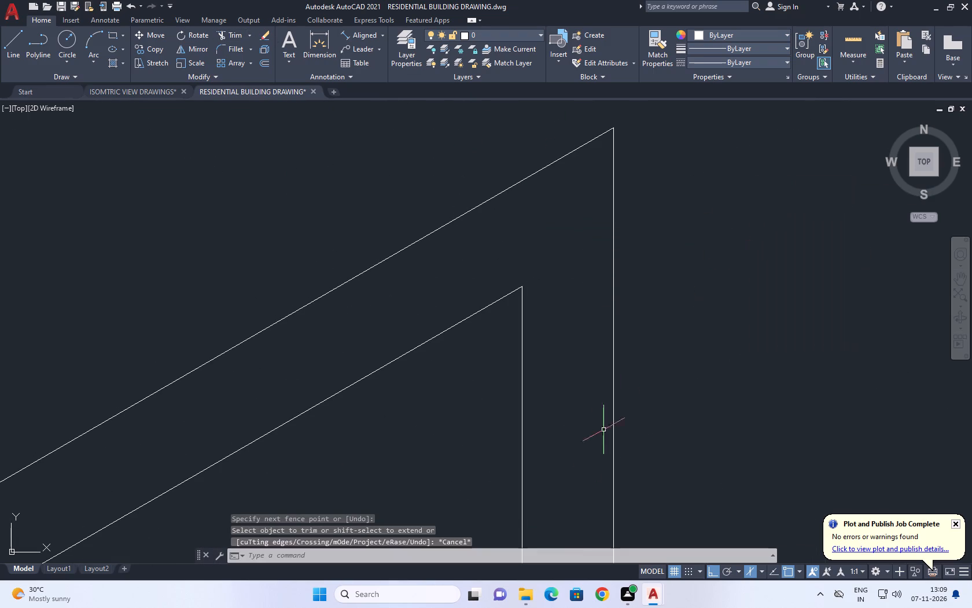
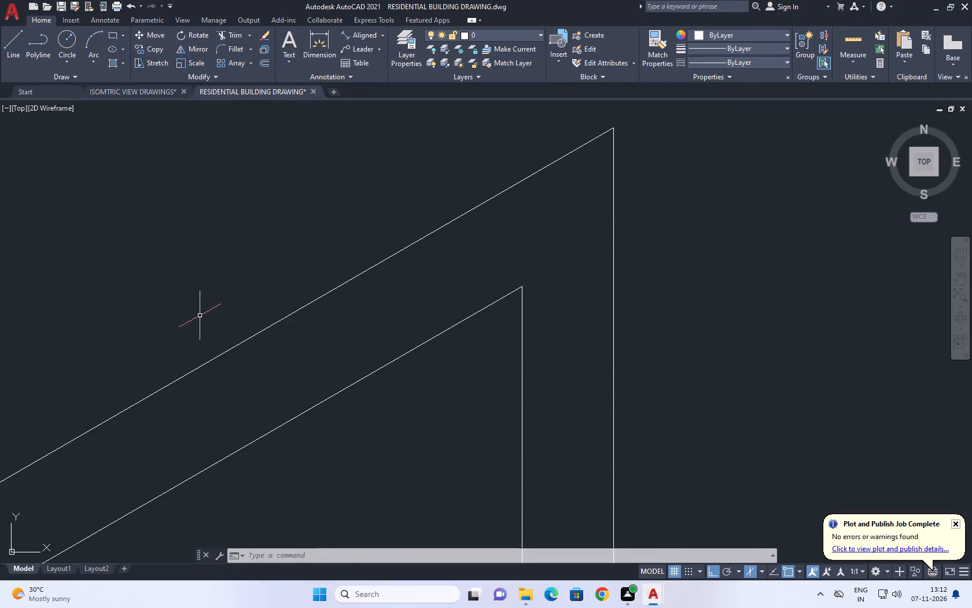
# Examine the single upright at the base band's near end and the short verticals closing its far panel.
pyautogui.scroll(-3, 202, 317)
pyautogui.moveTo(185, 327); pyautogui.dragTo(310, 297, button='middle')
pyautogui.scroll(-3, 258, 270)
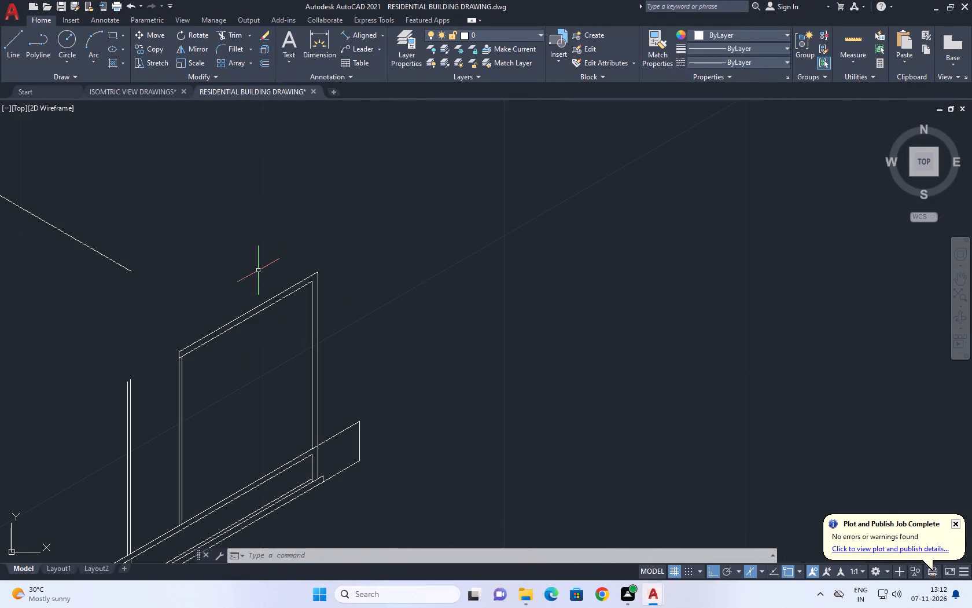
pyautogui.moveTo(138, 422); pyautogui.dragTo(279, 441, button='middle')
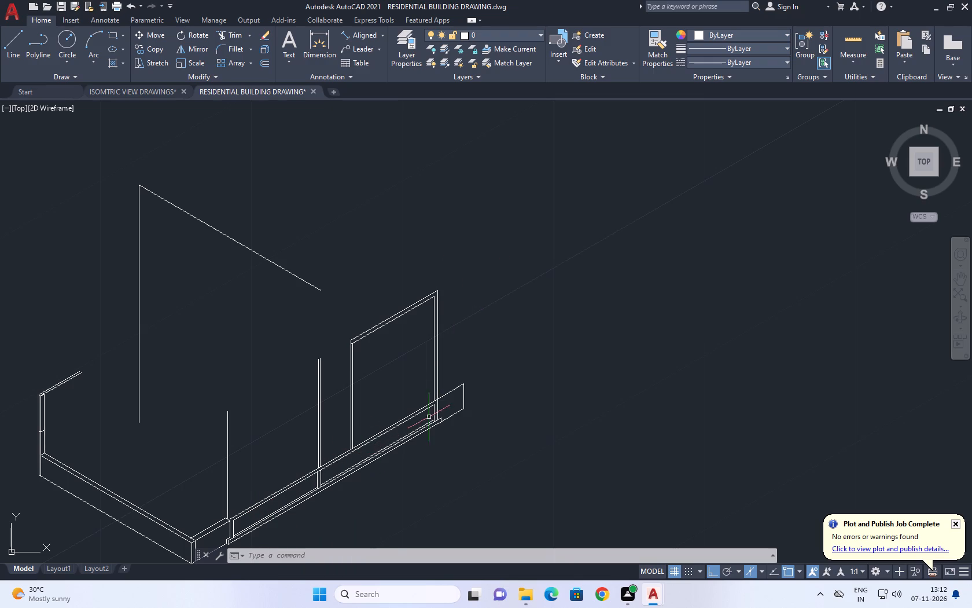
pyautogui.moveTo(198, 463); pyautogui.dragTo(277, 416, button='middle')
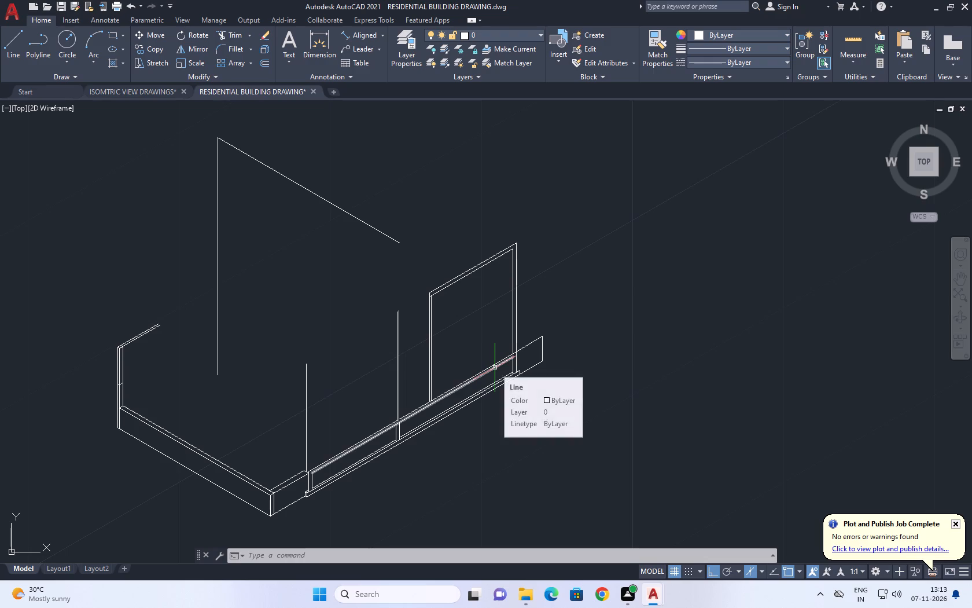
pyautogui.scroll(2, 297, 463)
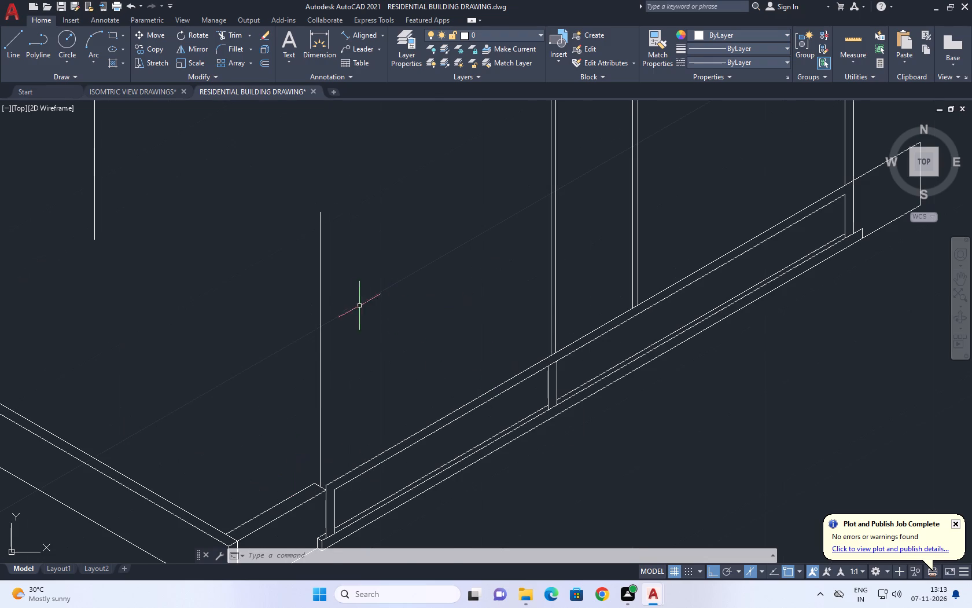
pyautogui.click(359, 305)
pyautogui.moveTo(303, 331); pyautogui.dragTo(297, 333)
pyautogui.scroll(-1, 325, 318)
pyautogui.moveTo(463, 257); pyautogui.dragTo(414, 322, button='middle')
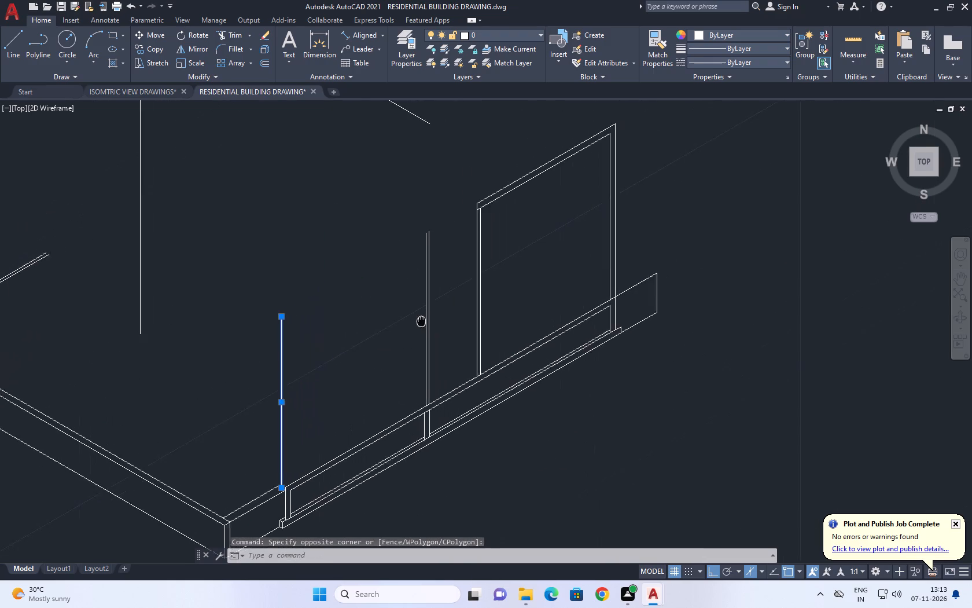
pyautogui.moveTo(414, 322); pyautogui.dragTo(380, 323, button='middle')
pyautogui.press('Escape')
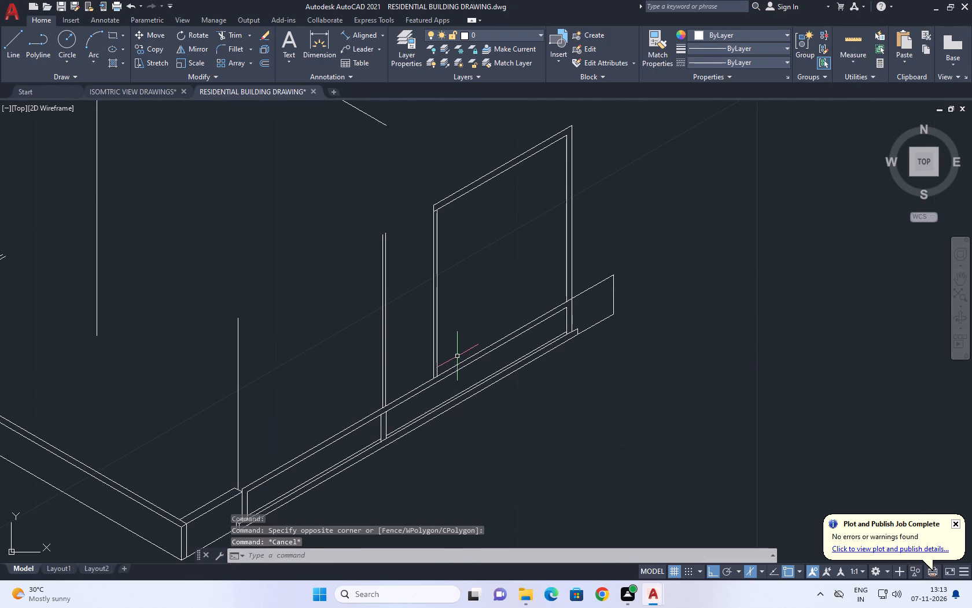
pyautogui.scroll(2, 601, 307)
pyautogui.click(543, 327)
pyautogui.click(492, 342)
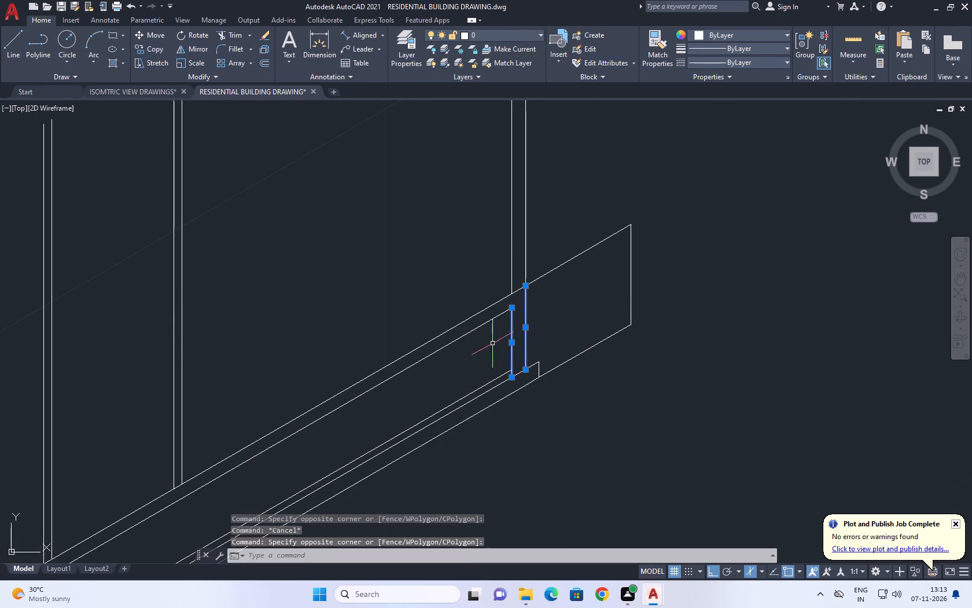
pyautogui.scroll(-1, 544, 320)
pyautogui.press('Escape')
# Measure the upper outline's inner top line between its two inner corners using an aligned dimension.
pyautogui.moveTo(507, 202); pyautogui.dragTo(541, 292, button='middle')
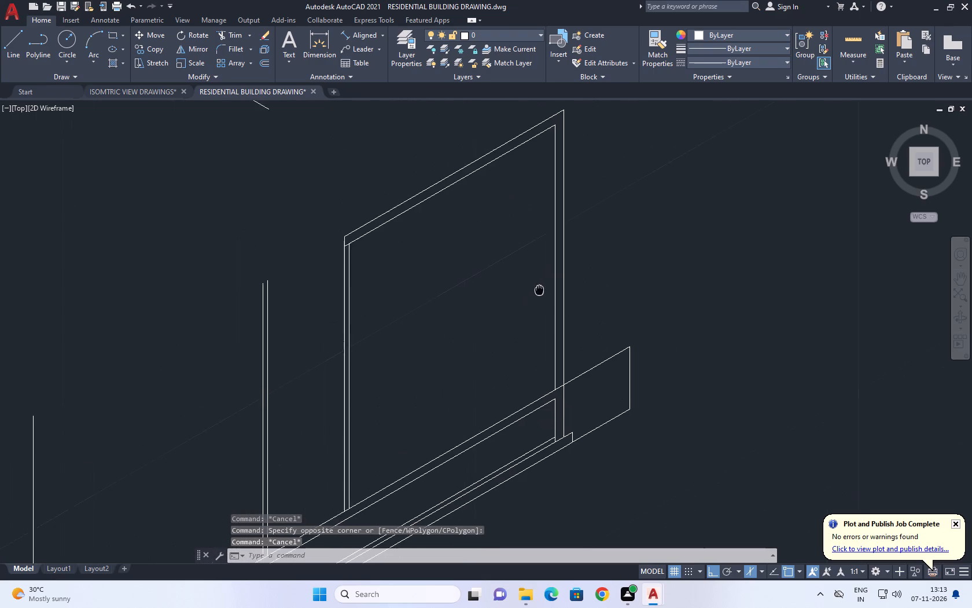
pyautogui.moveTo(541, 292); pyautogui.dragTo(542, 294, button='middle')
pyautogui.click(362, 33)
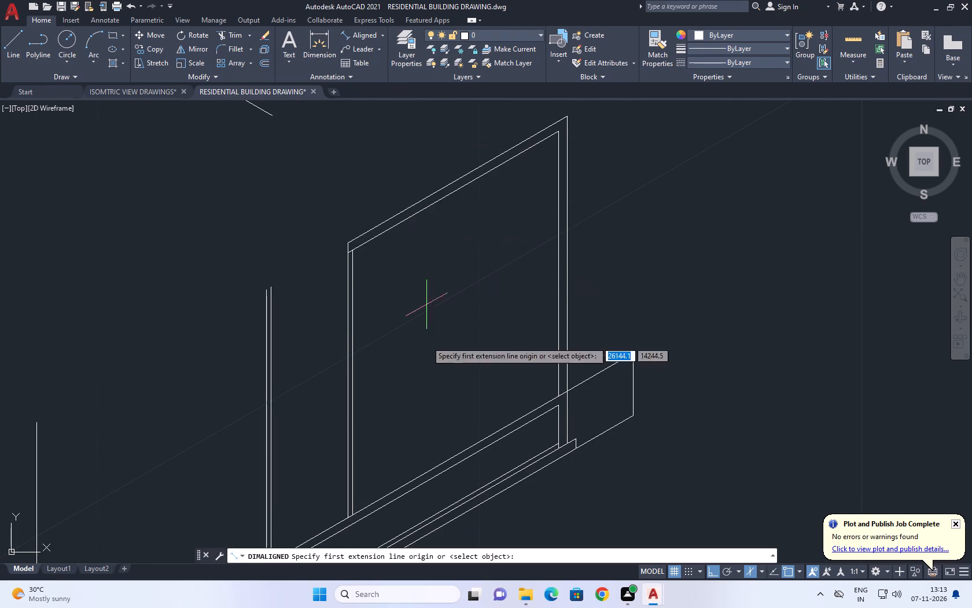
pyautogui.click(354, 252)
pyautogui.moveTo(472, 199); pyautogui.dragTo(414, 346, button='middle')
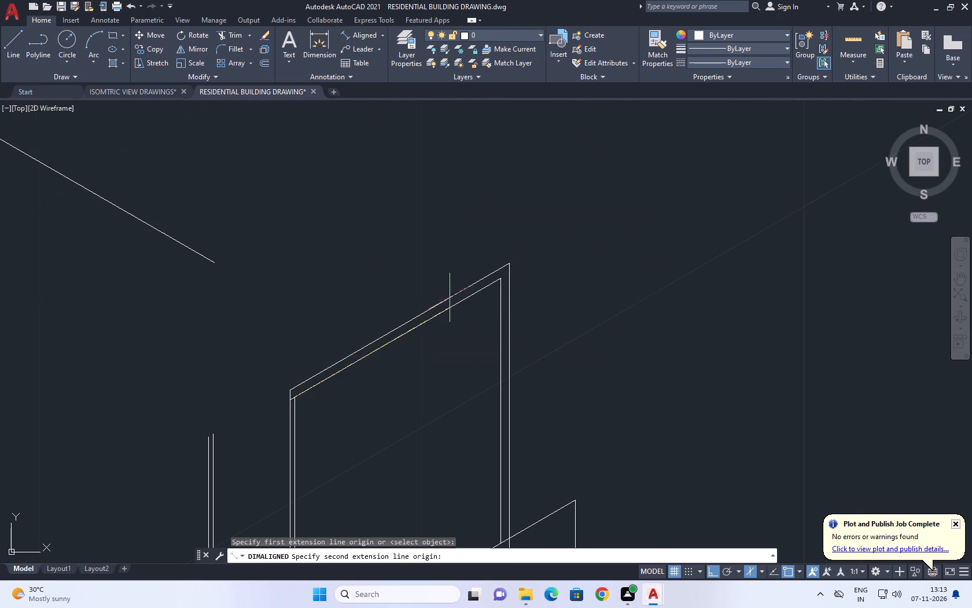
pyautogui.click(500, 280)
pyautogui.scroll(-4, 485, 305)
pyautogui.press('space')
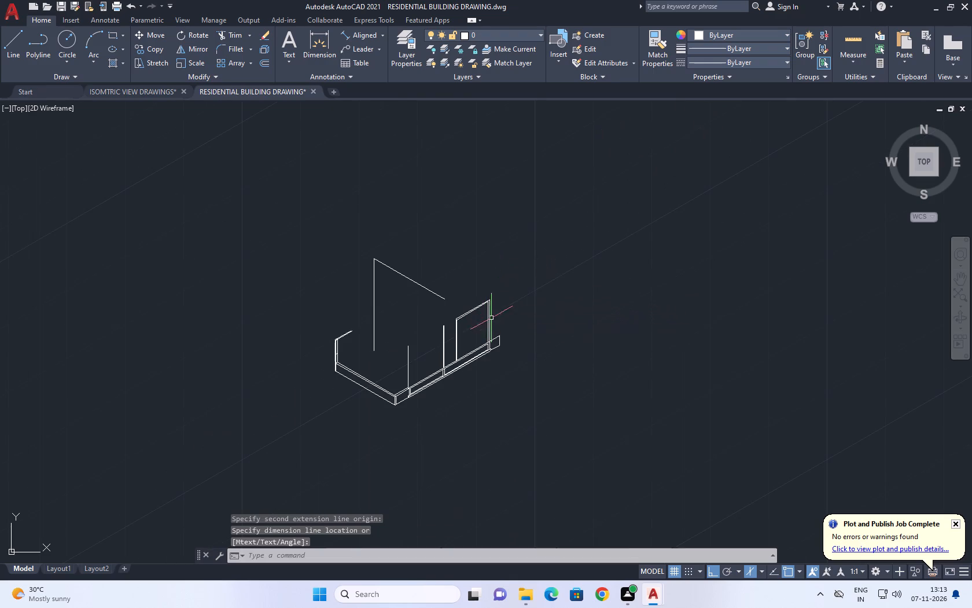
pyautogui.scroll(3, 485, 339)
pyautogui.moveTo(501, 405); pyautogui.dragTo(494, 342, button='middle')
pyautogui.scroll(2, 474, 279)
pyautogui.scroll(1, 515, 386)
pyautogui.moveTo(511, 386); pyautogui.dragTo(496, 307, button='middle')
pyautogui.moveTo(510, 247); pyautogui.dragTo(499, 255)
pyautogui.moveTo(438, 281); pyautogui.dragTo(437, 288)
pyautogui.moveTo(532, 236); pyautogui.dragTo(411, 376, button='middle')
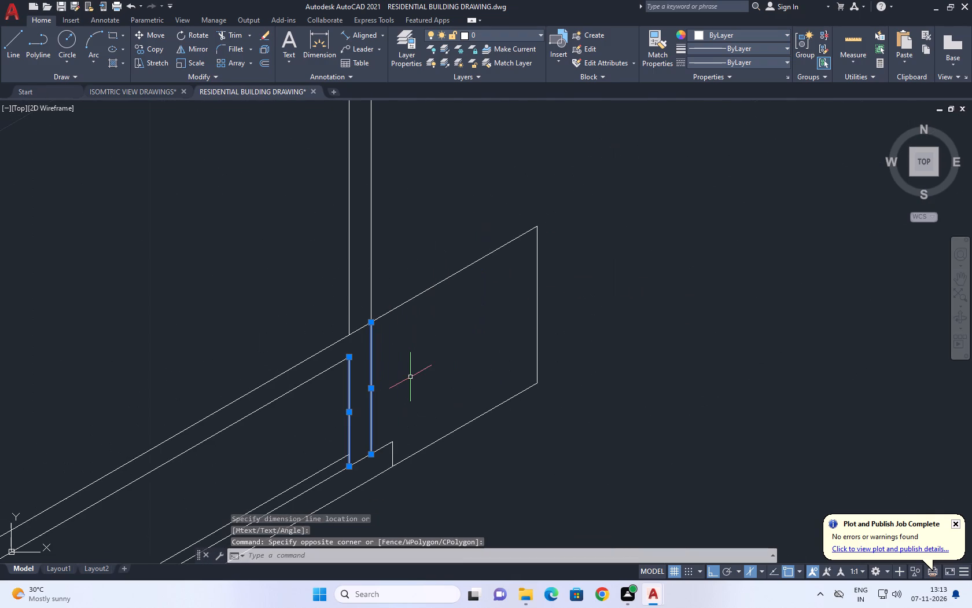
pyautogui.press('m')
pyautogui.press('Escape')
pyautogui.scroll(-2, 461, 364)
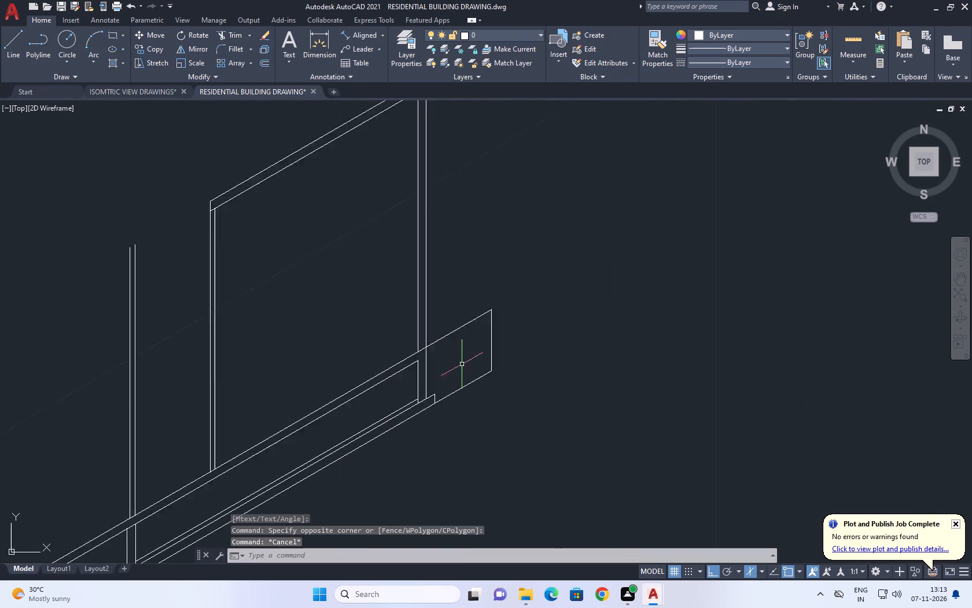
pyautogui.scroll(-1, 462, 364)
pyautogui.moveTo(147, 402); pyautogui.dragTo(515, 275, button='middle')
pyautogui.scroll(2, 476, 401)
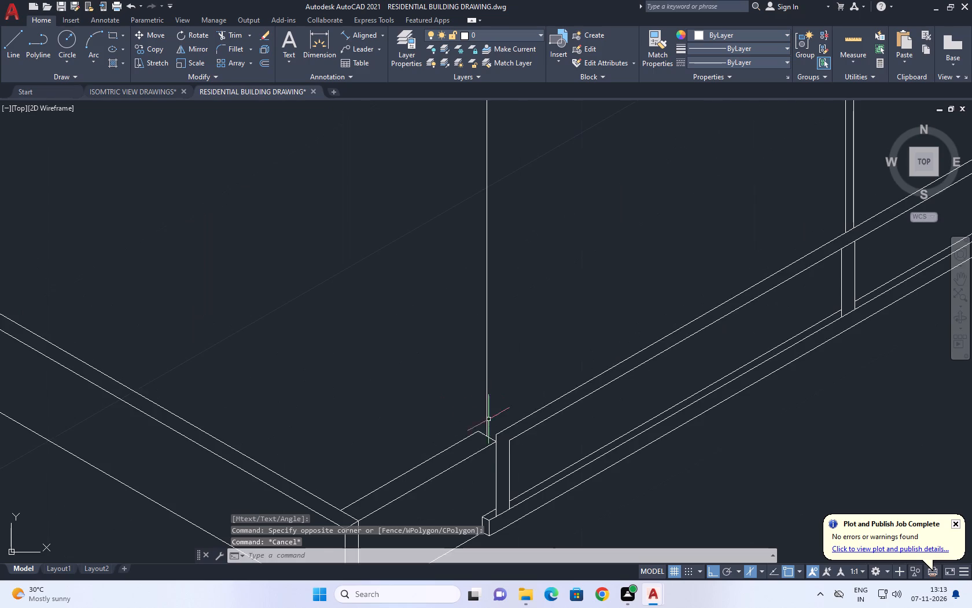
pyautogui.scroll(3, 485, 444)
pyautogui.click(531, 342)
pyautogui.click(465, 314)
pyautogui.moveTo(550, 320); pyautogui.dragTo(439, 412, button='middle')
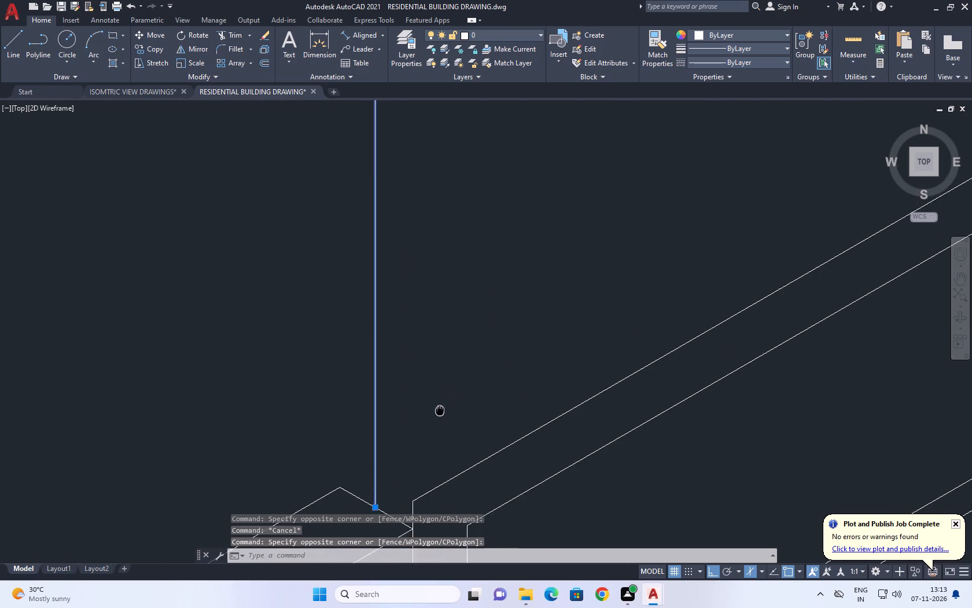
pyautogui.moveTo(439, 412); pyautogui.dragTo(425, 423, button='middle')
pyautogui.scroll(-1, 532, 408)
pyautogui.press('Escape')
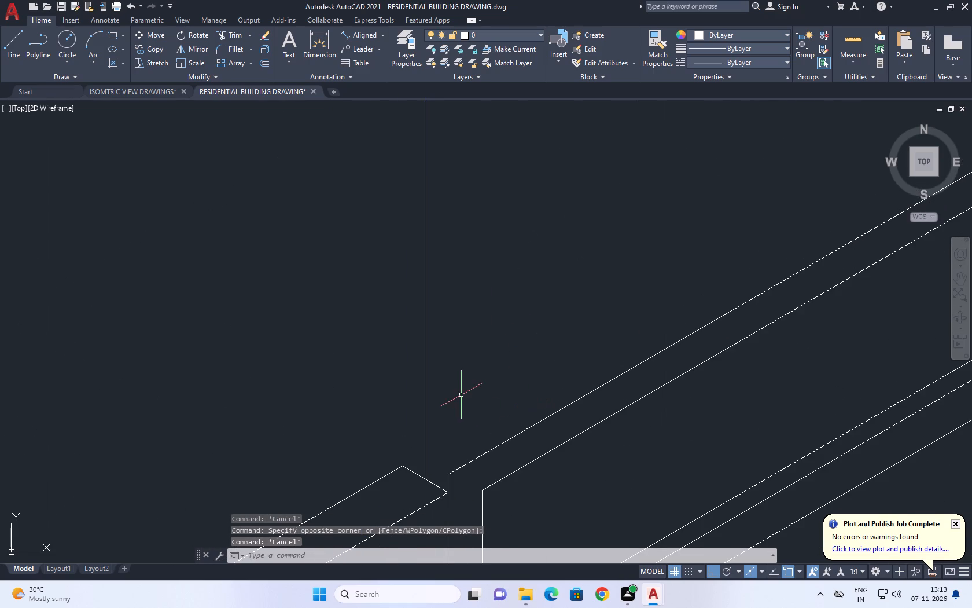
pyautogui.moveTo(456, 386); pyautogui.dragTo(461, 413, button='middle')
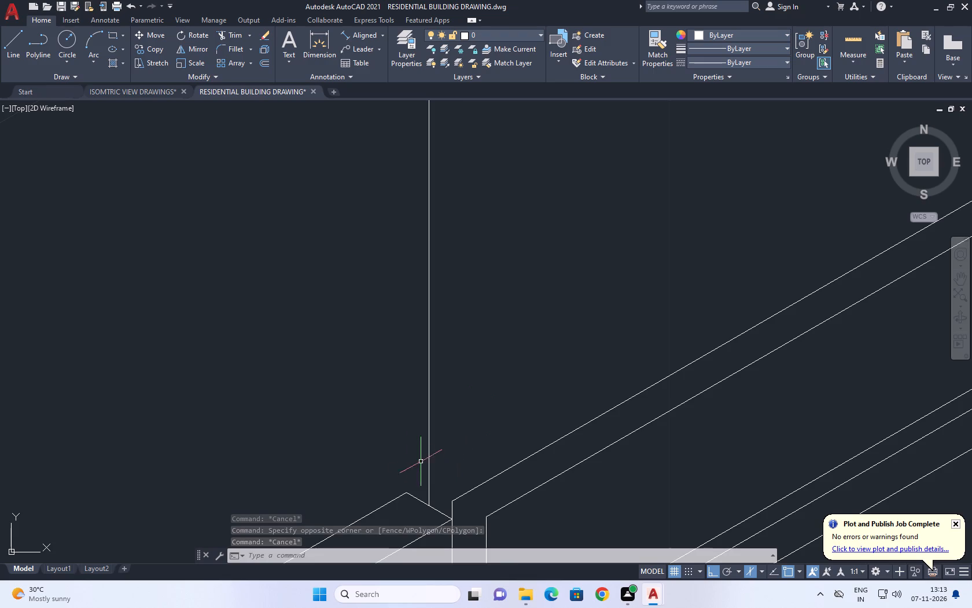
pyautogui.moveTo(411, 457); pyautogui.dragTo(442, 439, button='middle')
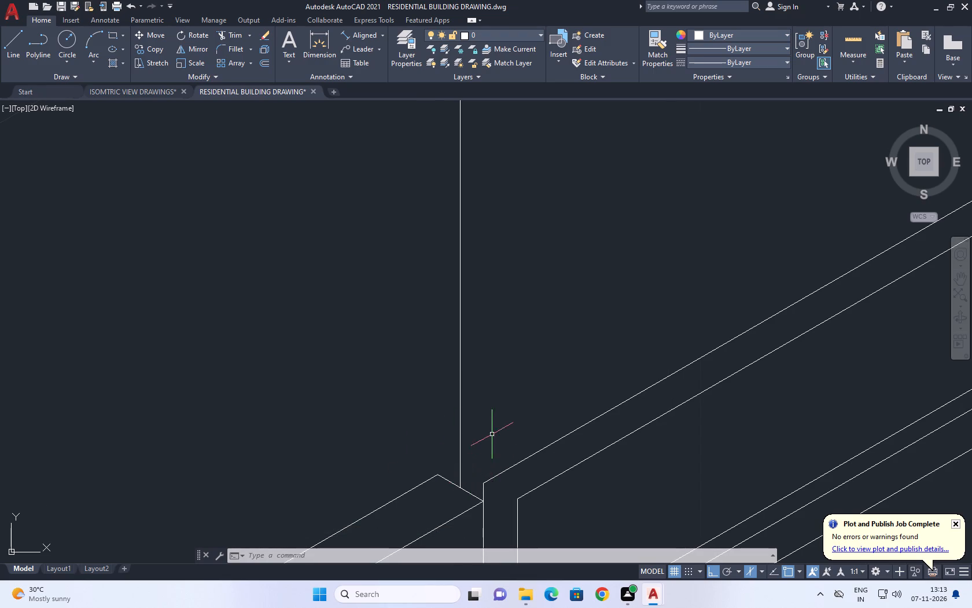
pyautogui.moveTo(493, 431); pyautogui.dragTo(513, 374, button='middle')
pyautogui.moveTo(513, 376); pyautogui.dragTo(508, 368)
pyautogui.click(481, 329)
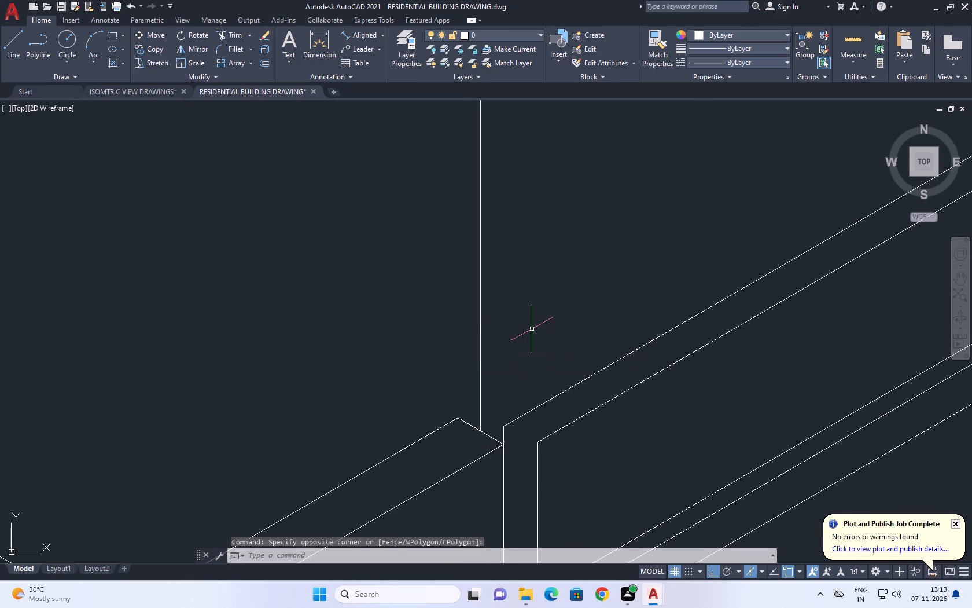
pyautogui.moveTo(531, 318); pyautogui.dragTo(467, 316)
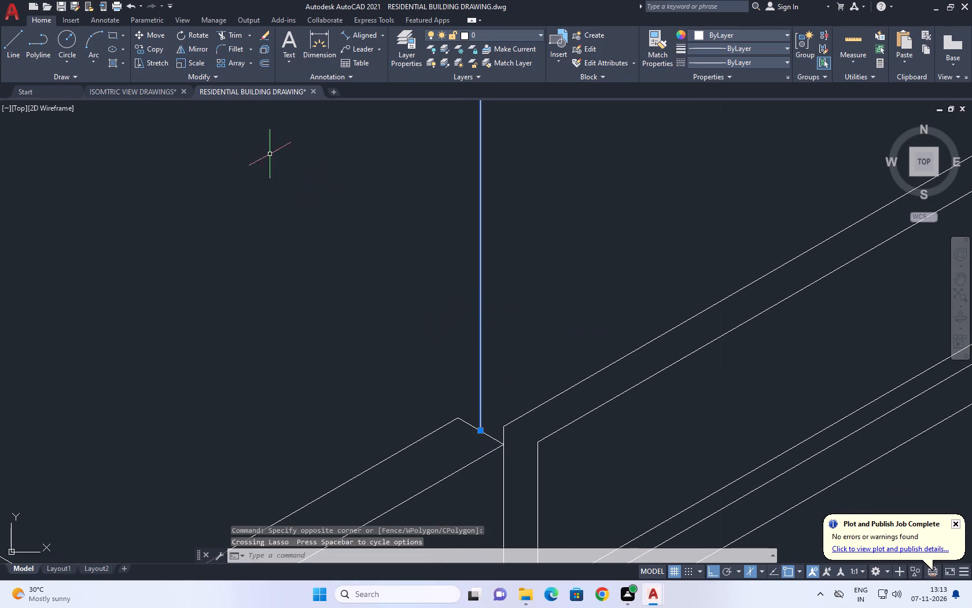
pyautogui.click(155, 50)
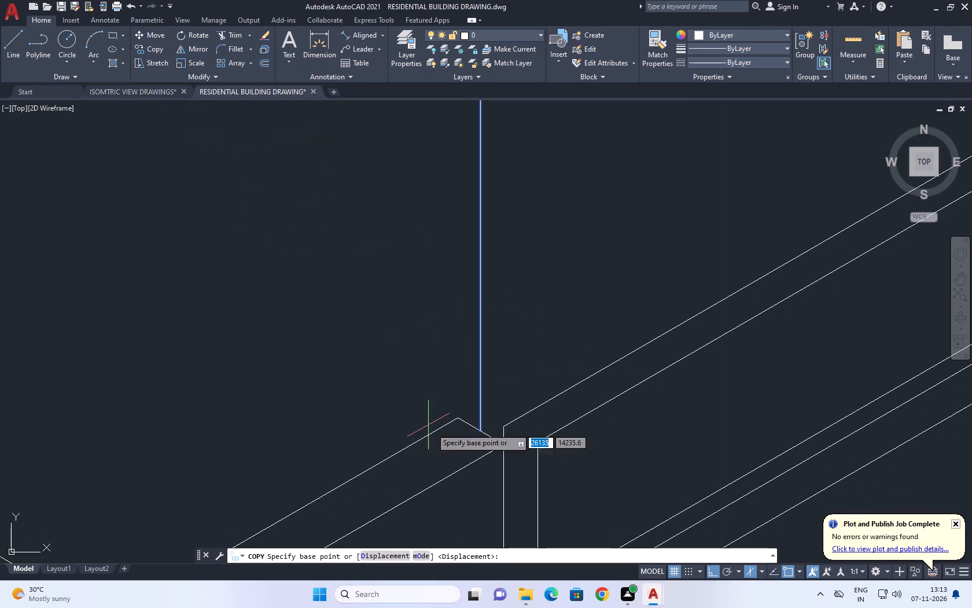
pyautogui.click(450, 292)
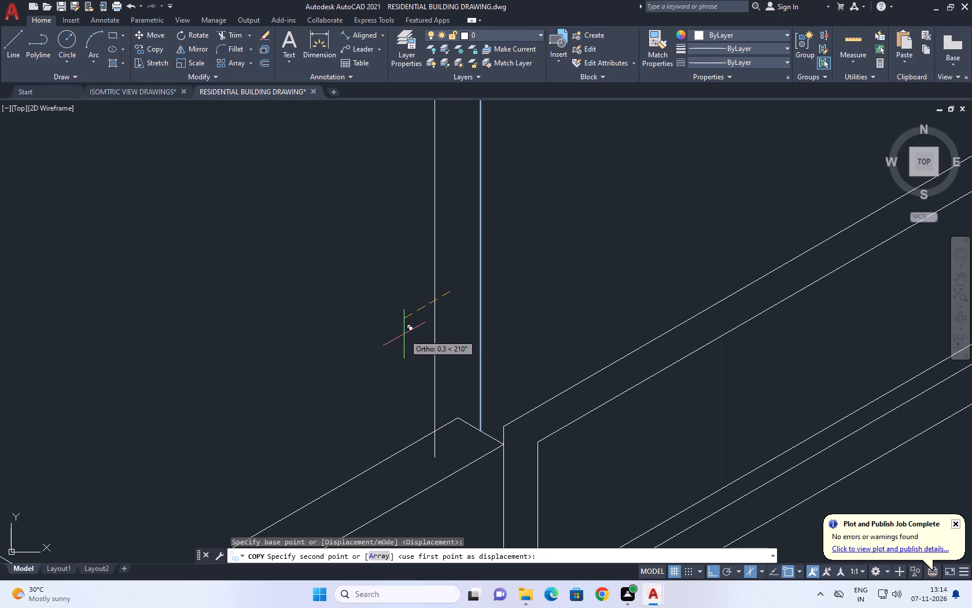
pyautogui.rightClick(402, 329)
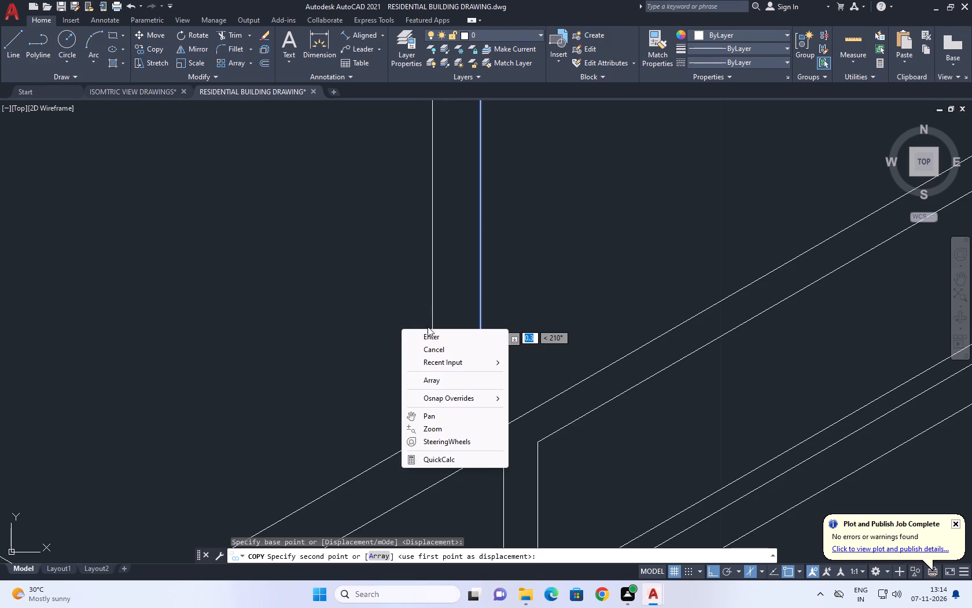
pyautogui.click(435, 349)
# Move the single near upright by its bottom end along the base band direction toward the front panel's upper near corner.
pyautogui.scroll(-1, 477, 316)
pyautogui.moveTo(488, 301); pyautogui.dragTo(466, 314, button='middle')
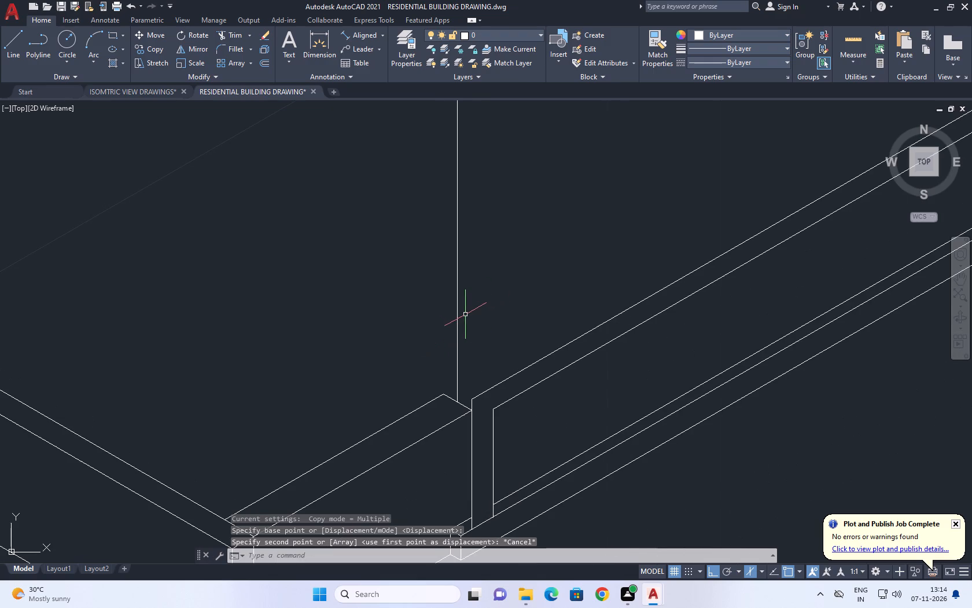
pyautogui.scroll(-4, 495, 305)
pyautogui.scroll(1, 495, 306)
pyautogui.moveTo(526, 296); pyautogui.dragTo(422, 374, button='middle')
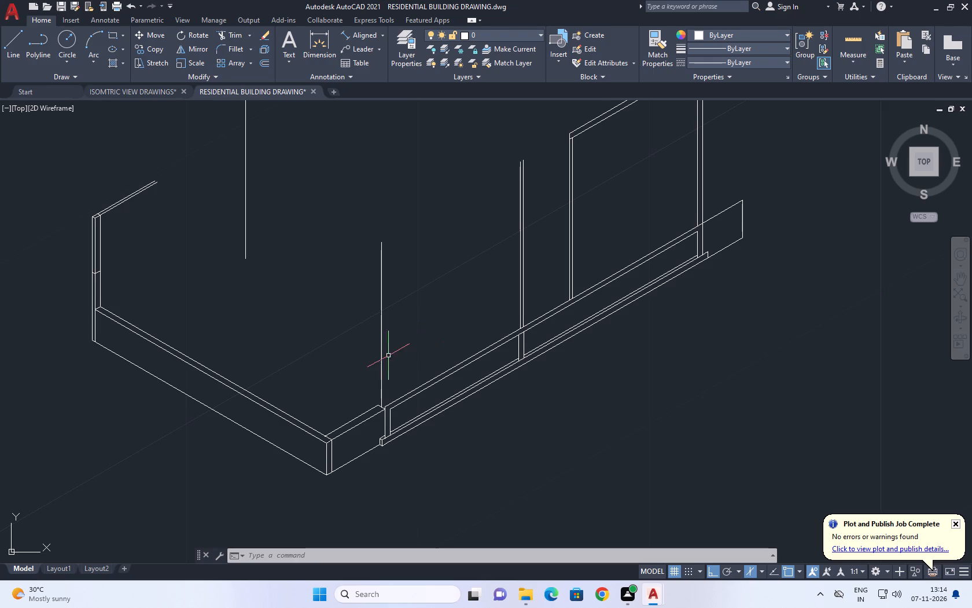
pyautogui.moveTo(393, 358); pyautogui.dragTo(417, 351, button='middle')
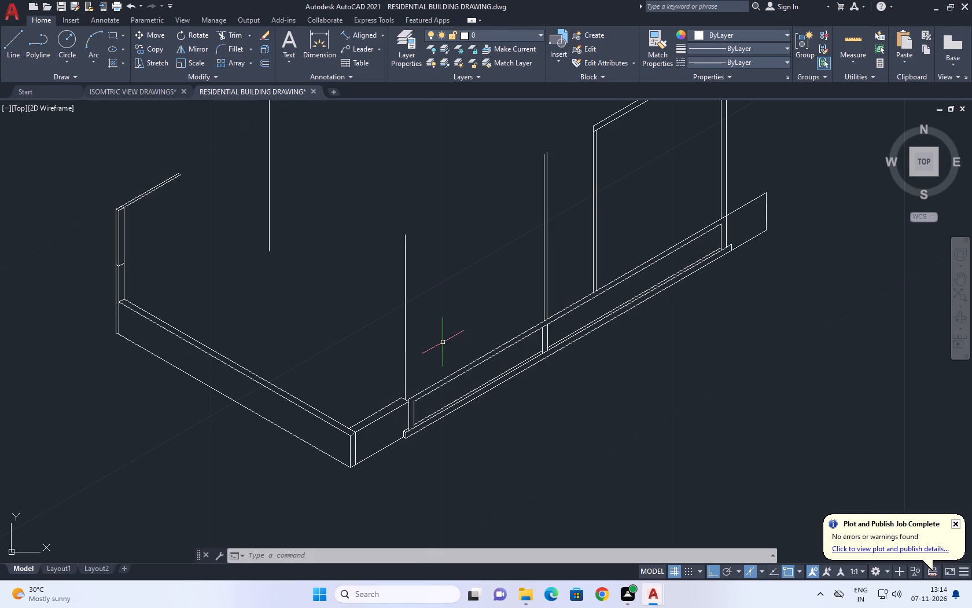
pyautogui.scroll(4, 406, 375)
pyautogui.moveTo(435, 291); pyautogui.dragTo(380, 297)
pyautogui.moveTo(308, 311); pyautogui.dragTo(296, 325)
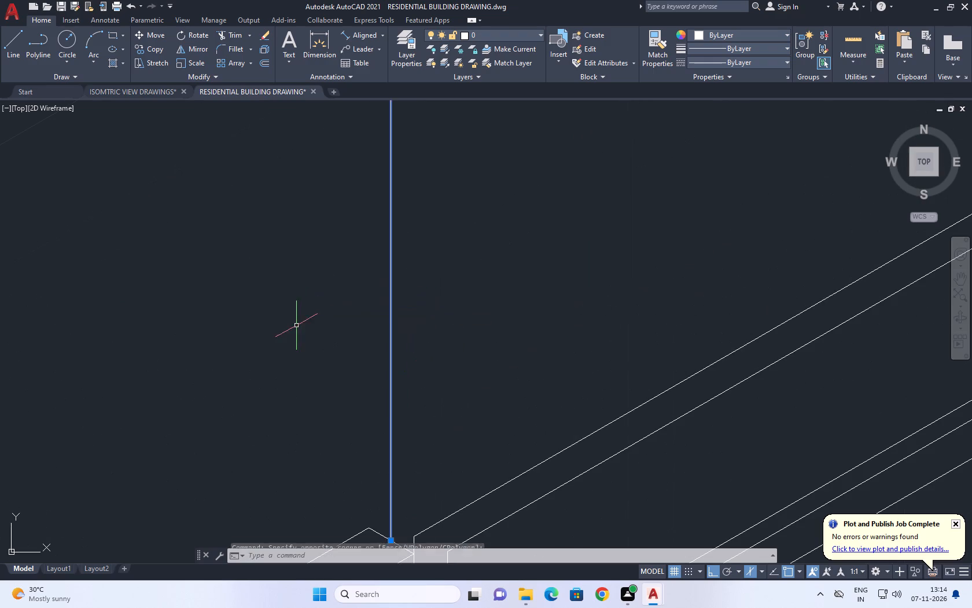
pyautogui.moveTo(454, 330); pyautogui.dragTo(323, 362, button='middle')
pyautogui.scroll(-2, 332, 374)
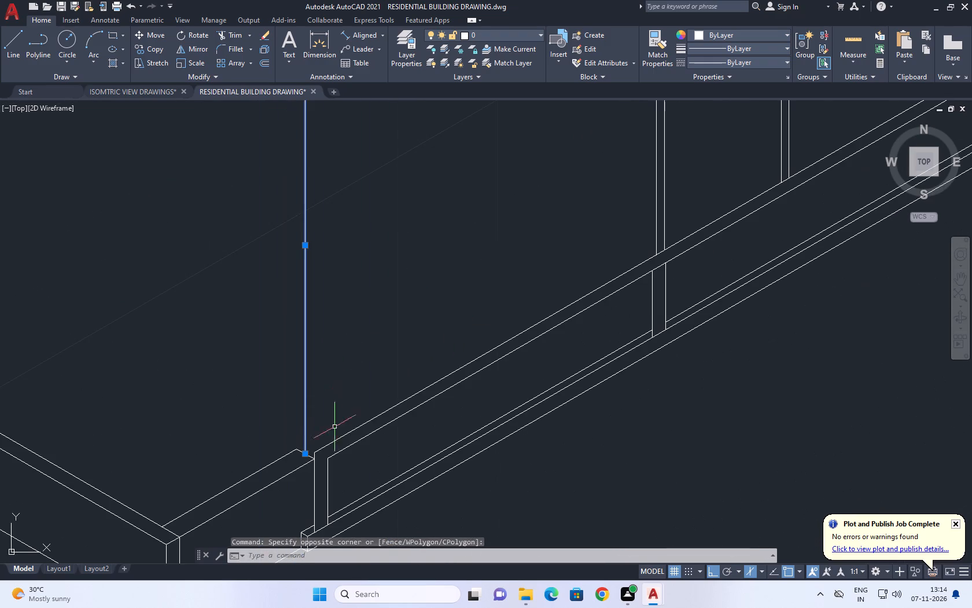
pyautogui.moveTo(307, 448); pyautogui.dragTo(295, 445, button='middle')
pyautogui.scroll(-1, 294, 445)
pyautogui.scroll(2, 294, 445)
pyautogui.middleClick(296, 438)
pyautogui.click(303, 411)
pyautogui.click(281, 371)
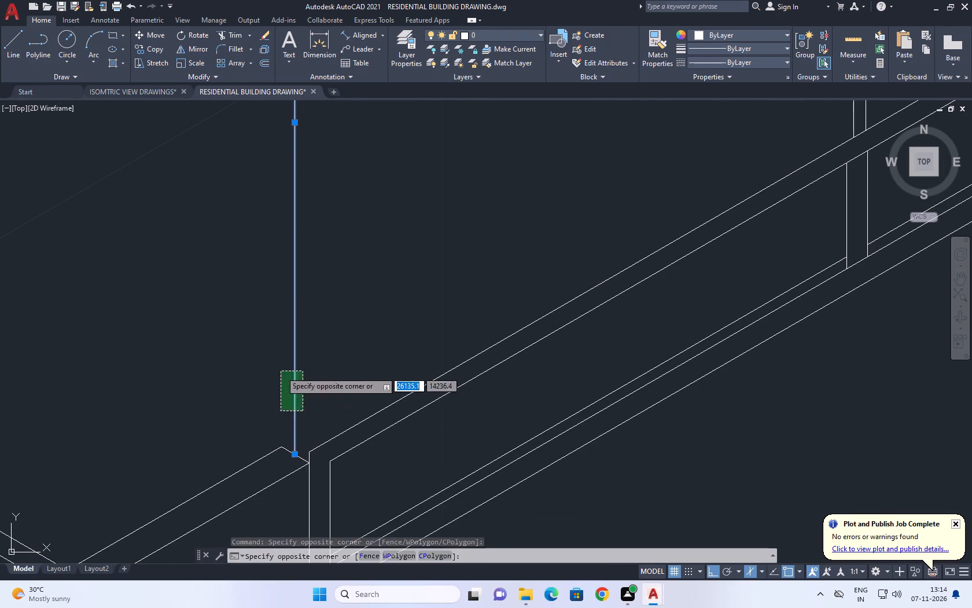
pyautogui.write('M')
pyautogui.press('space')
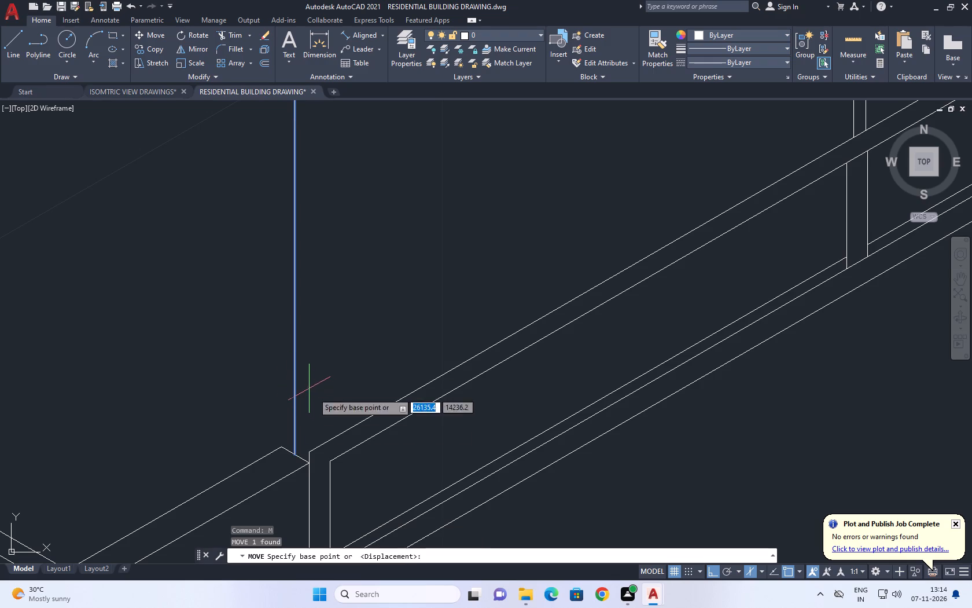
pyautogui.moveTo(296, 454); pyautogui.dragTo(295, 448)
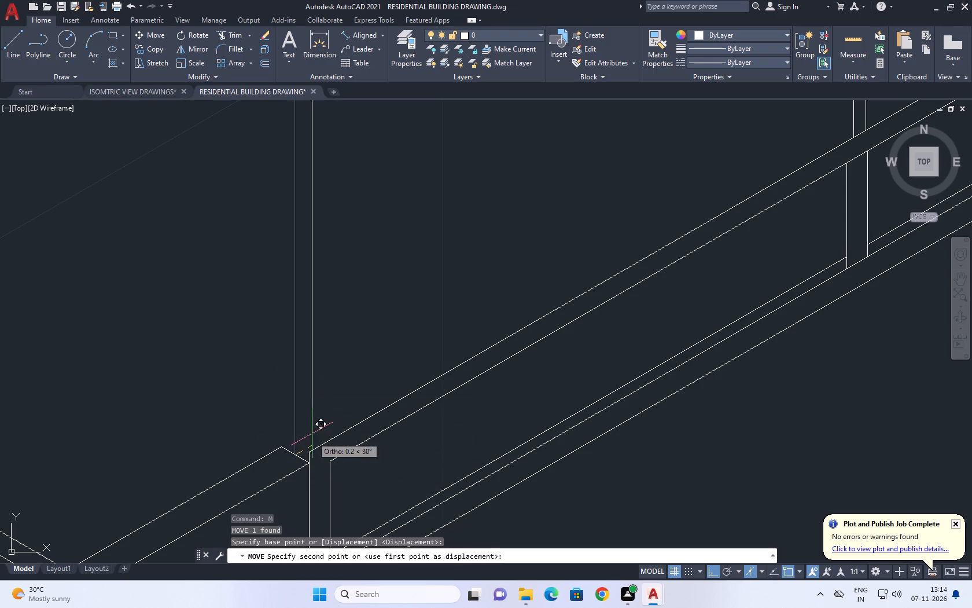
pyautogui.click(307, 449)
# Move the near upright again so its bottom end snaps exactly onto the front panel's upper near corner.
pyautogui.moveTo(341, 340); pyautogui.dragTo(319, 345)
pyautogui.click(260, 334)
pyautogui.scroll(6, 289, 456)
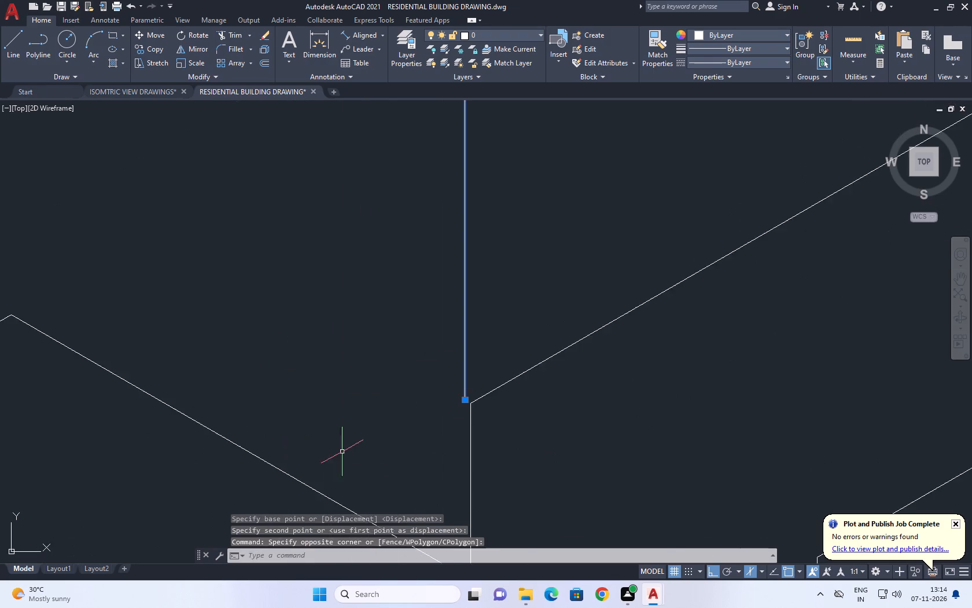
pyautogui.scroll(3, 343, 450)
pyautogui.moveTo(573, 350); pyautogui.dragTo(288, 433, button='middle')
pyautogui.write('M')
pyautogui.press('space')
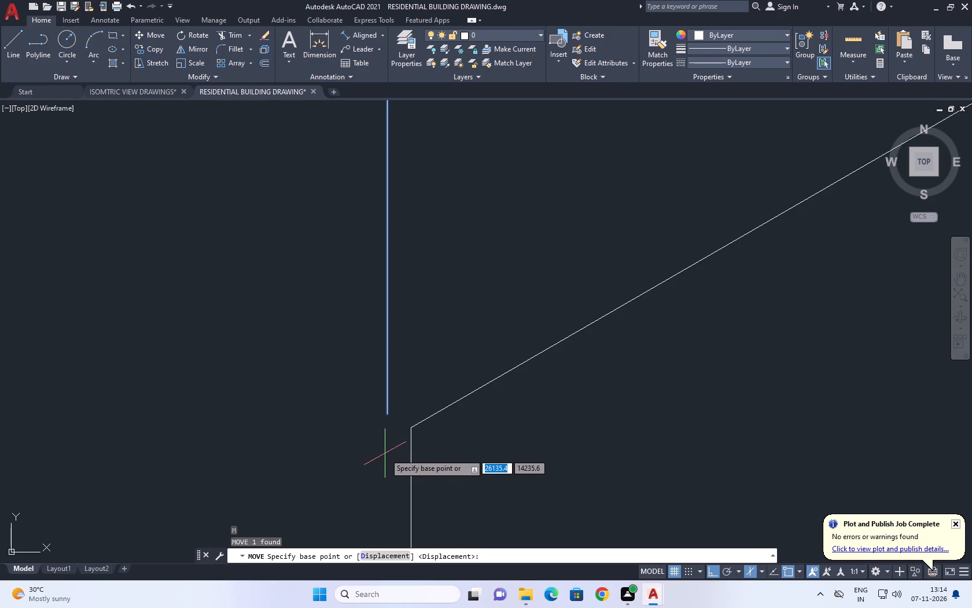
pyautogui.click(387, 415)
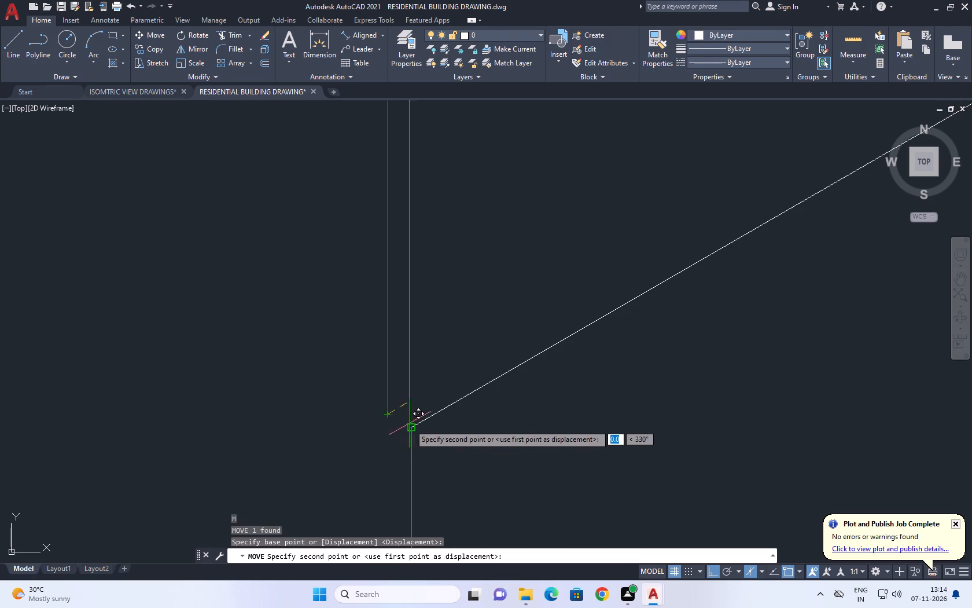
pyautogui.click(410, 430)
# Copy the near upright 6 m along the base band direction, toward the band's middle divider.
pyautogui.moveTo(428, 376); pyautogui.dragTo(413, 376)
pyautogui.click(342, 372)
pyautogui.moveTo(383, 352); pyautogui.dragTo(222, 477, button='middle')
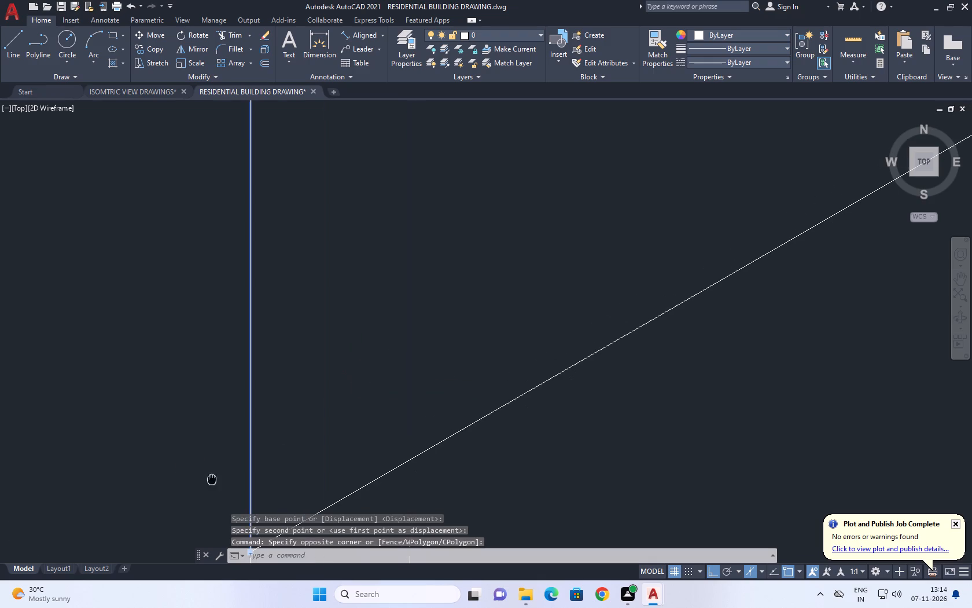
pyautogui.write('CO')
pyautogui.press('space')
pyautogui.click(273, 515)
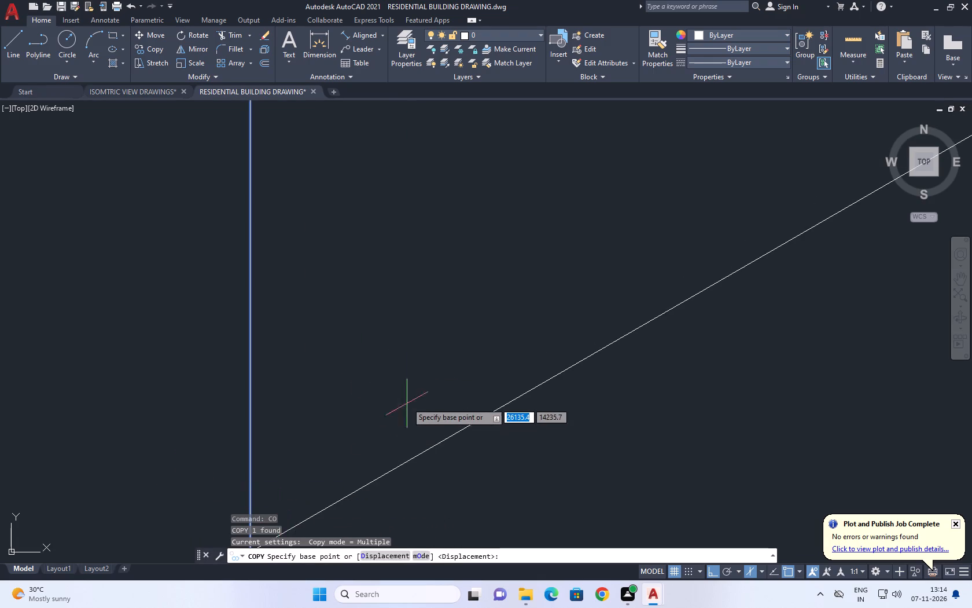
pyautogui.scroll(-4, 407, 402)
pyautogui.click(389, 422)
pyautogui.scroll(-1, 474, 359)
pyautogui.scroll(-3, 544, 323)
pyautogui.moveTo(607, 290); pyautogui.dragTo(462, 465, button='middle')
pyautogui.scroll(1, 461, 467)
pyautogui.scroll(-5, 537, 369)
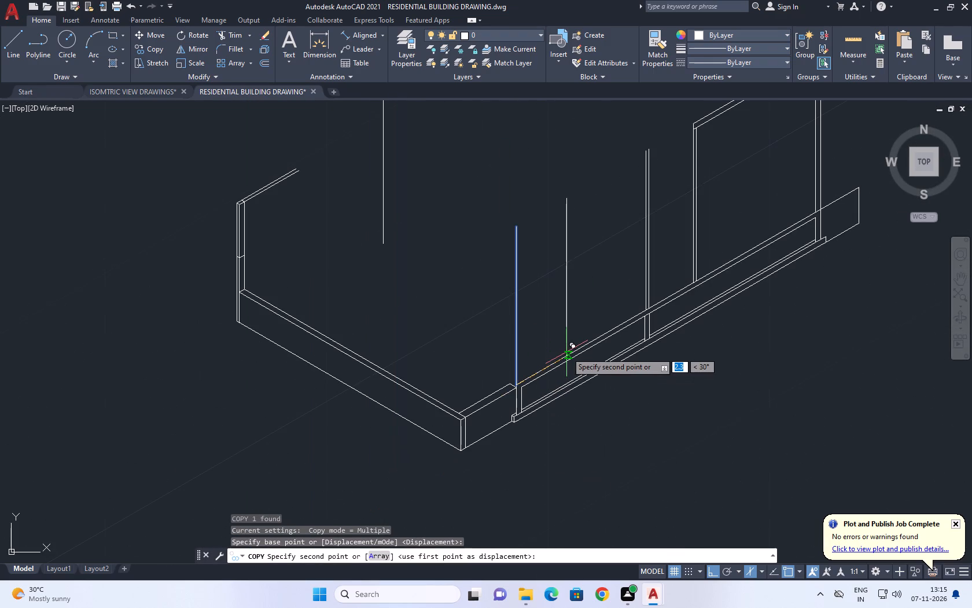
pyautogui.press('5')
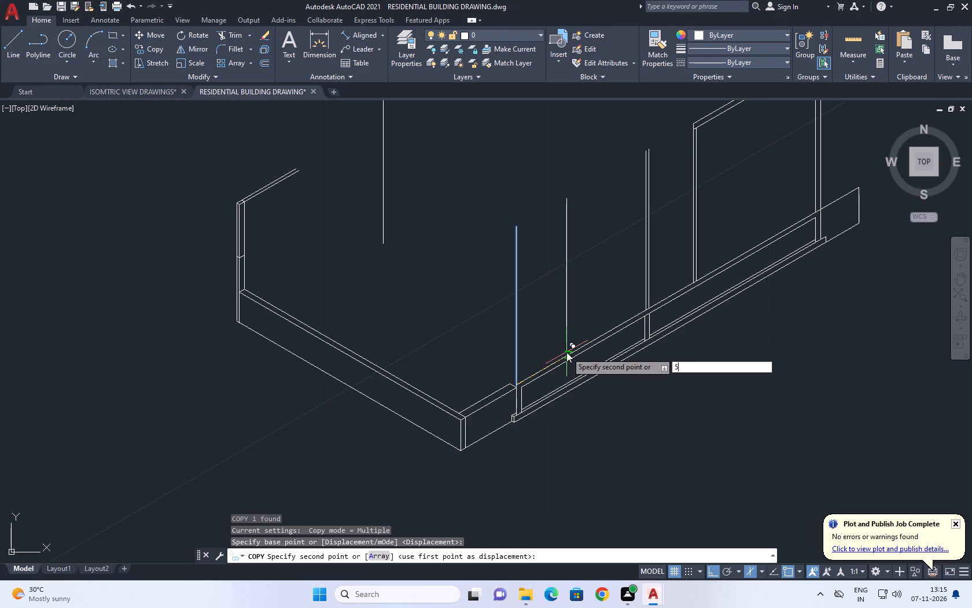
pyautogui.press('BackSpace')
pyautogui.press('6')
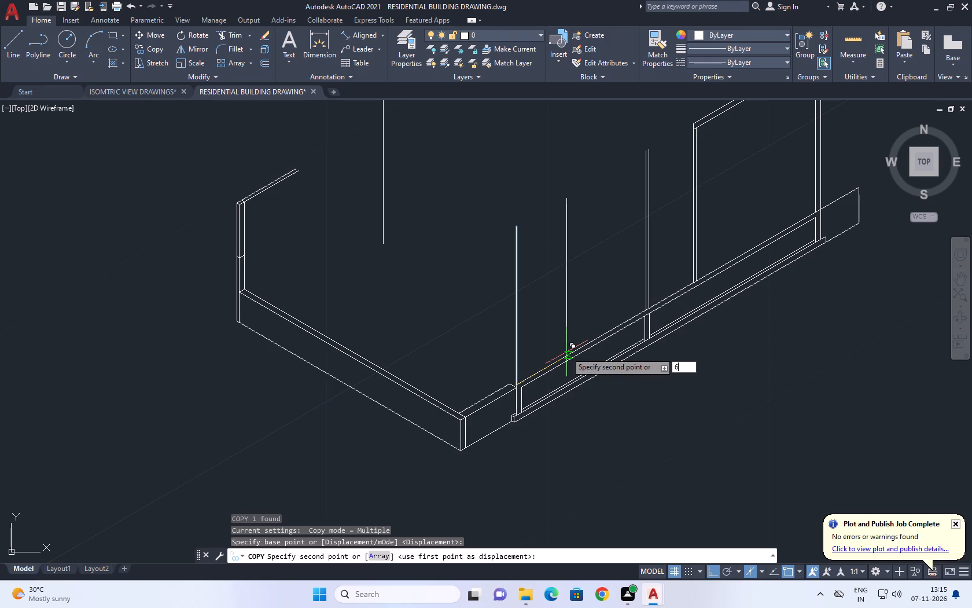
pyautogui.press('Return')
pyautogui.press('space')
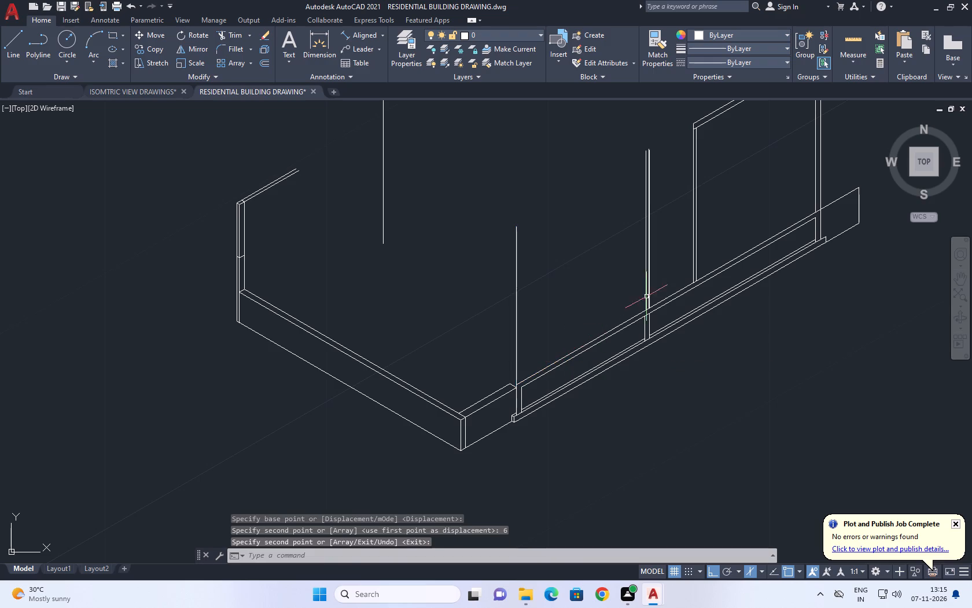
# Measure the spacing between the near upright and the middle uprights with an aligned dimension, without placing it.
pyautogui.scroll(3, 650, 288)
pyautogui.scroll(3, 641, 366)
pyautogui.moveTo(623, 301); pyautogui.dragTo(622, 303, button='middle')
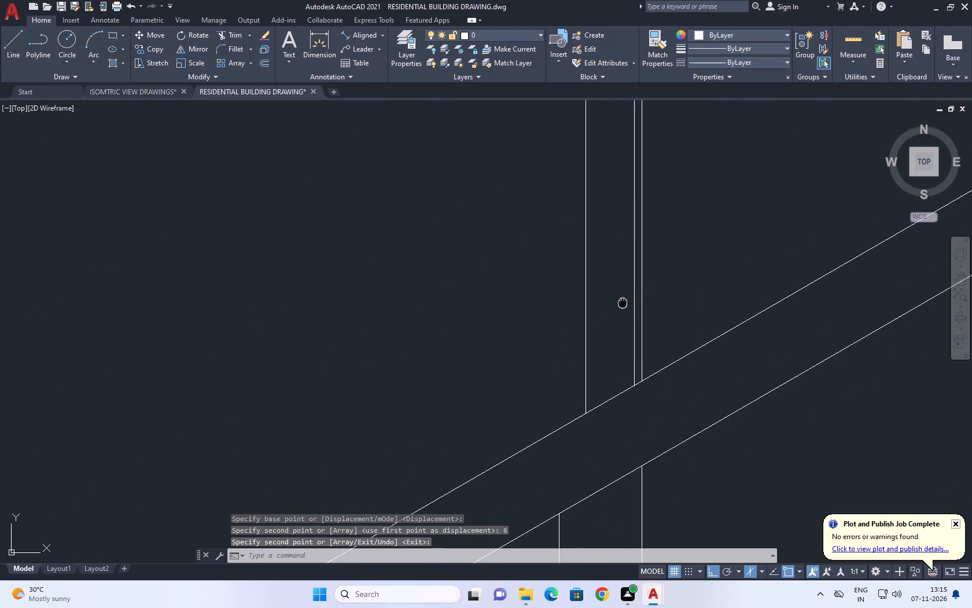
pyautogui.moveTo(622, 303); pyautogui.dragTo(510, 340, button='middle')
pyautogui.scroll(-2, 510, 340)
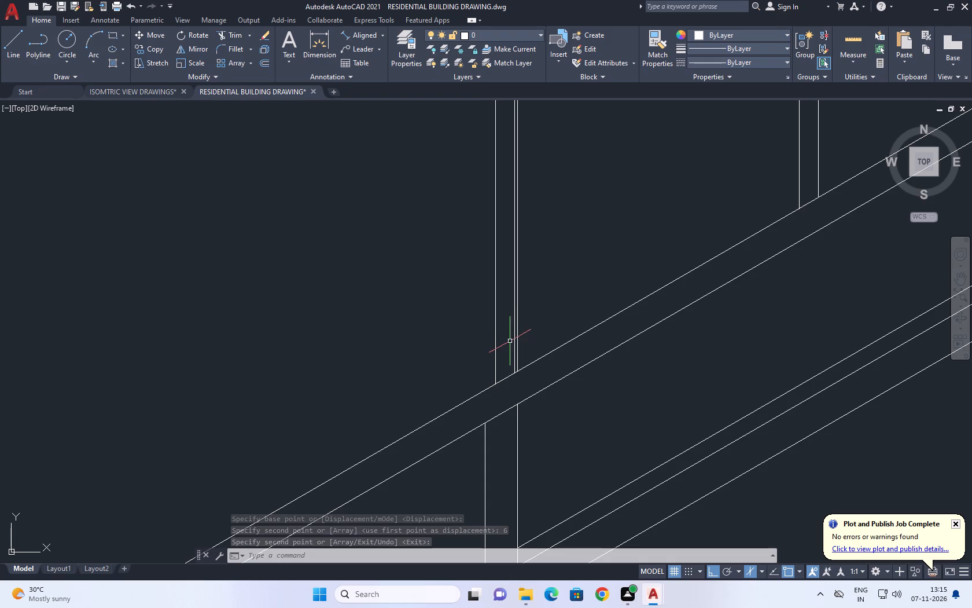
pyautogui.middleClick(510, 341)
pyautogui.click(355, 34)
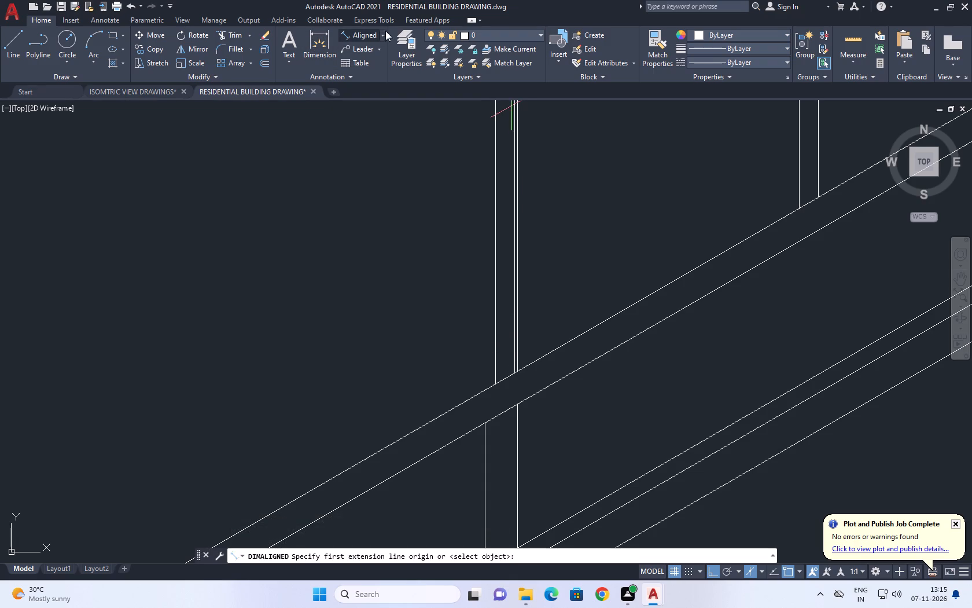
pyautogui.scroll(-3, 500, 184)
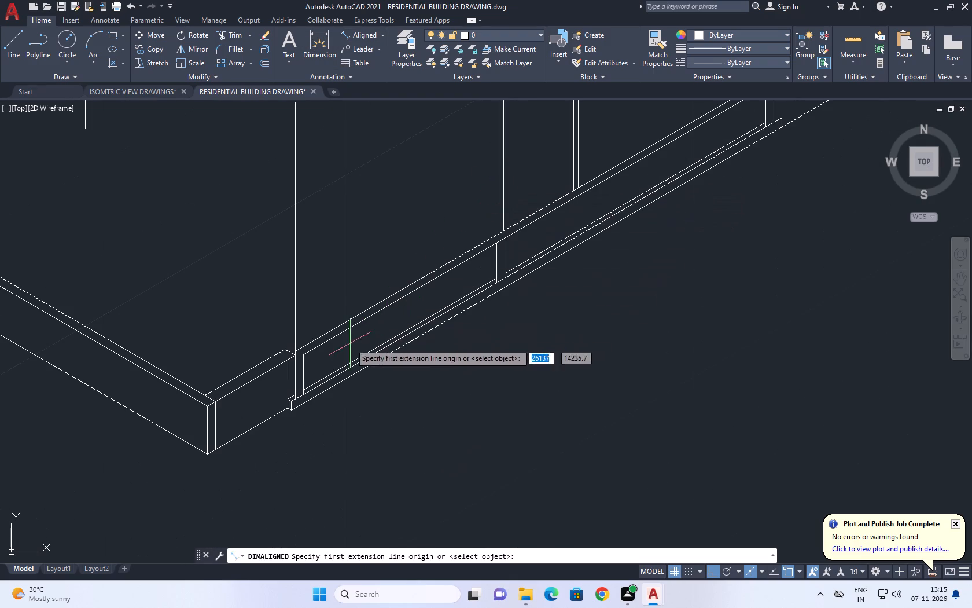
pyautogui.scroll(2, 301, 358)
pyautogui.click(292, 348)
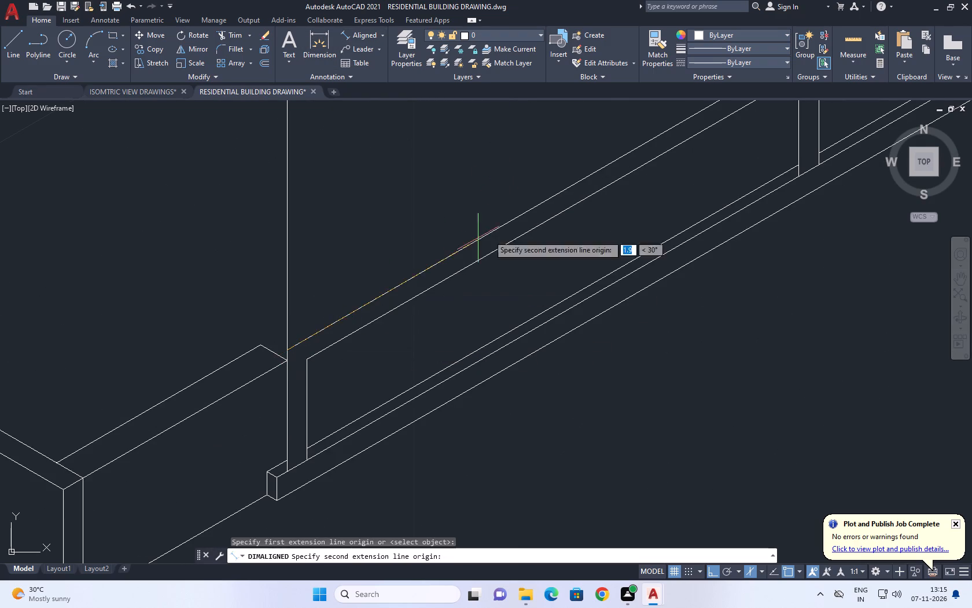
pyautogui.moveTo(526, 222); pyautogui.dragTo(300, 397, button='middle')
pyautogui.click(575, 225)
pyautogui.scroll(-3, 572, 218)
pyautogui.press('space')
pyautogui.scroll(2, 441, 287)
pyautogui.press('space')
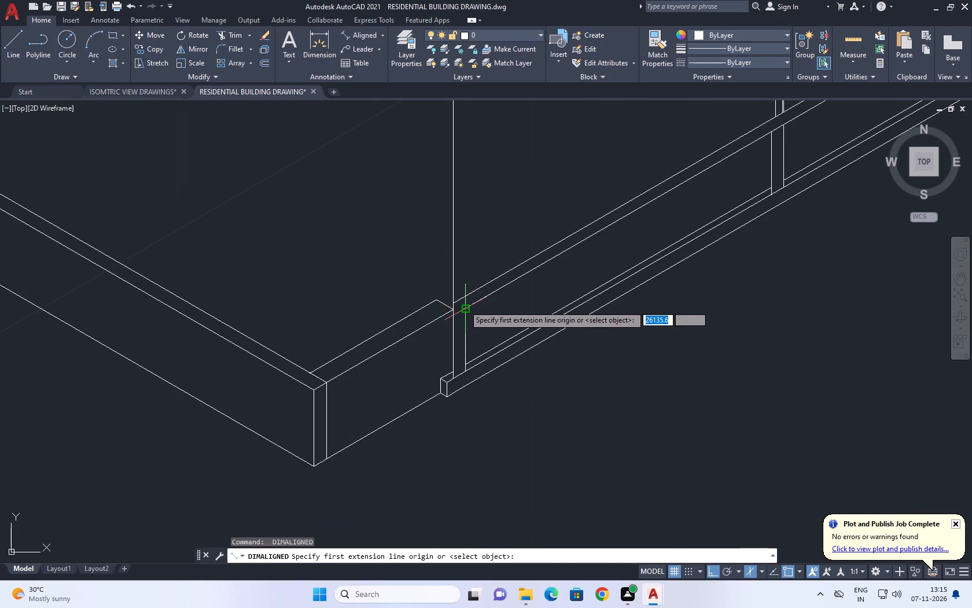
pyautogui.moveTo(452, 302); pyautogui.dragTo(465, 302)
pyautogui.scroll(-2, 552, 247)
pyautogui.scroll(3, 664, 191)
pyautogui.scroll(2, 598, 199)
pyautogui.click(592, 191)
pyautogui.scroll(-6, 591, 191)
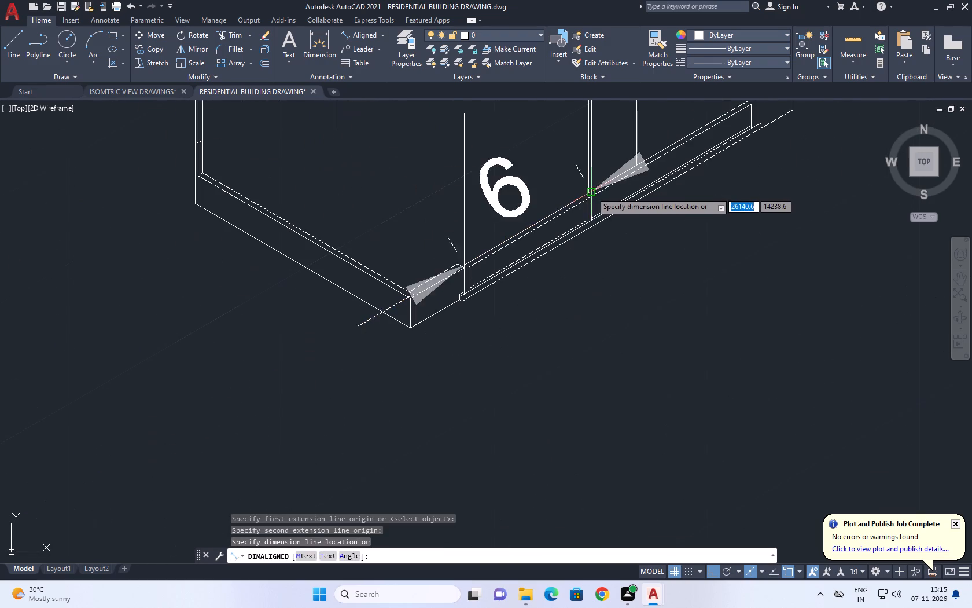
pyautogui.press('space')
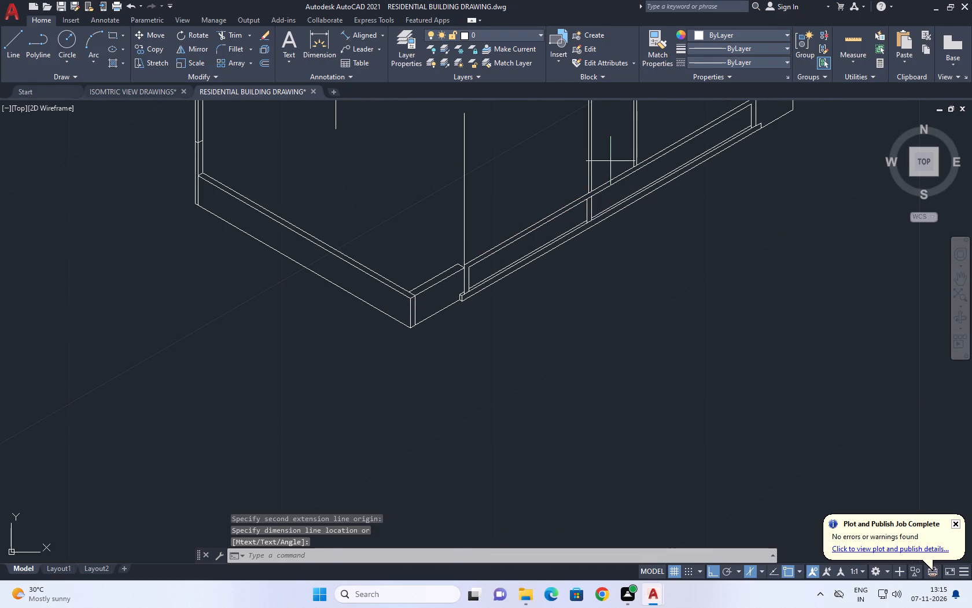
# Erase the three vertical lines standing above the base band's middle divider.
pyautogui.click(610, 161)
pyautogui.moveTo(565, 167); pyautogui.dragTo(520, 174)
pyautogui.press('Delete')
# Copy the near upright 0.226 m along the base band to give it a second line.
pyautogui.moveTo(511, 160); pyautogui.dragTo(503, 161)
pyautogui.click(411, 188)
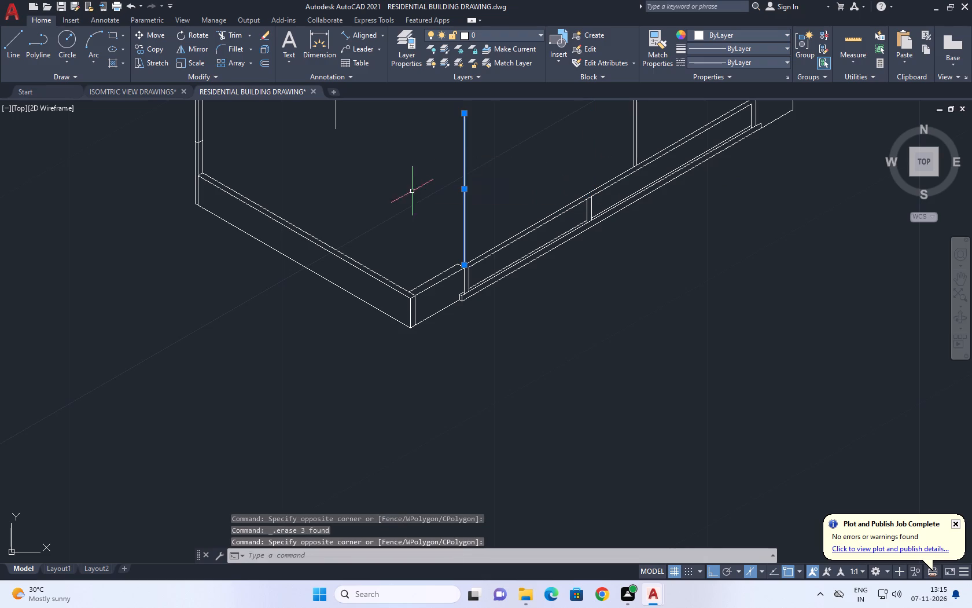
pyautogui.moveTo(498, 152); pyautogui.dragTo(406, 223, button='middle')
pyautogui.click(155, 50)
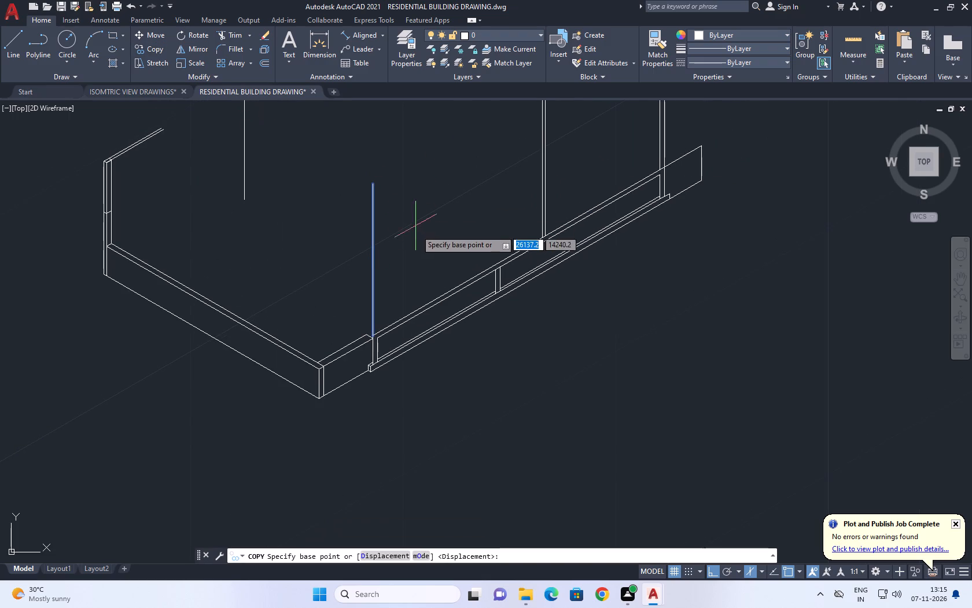
pyautogui.scroll(2, 407, 251)
pyautogui.moveTo(373, 326); pyautogui.dragTo(379, 321)
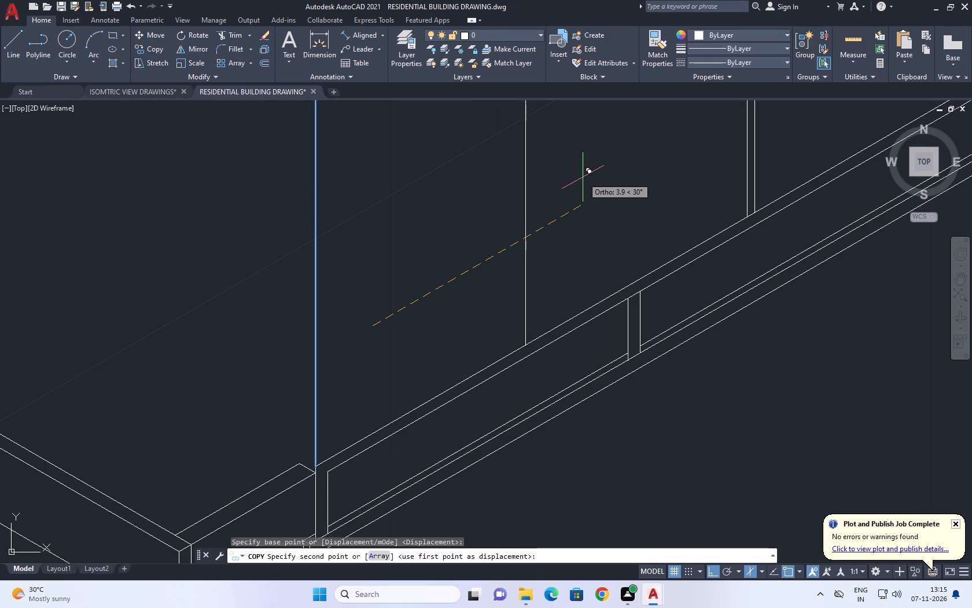
pyautogui.write('0.226')
pyautogui.press('Return')
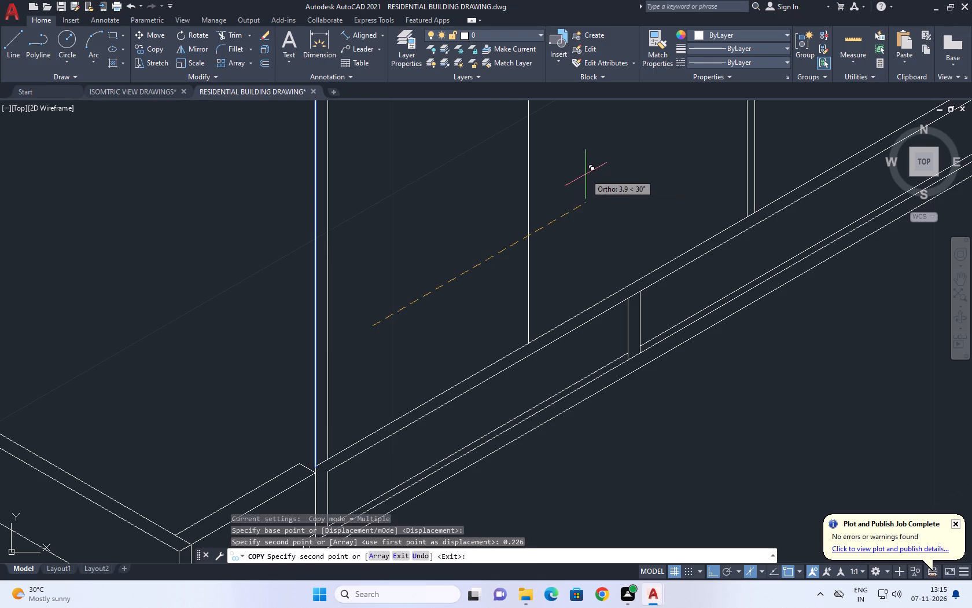
pyautogui.rightClick(584, 177)
pyautogui.click(611, 197)
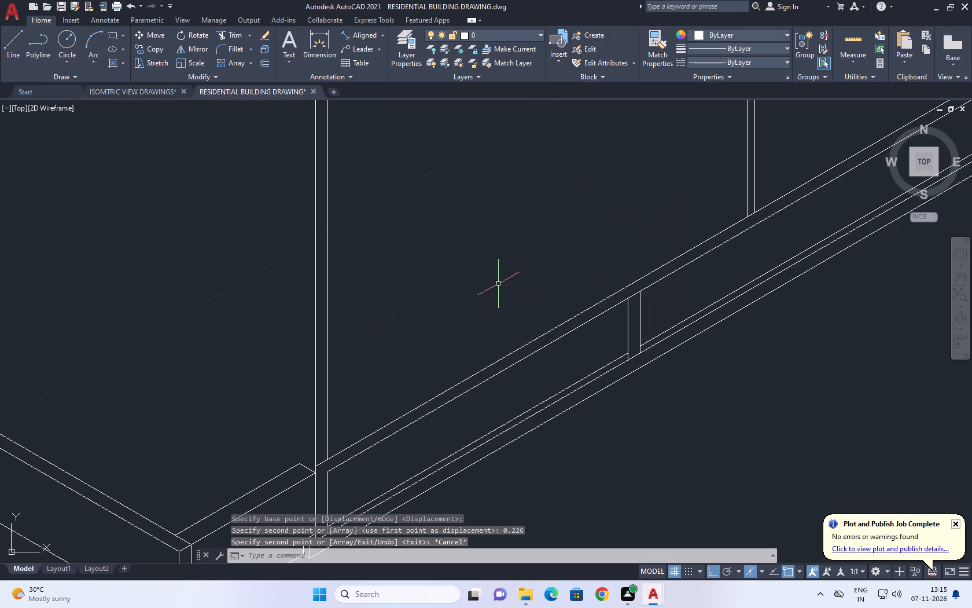
# Copy the near upright's inner line 6 m along the base band to place a new middle upright.
pyautogui.click(329, 345)
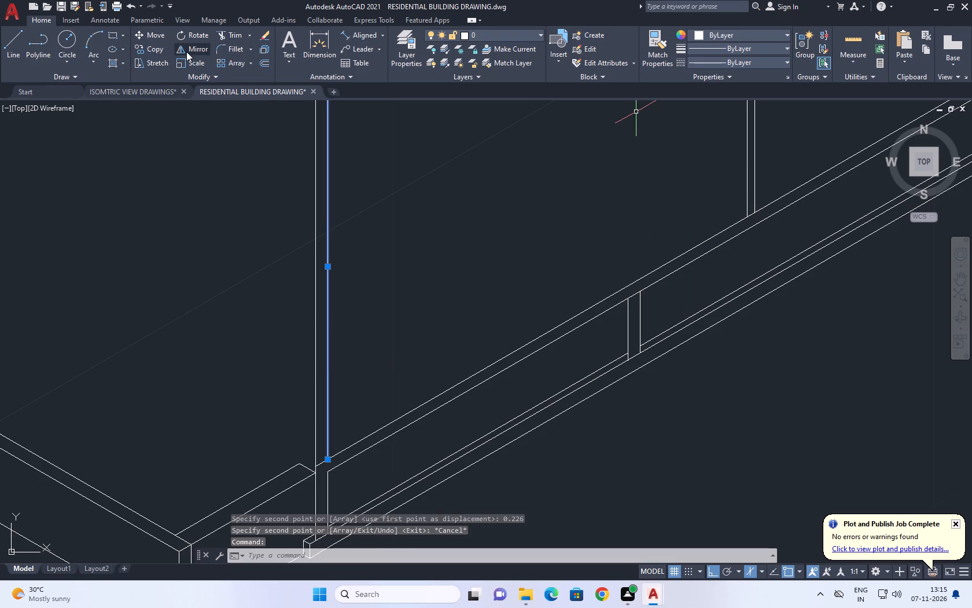
pyautogui.click(146, 52)
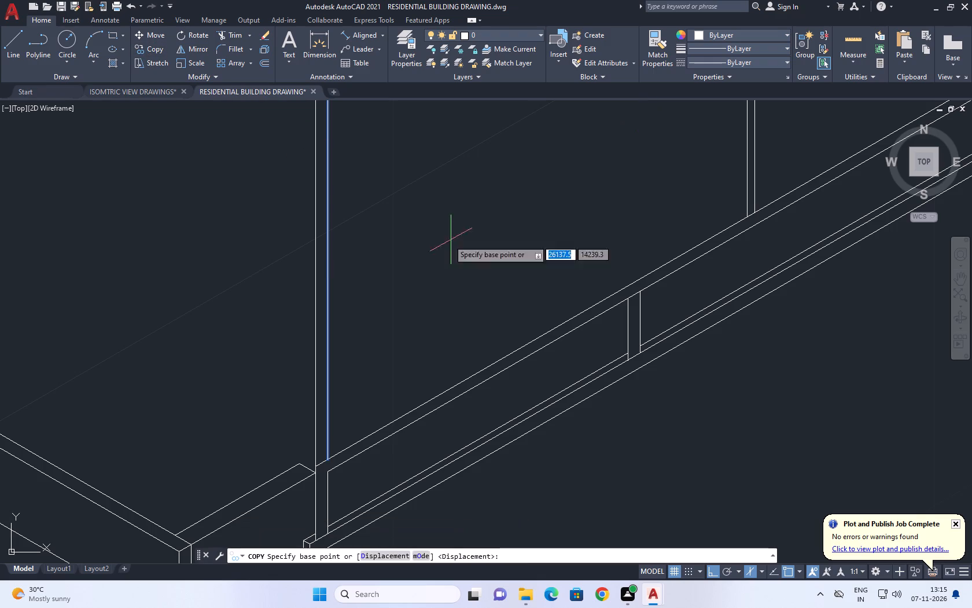
pyautogui.moveTo(376, 353); pyautogui.dragTo(391, 353)
pyautogui.press('6')
pyautogui.press('Return')
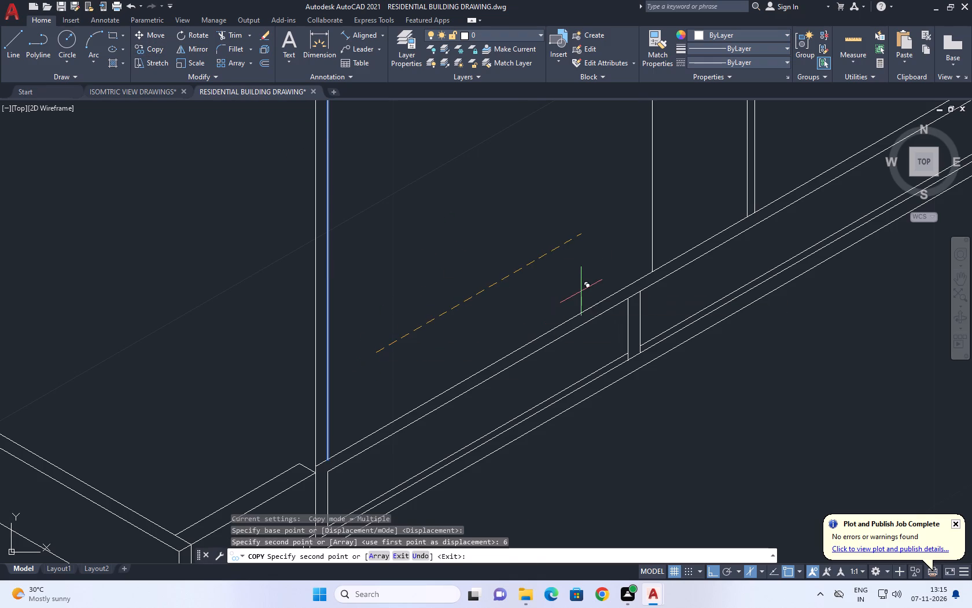
pyautogui.rightClick(524, 257)
pyautogui.click(556, 273)
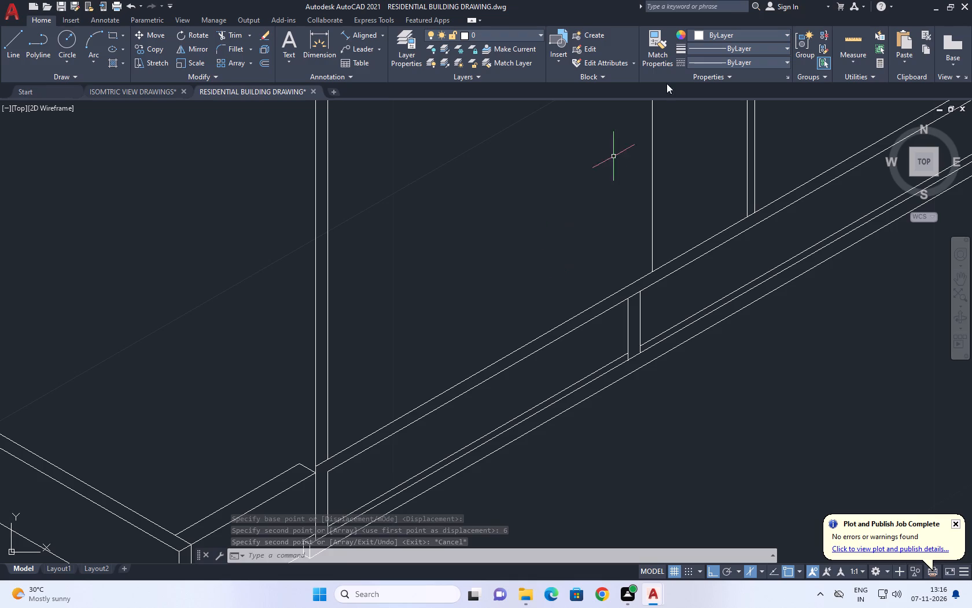
# Copy the new middle upright 0.113 m along the base band to make it a double line.
pyautogui.moveTo(673, 218); pyautogui.dragTo(537, 373, button='middle')
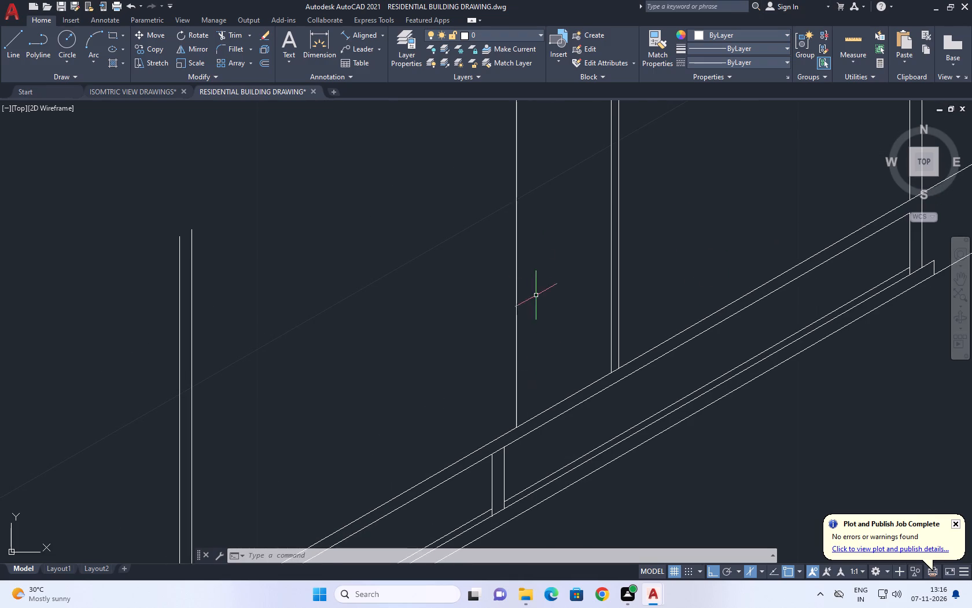
pyautogui.moveTo(529, 262); pyautogui.dragTo(522, 269)
pyautogui.click(495, 277)
pyautogui.click(156, 52)
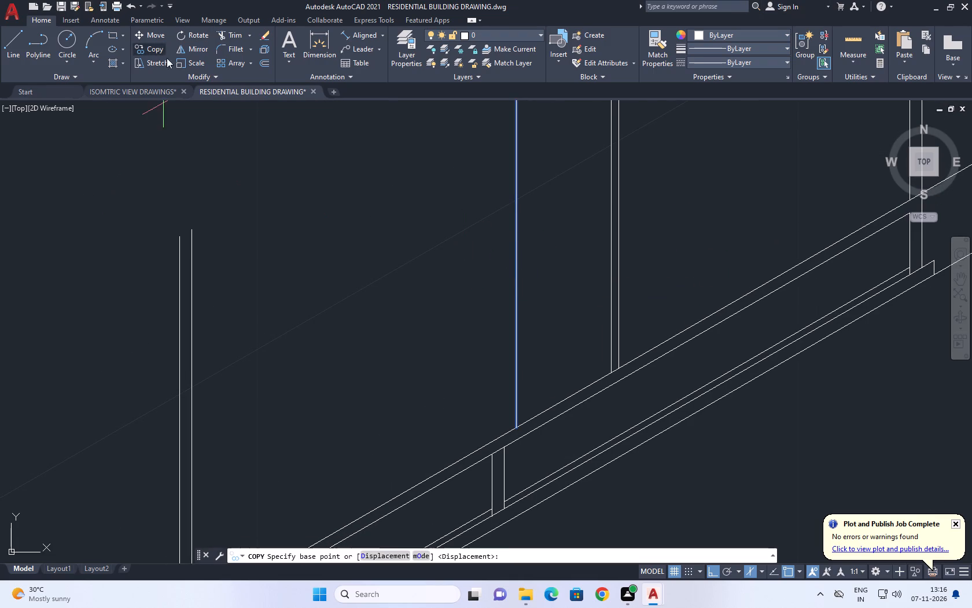
pyautogui.click(526, 394)
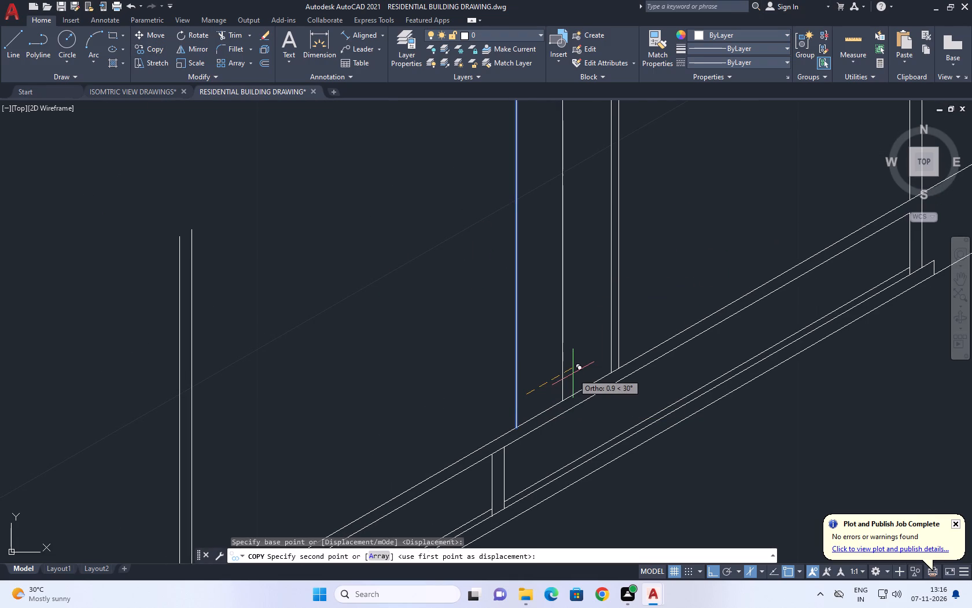
pyautogui.press('9')
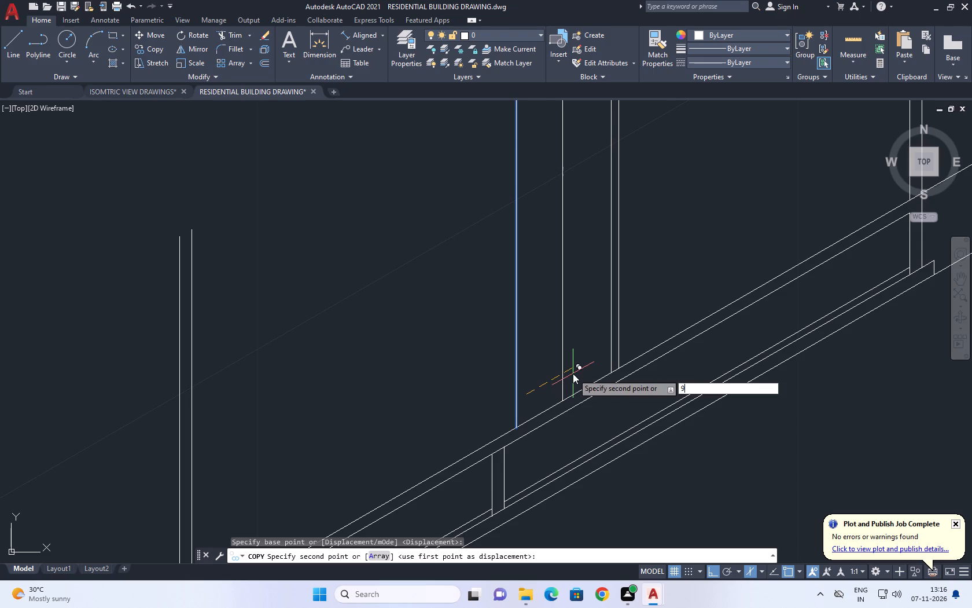
pyautogui.press('BackSpace')
pyautogui.write('0.226')
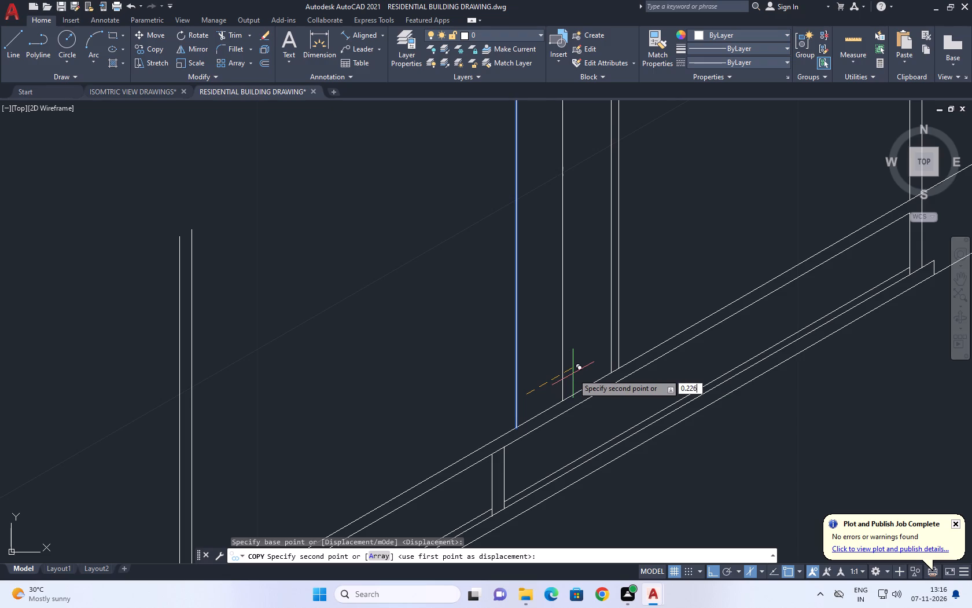
pyautogui.press('BackSpace')
pyautogui.press('BackSpace')
pyautogui.press('BackSpace')
pyautogui.write('1134')
pyautogui.press('BackSpace')
pyautogui.press('BackSpace')
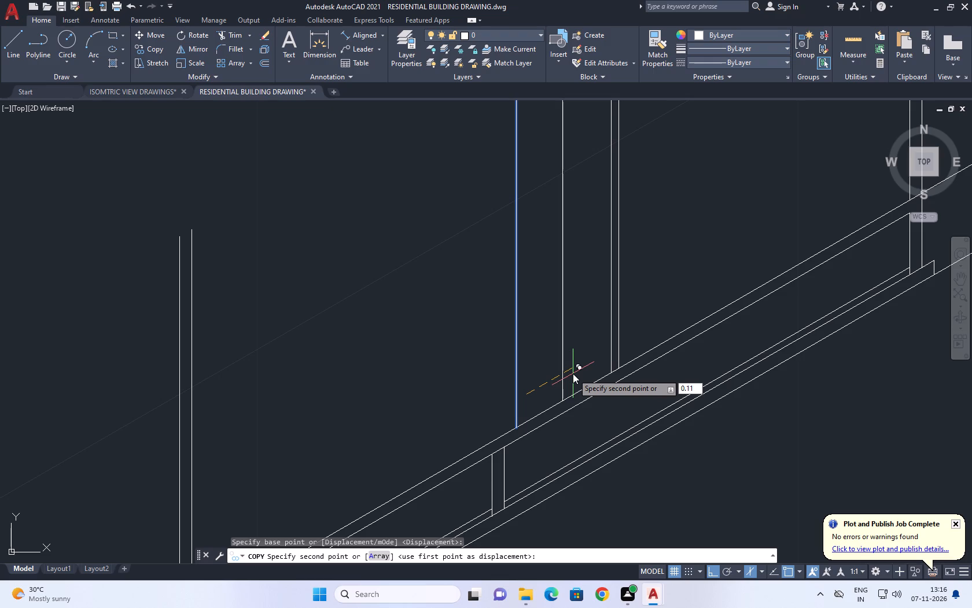
pyautogui.press('3')
pyautogui.press('Return')
pyautogui.rightClick(572, 353)
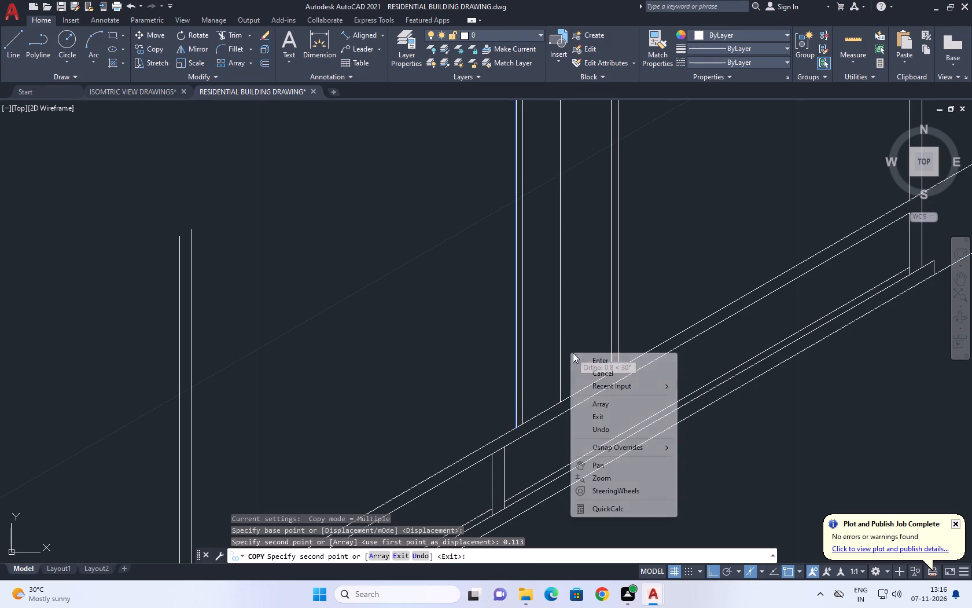
pyautogui.click(592, 368)
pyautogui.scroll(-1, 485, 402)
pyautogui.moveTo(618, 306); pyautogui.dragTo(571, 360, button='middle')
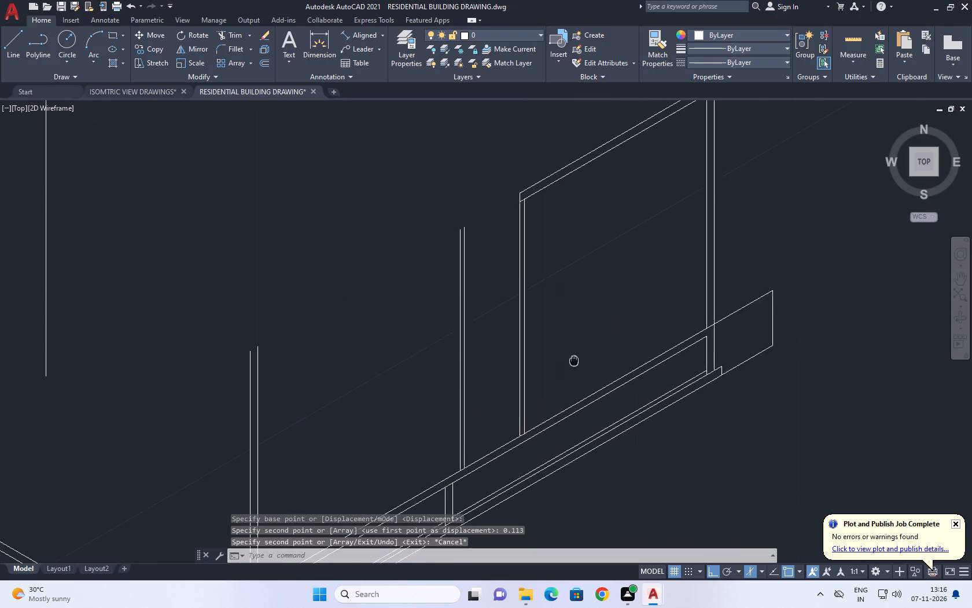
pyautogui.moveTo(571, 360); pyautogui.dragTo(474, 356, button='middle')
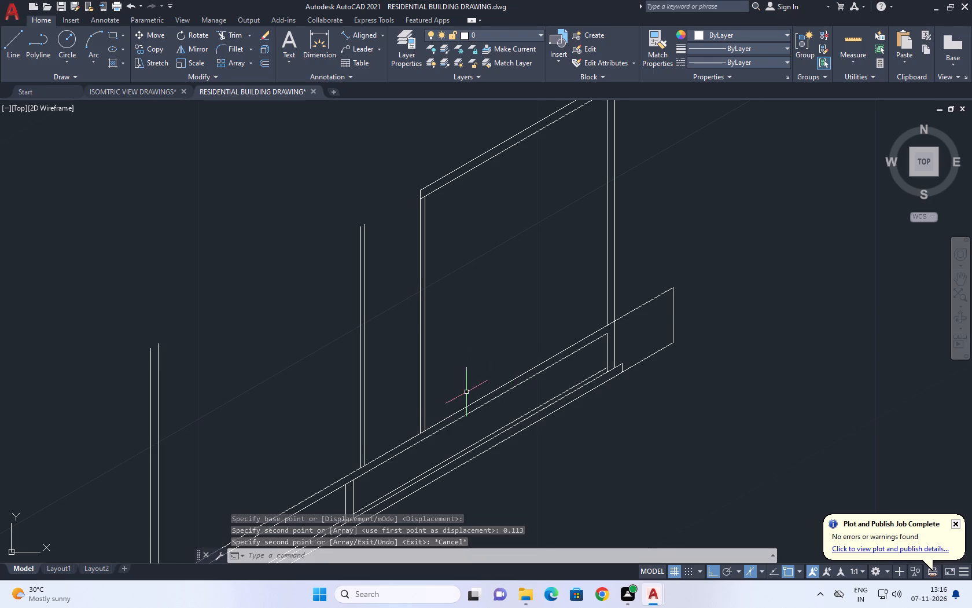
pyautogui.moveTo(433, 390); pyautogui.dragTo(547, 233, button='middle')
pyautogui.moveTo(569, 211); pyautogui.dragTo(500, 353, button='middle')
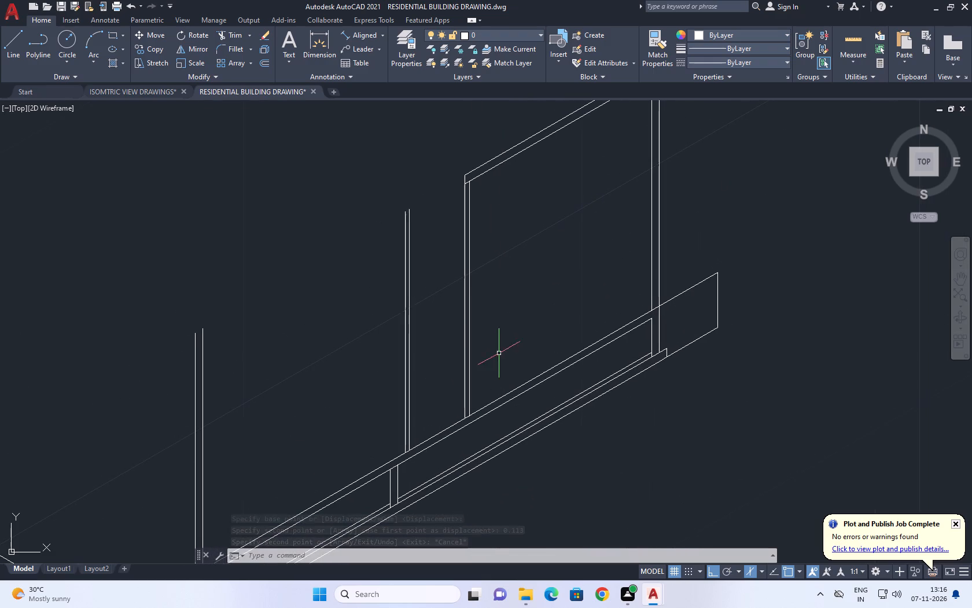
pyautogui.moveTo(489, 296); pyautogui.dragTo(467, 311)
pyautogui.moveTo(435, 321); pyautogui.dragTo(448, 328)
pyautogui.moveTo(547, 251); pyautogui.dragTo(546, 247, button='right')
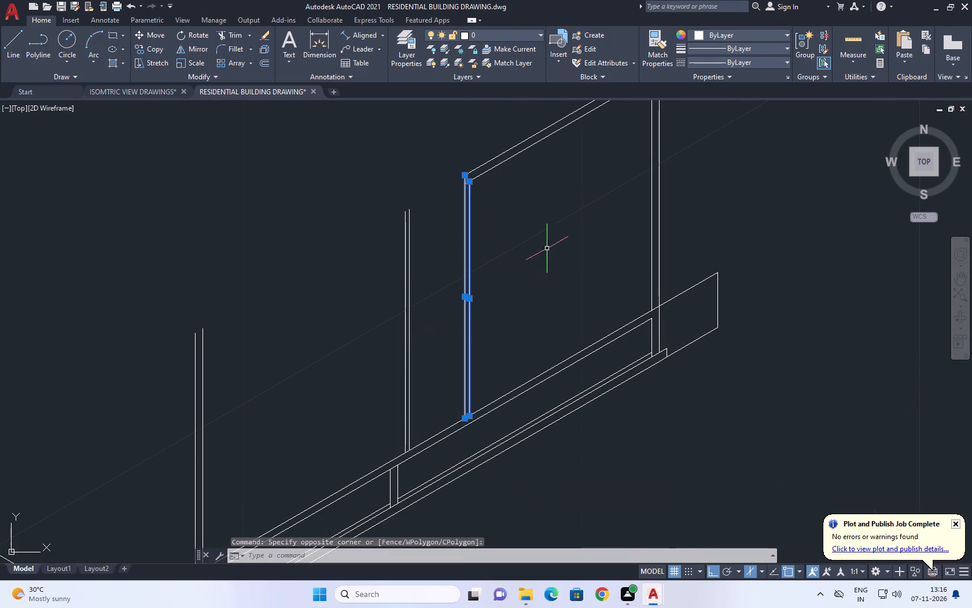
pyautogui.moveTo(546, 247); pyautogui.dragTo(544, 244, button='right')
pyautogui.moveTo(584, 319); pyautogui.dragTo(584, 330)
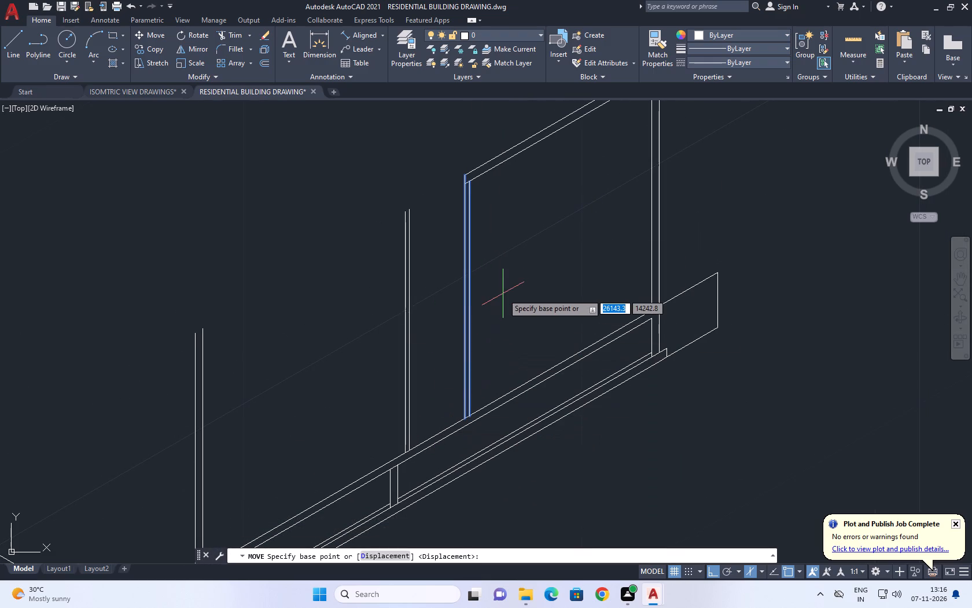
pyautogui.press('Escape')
# Erase the two lines of the framed outline's near upright above the base band.
pyautogui.moveTo(480, 256); pyautogui.dragTo(468, 278)
pyautogui.moveTo(461, 285); pyautogui.dragTo(447, 312)
pyautogui.rightClick(521, 240)
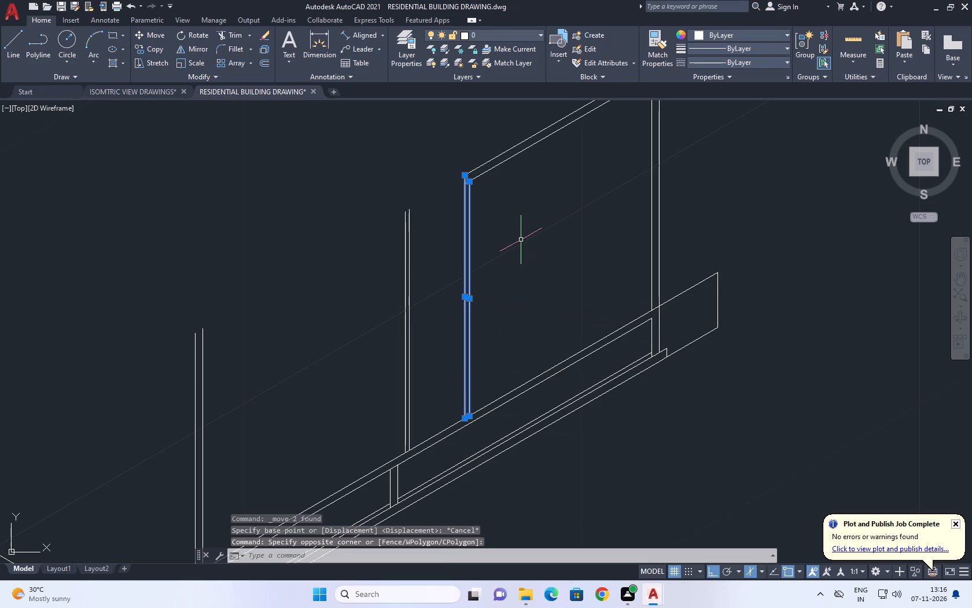
pyautogui.click(559, 317)
# Copy the middle upright's inner line 2 m along the base band toward the framed outline.
pyautogui.scroll(2, 405, 417)
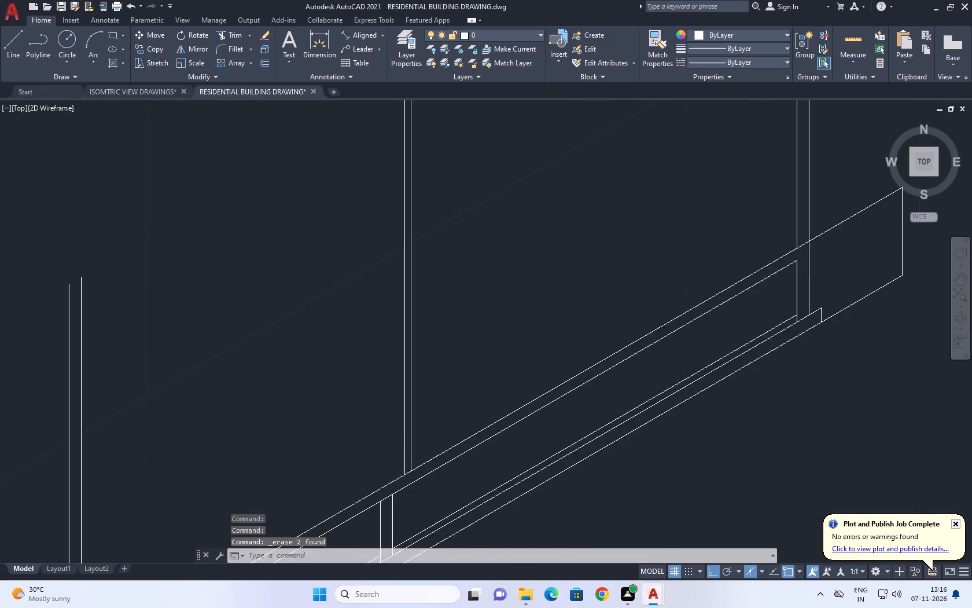
pyautogui.click(415, 405)
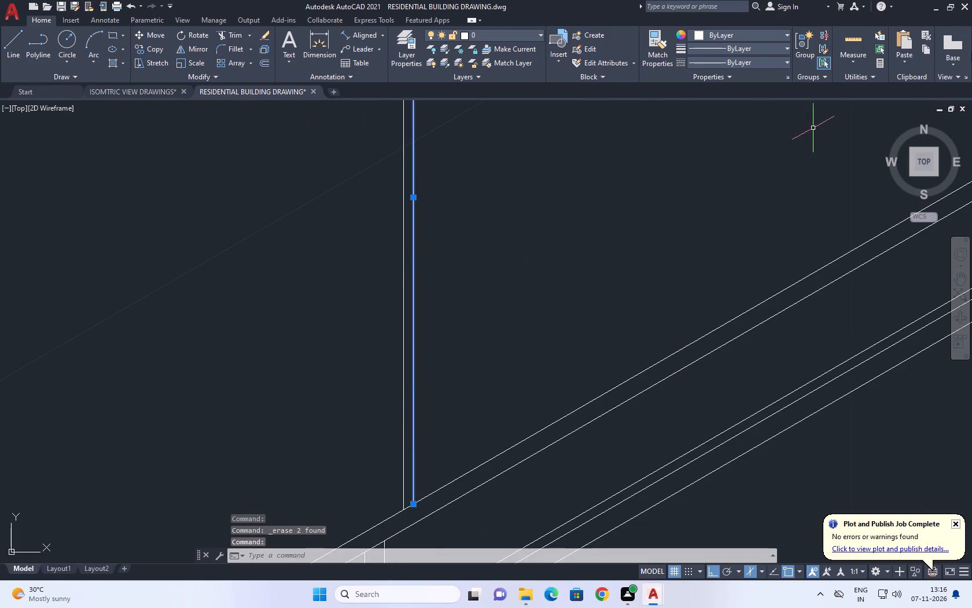
pyautogui.click(157, 51)
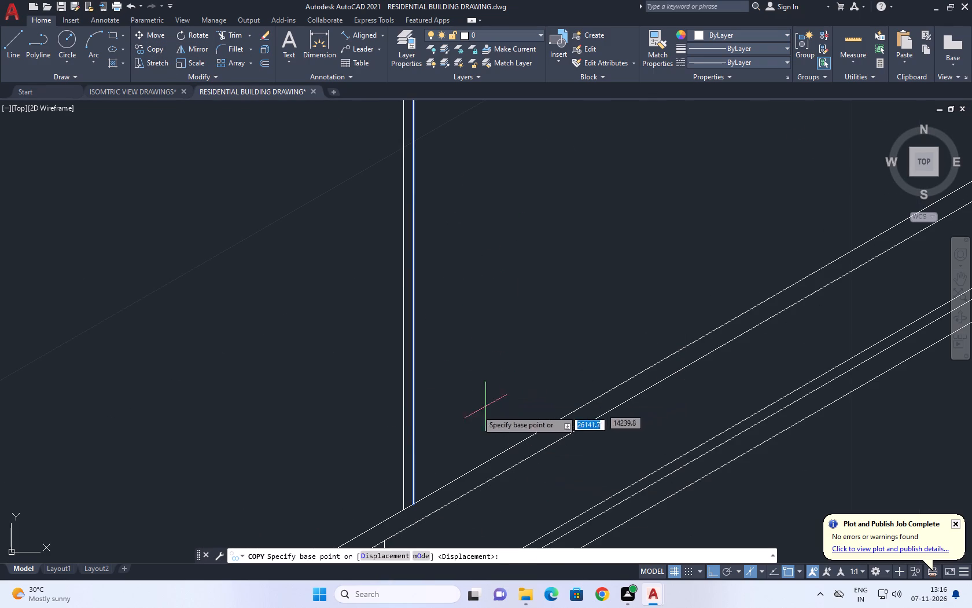
pyautogui.moveTo(427, 431); pyautogui.dragTo(444, 433)
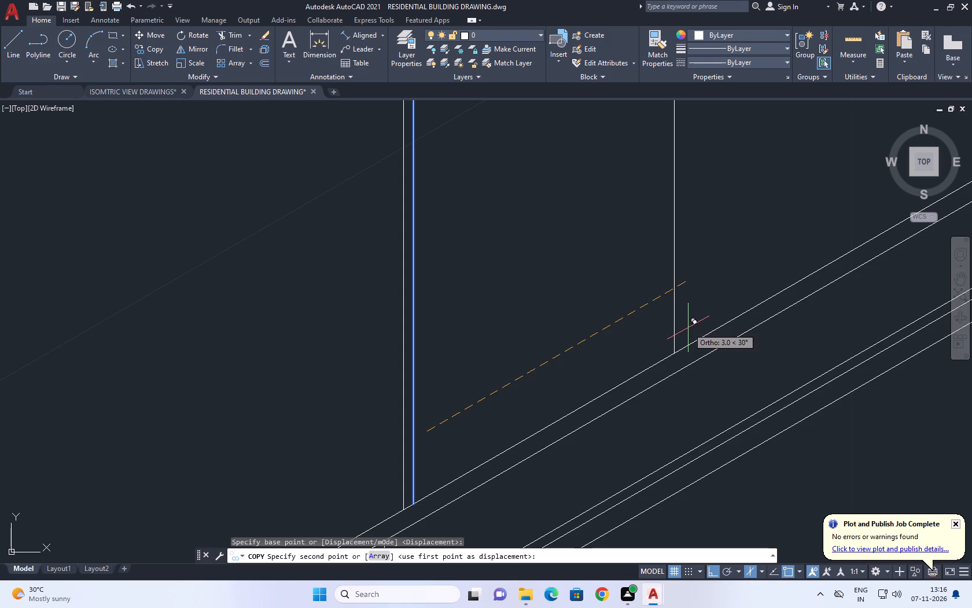
pyautogui.press('2')
pyautogui.press('Return')
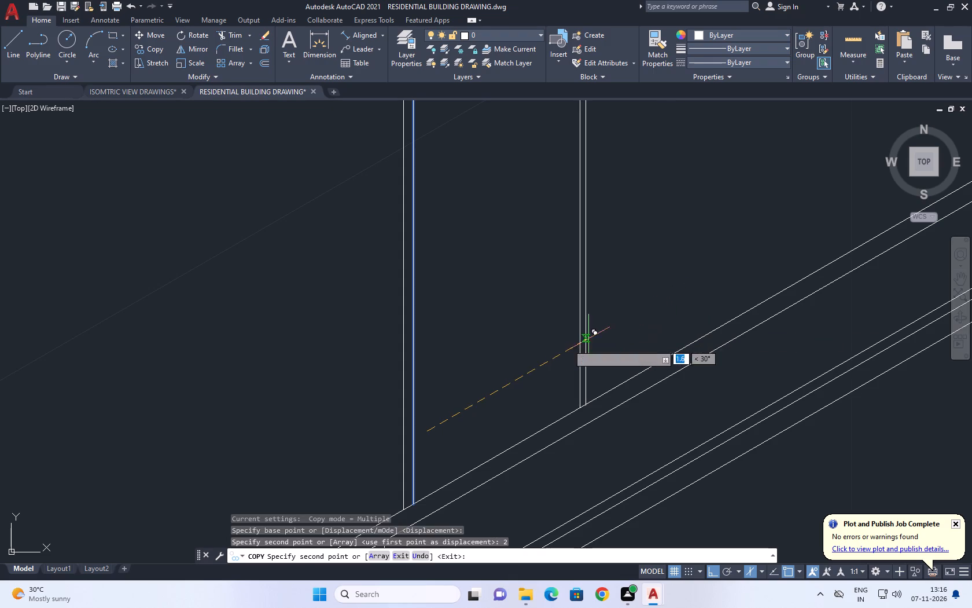
pyautogui.rightClick(529, 313)
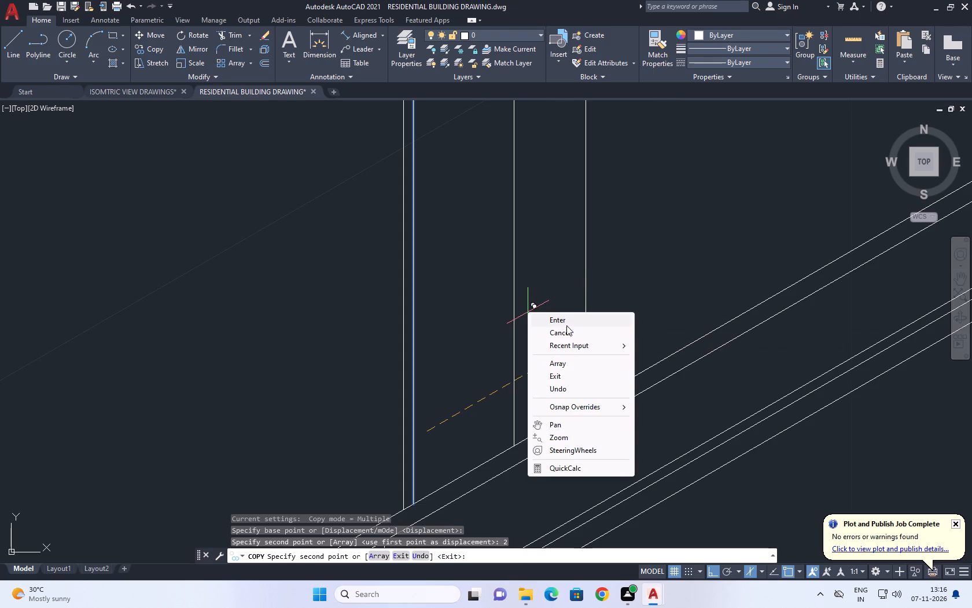
pyautogui.click(567, 325)
# Copy the new upright line 0.1334 m along the base band to make it a double line.
pyautogui.moveTo(647, 295); pyautogui.dragTo(628, 299)
pyautogui.click(536, 315)
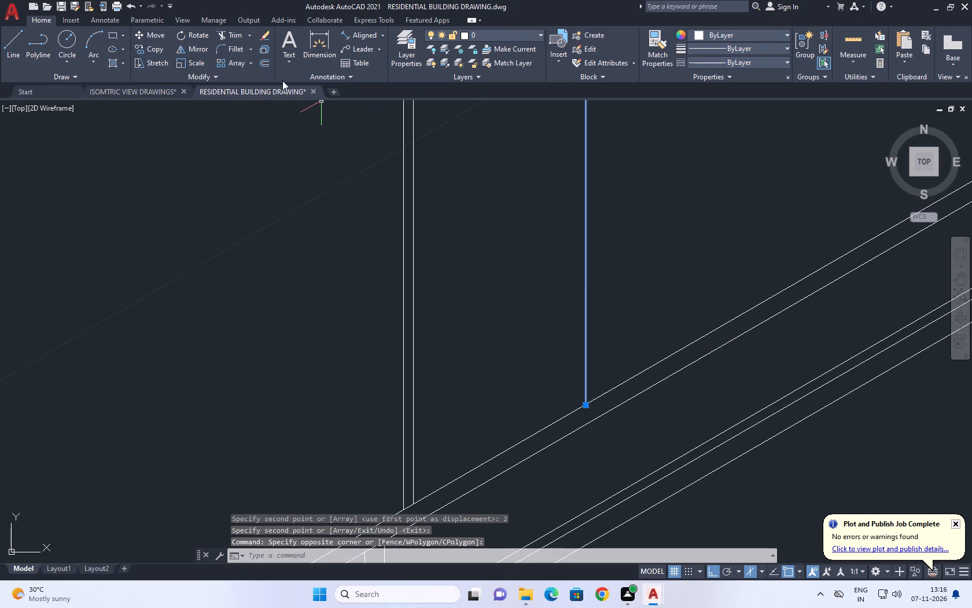
pyautogui.click(156, 50)
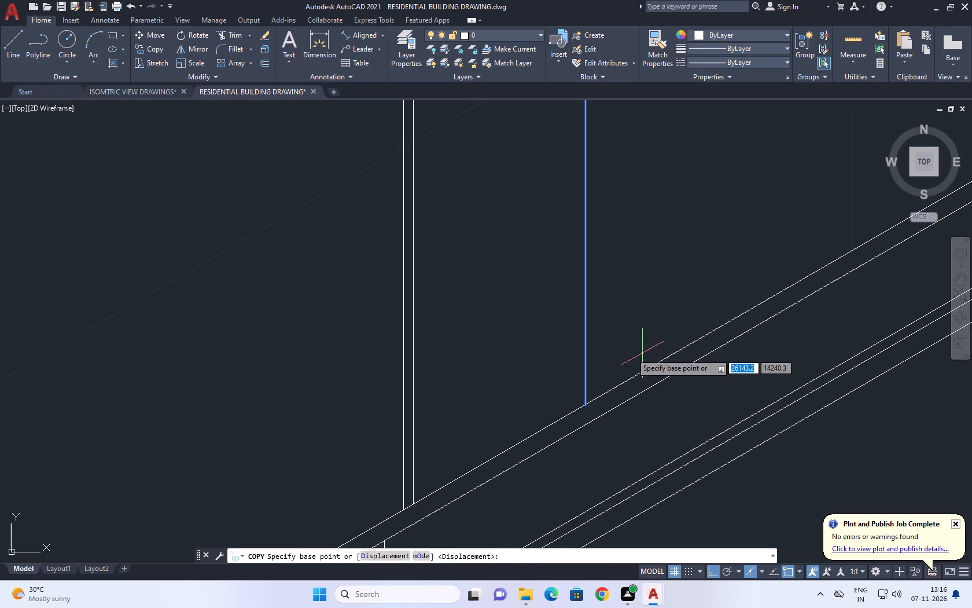
pyautogui.click(609, 354)
pyautogui.write('1134')
pyautogui.press('BackSpace')
pyautogui.press('BackSpace')
pyautogui.press('BackSpace')
pyautogui.press('BackSpace')
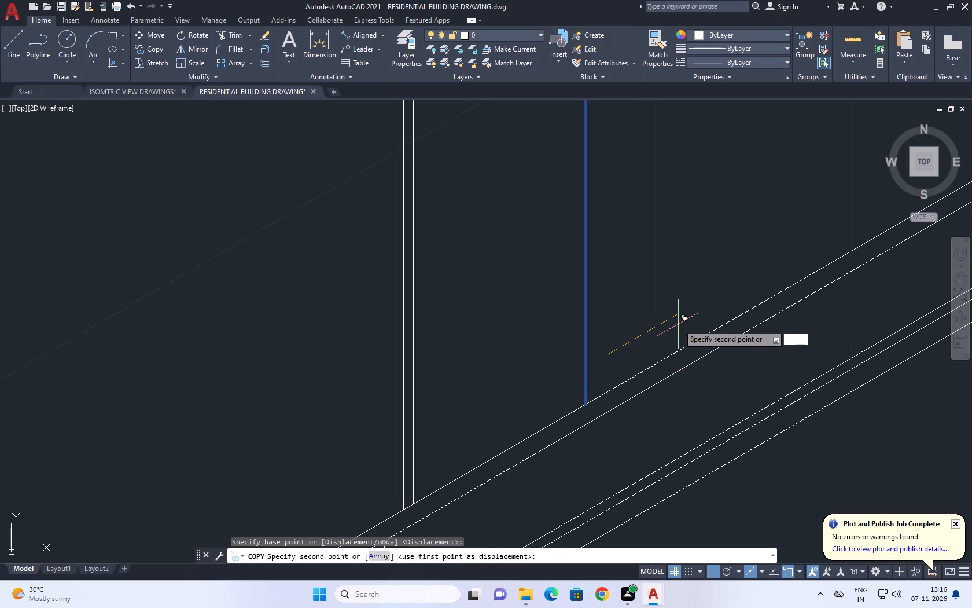
pyautogui.write('0.132')
pyautogui.press('BackSpace')
pyautogui.write('34')
pyautogui.press('Return')
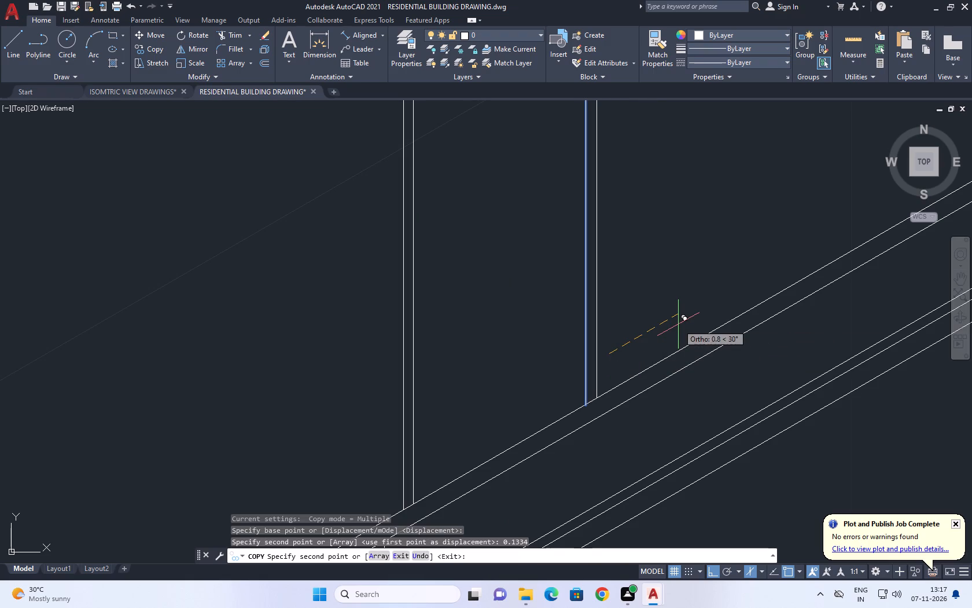
pyautogui.rightClick(661, 288)
pyautogui.click(706, 305)
# Copy the new double upright's inner line 5.5 m along the base band toward its far end.
pyautogui.scroll(-1, 531, 323)
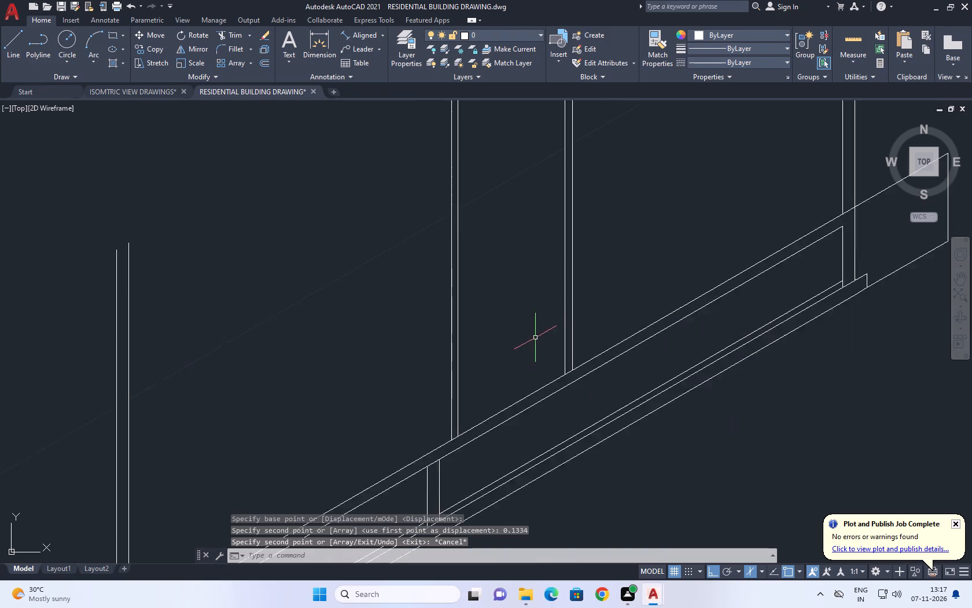
pyautogui.scroll(-1, 535, 338)
pyautogui.moveTo(550, 247); pyautogui.dragTo(538, 327, button='middle')
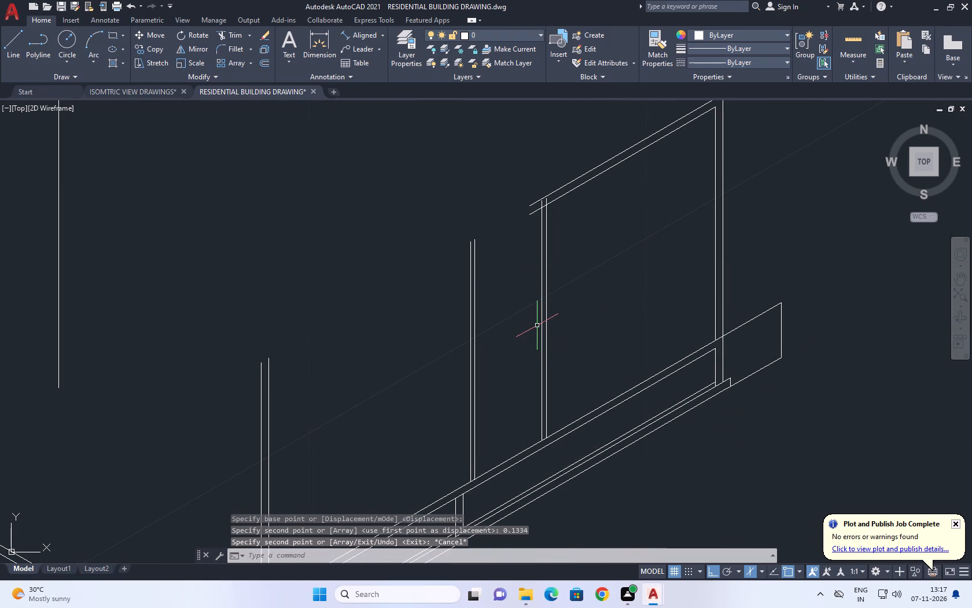
pyautogui.scroll(1, 541, 324)
pyautogui.click(548, 317)
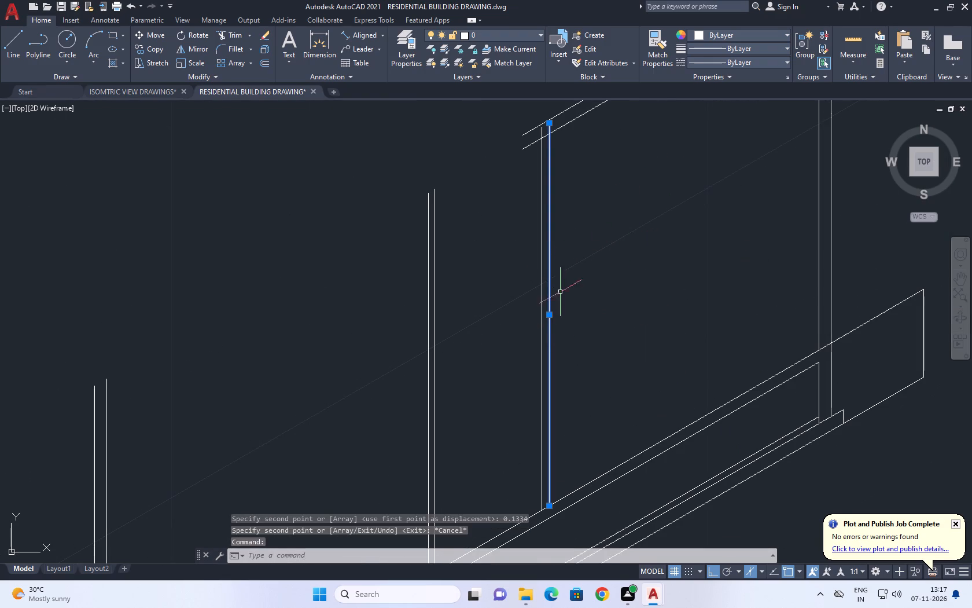
pyautogui.click(154, 51)
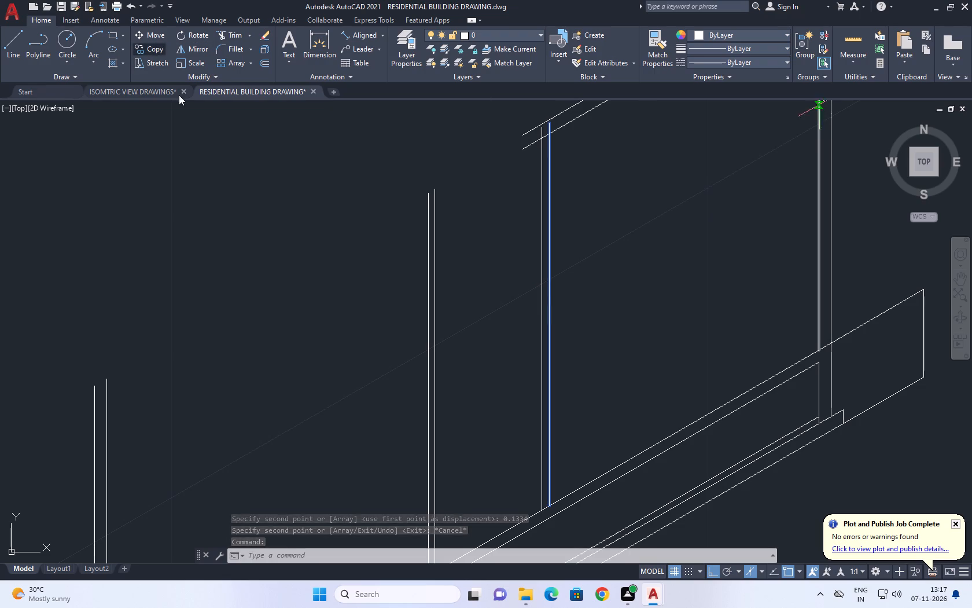
pyautogui.click(561, 369)
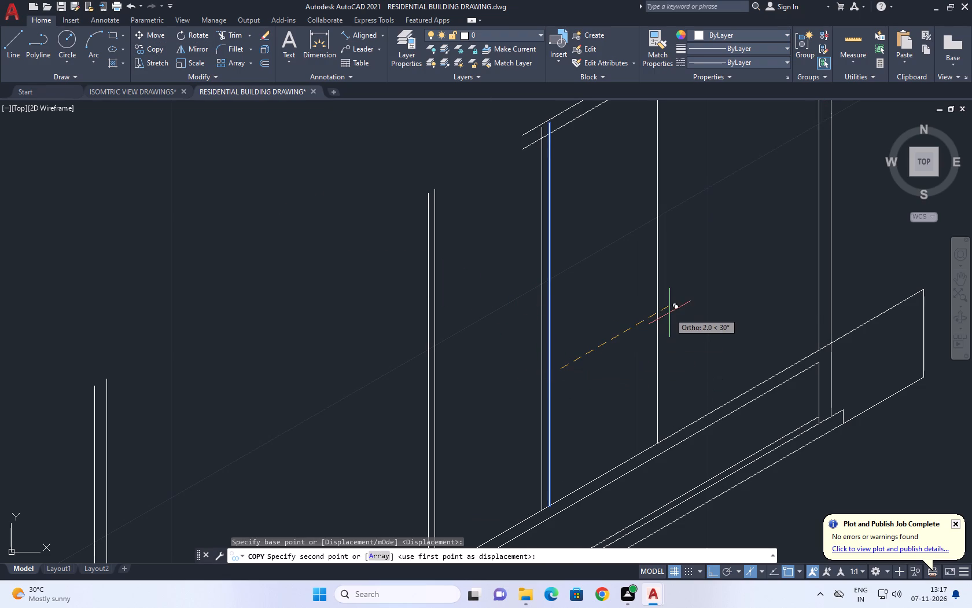
pyautogui.write('5.5')
pyautogui.press('Return')
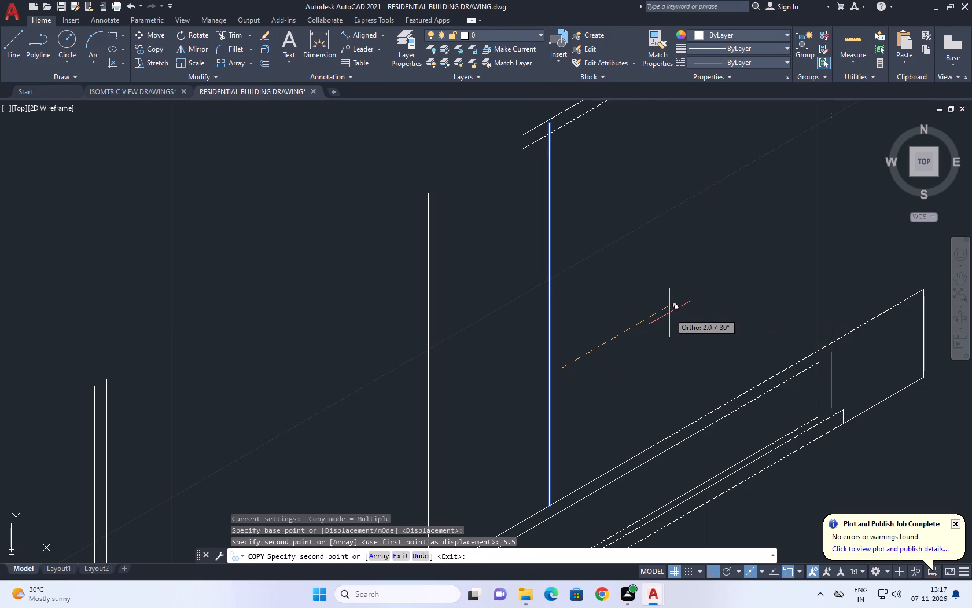
pyautogui.moveTo(705, 278); pyautogui.dragTo(328, 435, button='middle')
pyautogui.rightClick(512, 292)
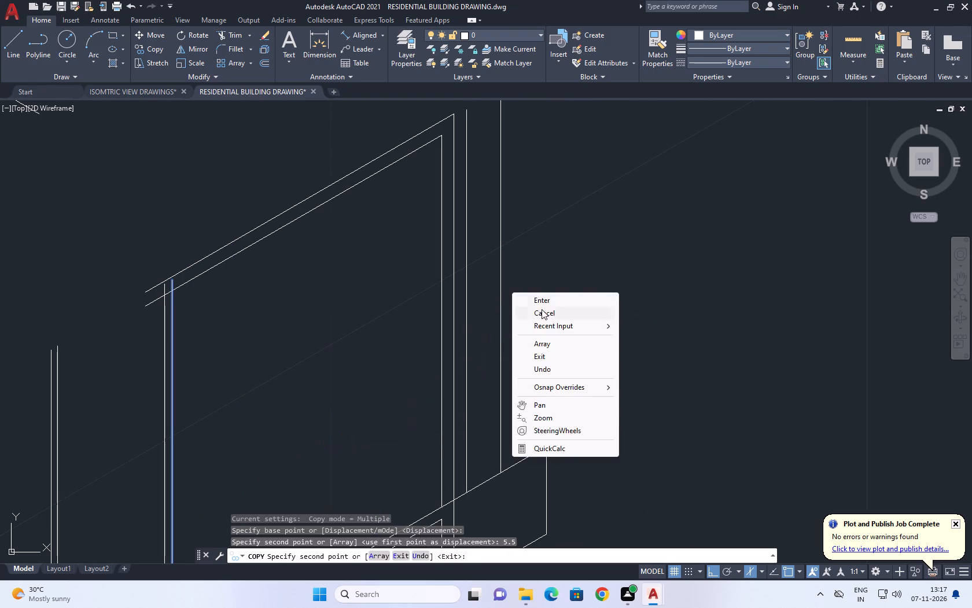
pyautogui.click(544, 312)
# Erase the two old lines of the frame's far upright, keeping the newly copied line.
pyautogui.moveTo(420, 372); pyautogui.dragTo(492, 258, button='middle')
pyautogui.scroll(1, 514, 285)
pyautogui.click(540, 269)
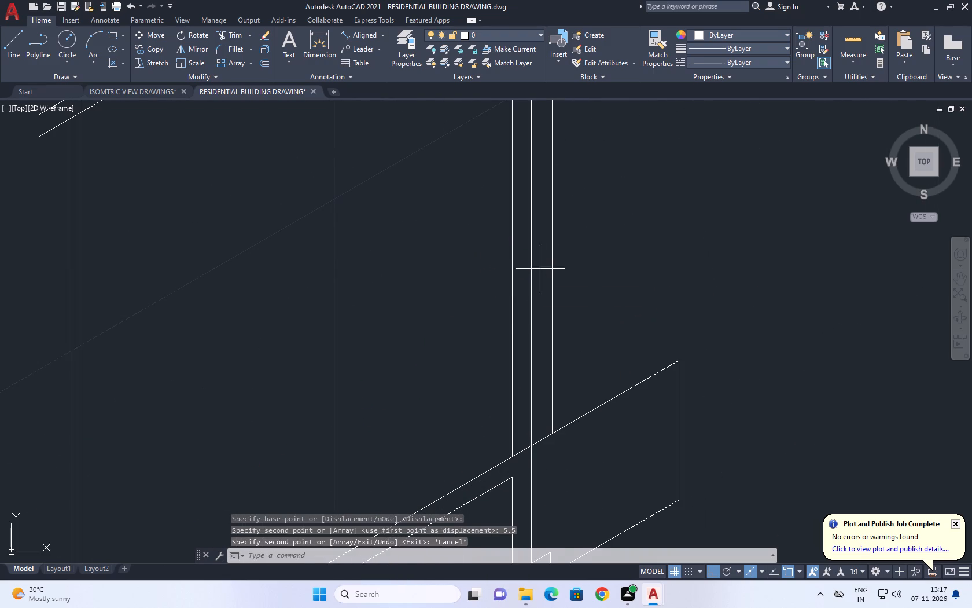
pyautogui.moveTo(483, 304); pyautogui.dragTo(445, 320)
pyautogui.moveTo(660, 241); pyautogui.dragTo(649, 230, button='right')
pyautogui.click(686, 307)
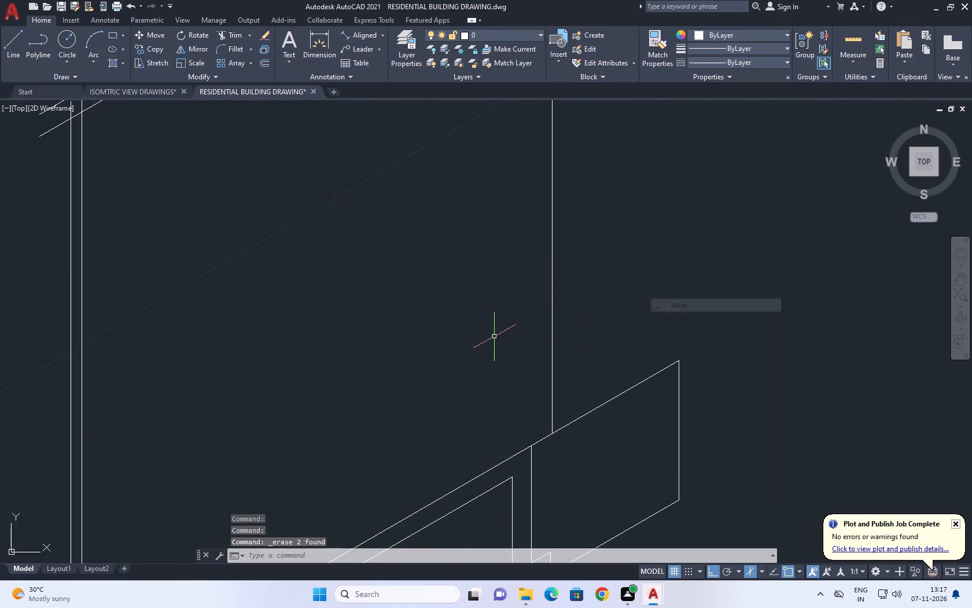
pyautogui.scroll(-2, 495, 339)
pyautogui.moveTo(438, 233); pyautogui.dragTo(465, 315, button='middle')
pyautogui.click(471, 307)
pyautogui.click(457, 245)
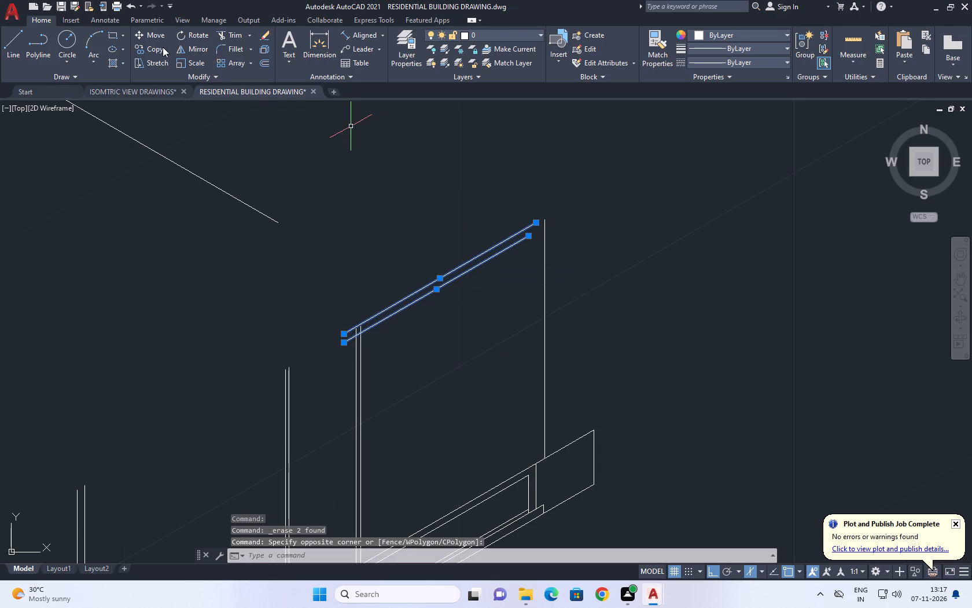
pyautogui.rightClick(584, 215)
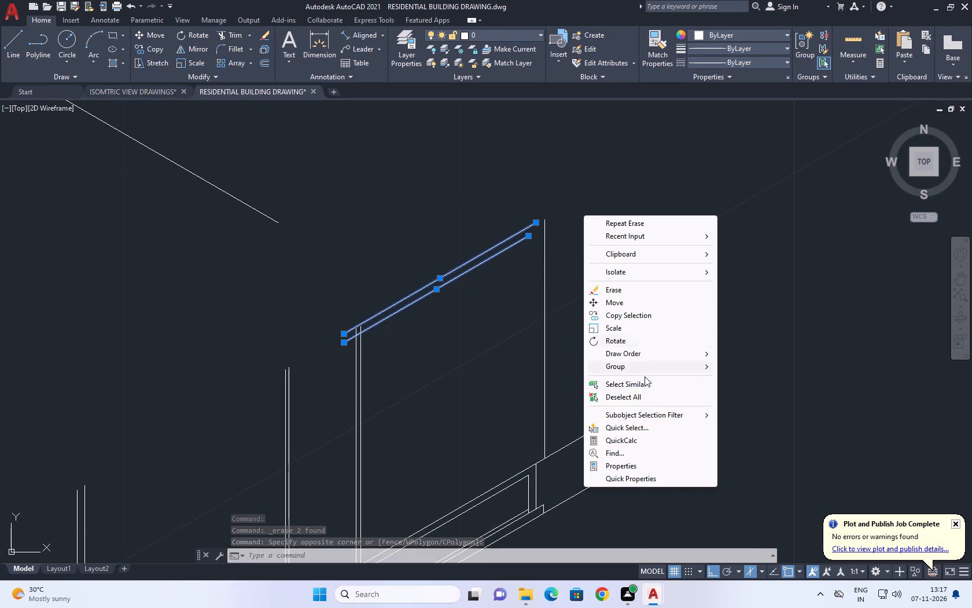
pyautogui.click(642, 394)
# Copy the new far upright line 0.226 m along the base band to give it a second line.
pyautogui.moveTo(576, 329); pyautogui.dragTo(567, 332)
pyautogui.moveTo(520, 353); pyautogui.dragTo(518, 362)
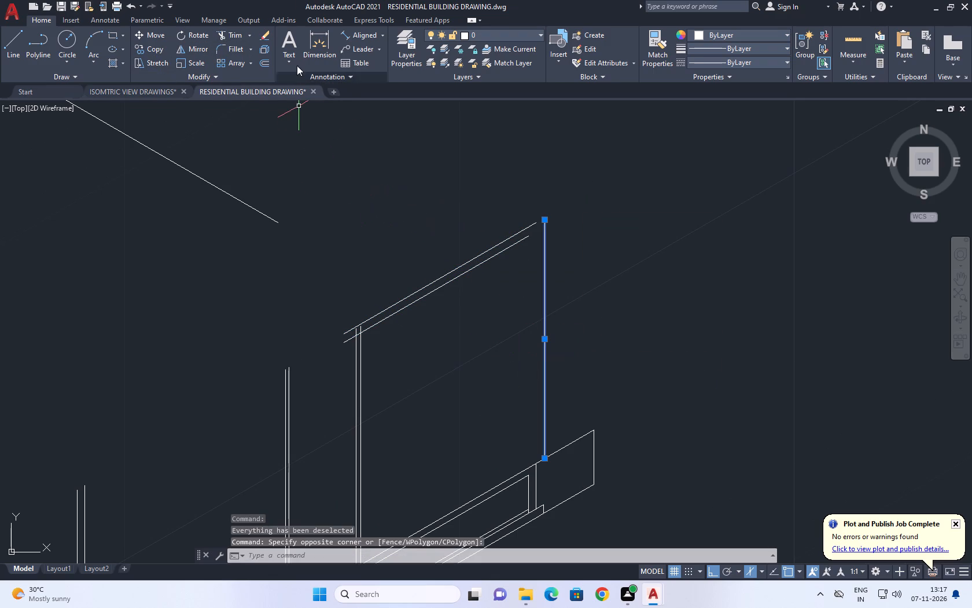
pyautogui.click(160, 53)
pyautogui.moveTo(578, 349); pyautogui.dragTo(569, 351)
pyautogui.write('0.')
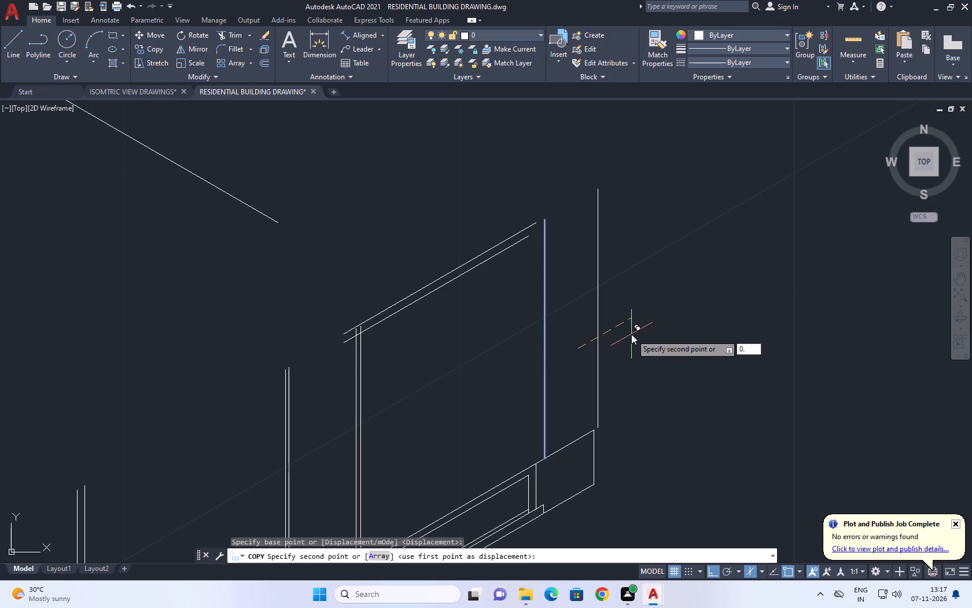
pyautogui.write('226')
pyautogui.press('Return')
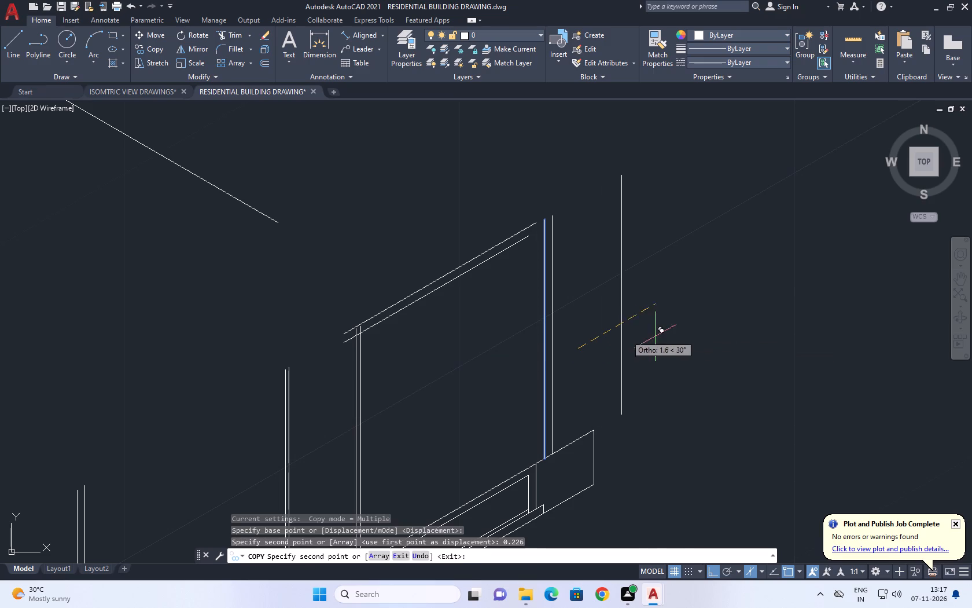
pyautogui.rightClick(615, 336)
pyautogui.click(650, 362)
pyautogui.middleClick(618, 326)
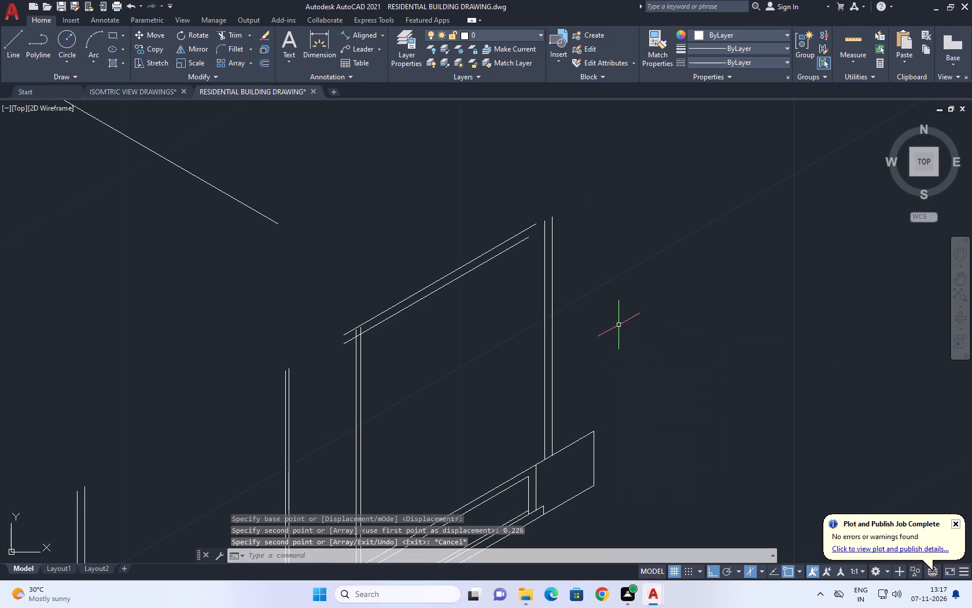
# Move the frame's two sloping top lines along their direction until the upper one ends at the far upright's outer line.
pyautogui.moveTo(537, 295); pyautogui.dragTo(530, 280)
pyautogui.click(497, 228)
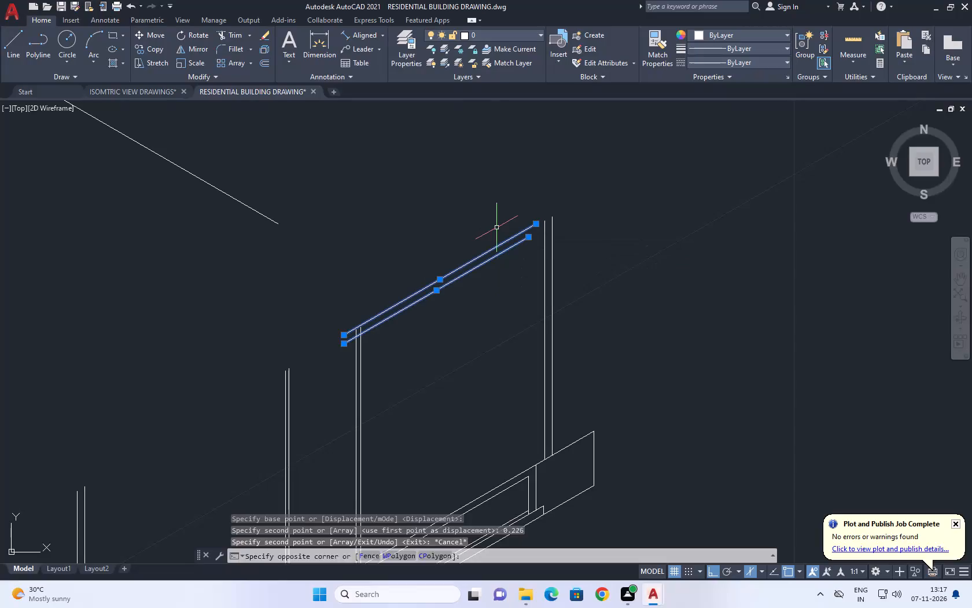
pyautogui.click(164, 38)
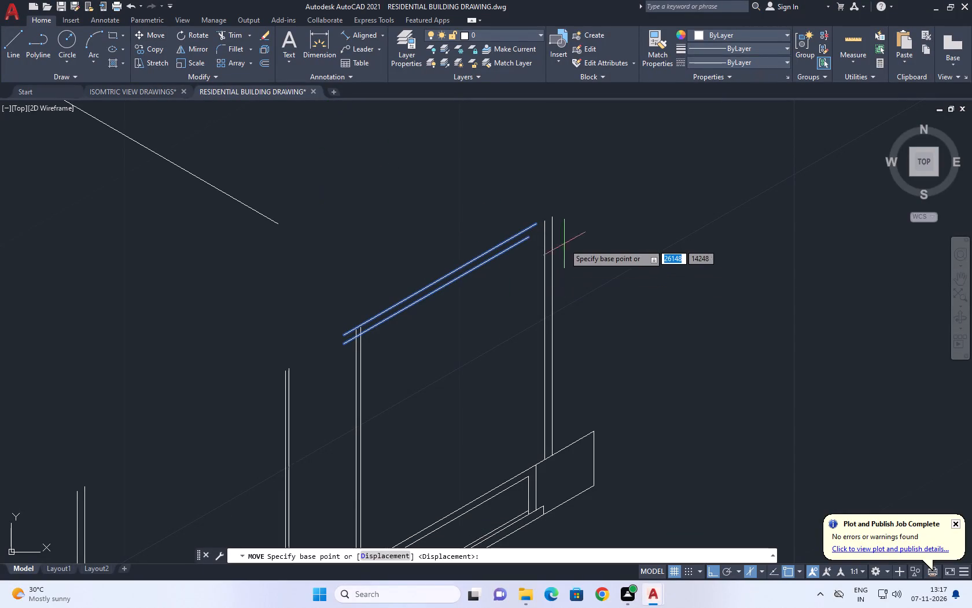
pyautogui.scroll(2, 547, 224)
pyautogui.click(518, 225)
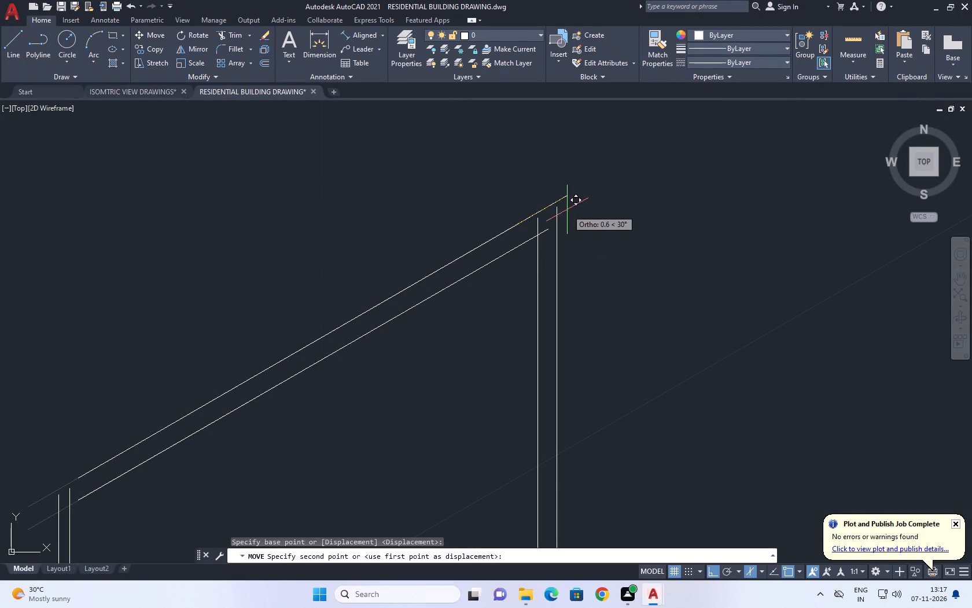
pyautogui.click(557, 211)
pyautogui.scroll(-1, 594, 202)
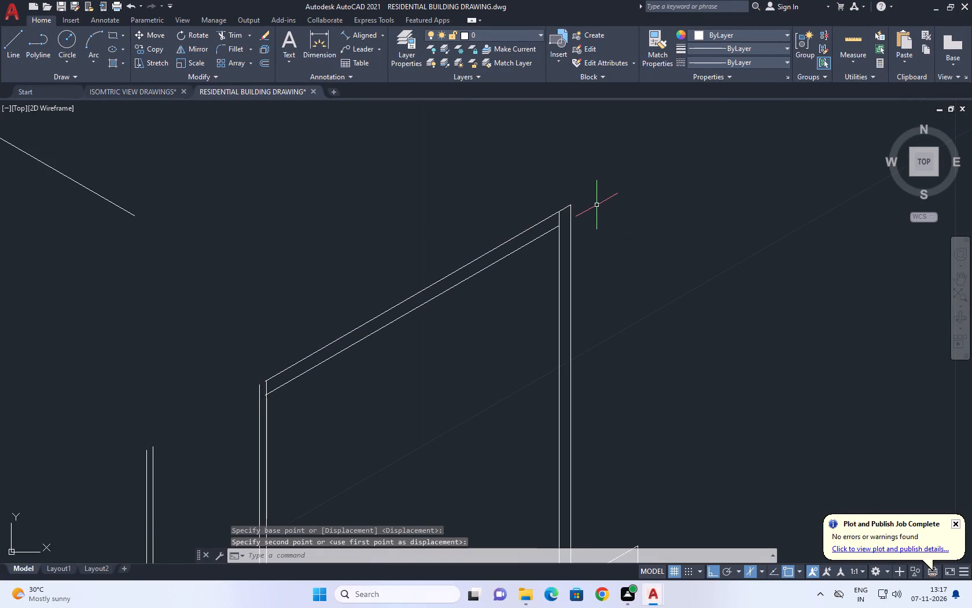
# Fillet the two top lines with the near upright's inner and outer lines into sharp corners.
pyautogui.moveTo(462, 192); pyautogui.dragTo(525, 168, button='middle')
pyautogui.scroll(-1, 462, 192)
pyautogui.click(238, 52)
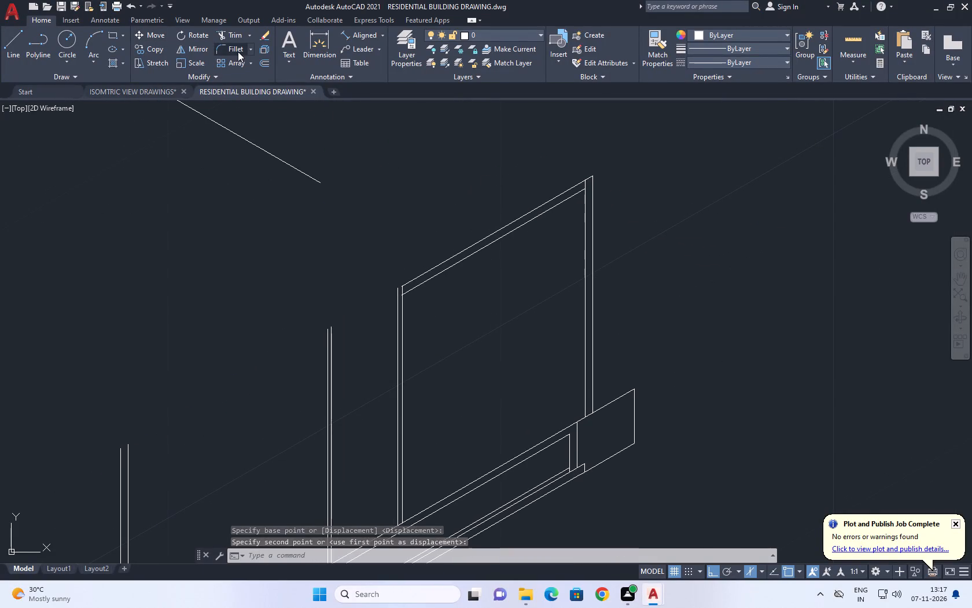
pyautogui.scroll(2, 402, 309)
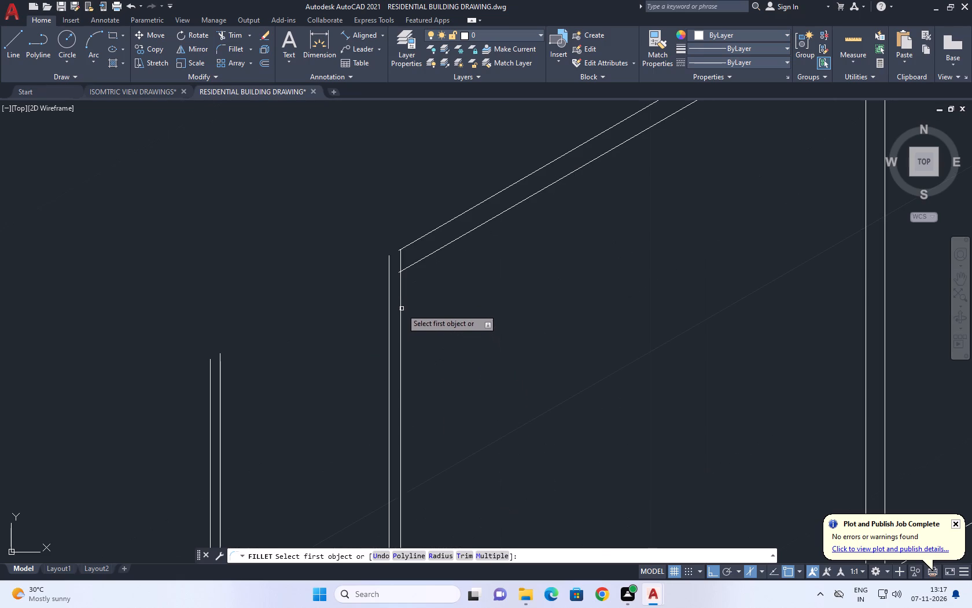
pyautogui.moveTo(402, 304); pyautogui.dragTo(403, 298)
pyautogui.click(406, 268)
pyautogui.rightClick(451, 328)
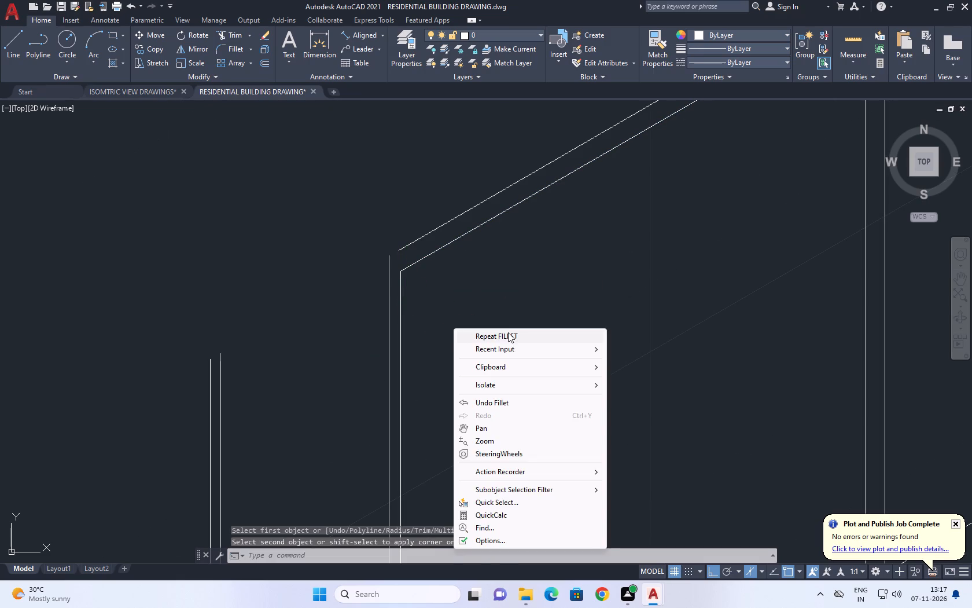
pyautogui.click(508, 332)
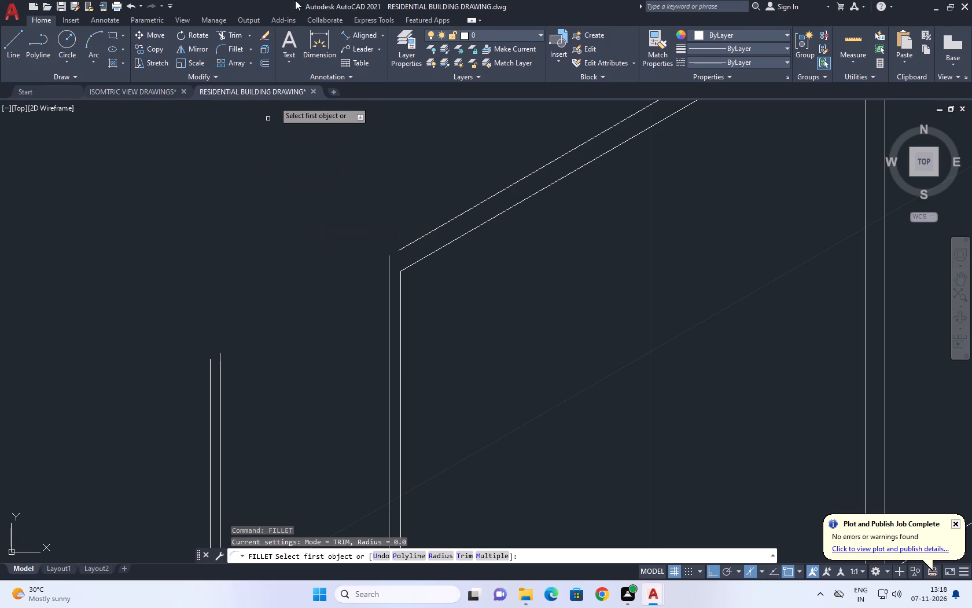
pyautogui.click(407, 245)
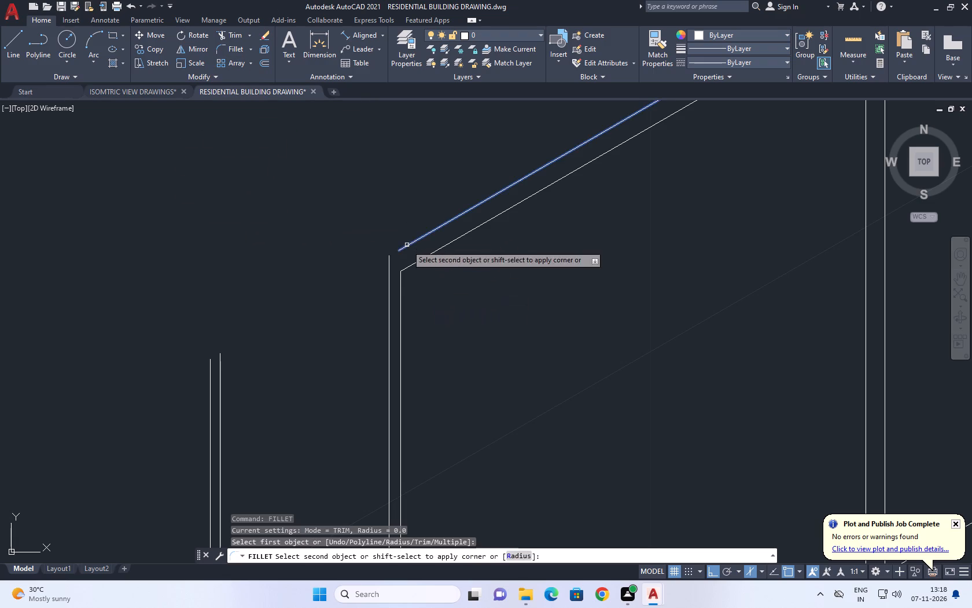
pyautogui.click(390, 267)
pyautogui.moveTo(426, 222); pyautogui.dragTo(369, 313, button='middle')
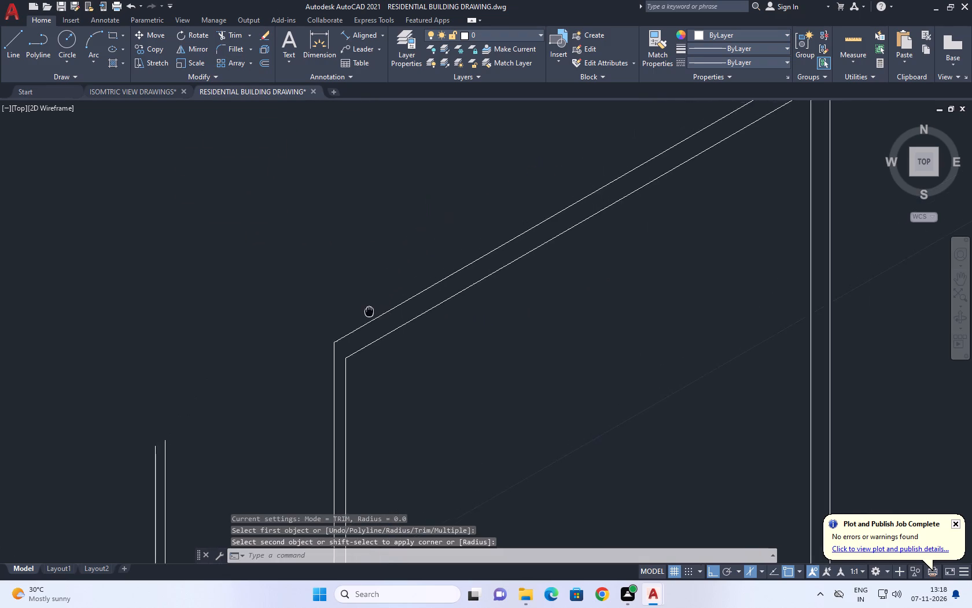
pyautogui.moveTo(369, 313); pyautogui.dragTo(310, 327, button='middle')
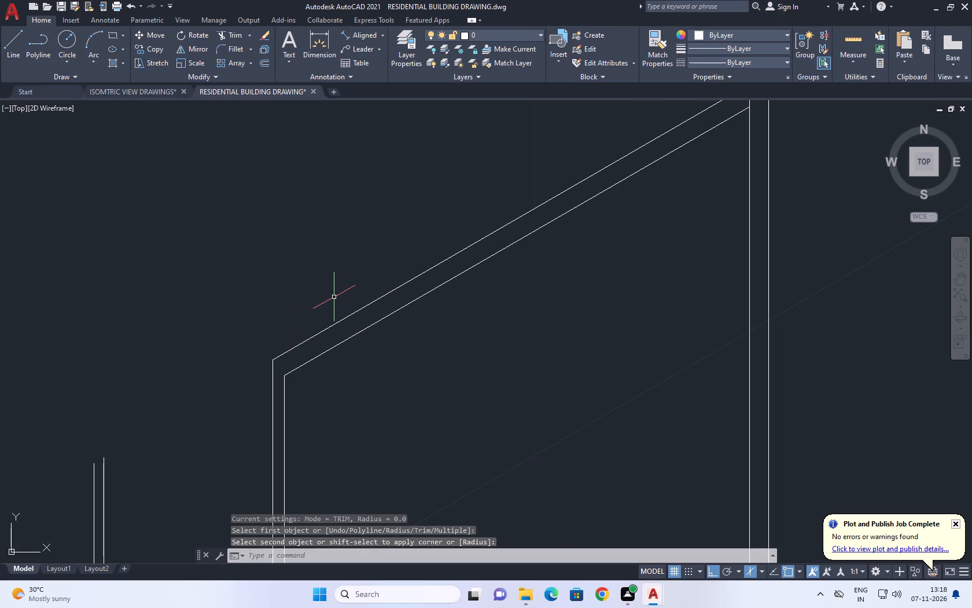
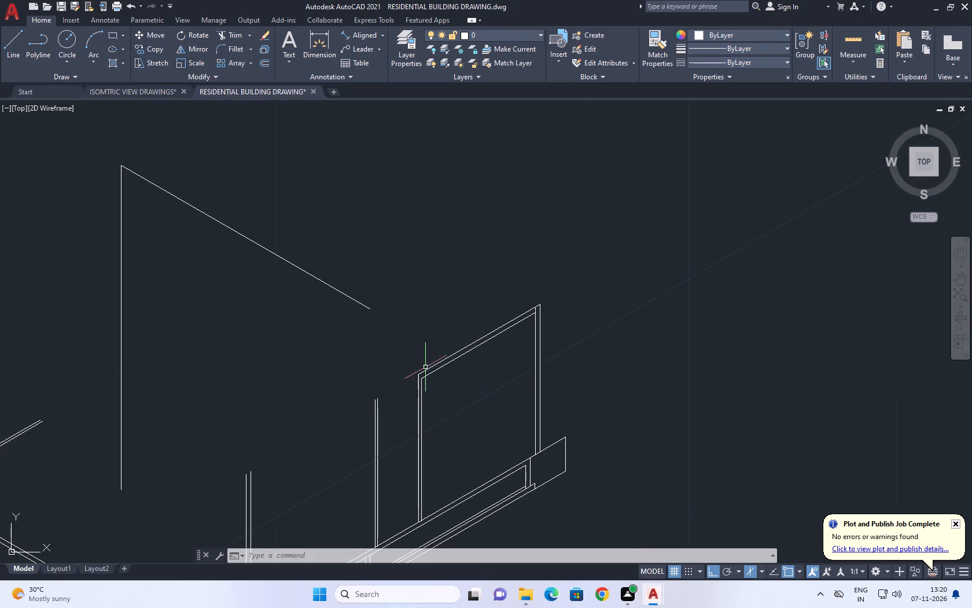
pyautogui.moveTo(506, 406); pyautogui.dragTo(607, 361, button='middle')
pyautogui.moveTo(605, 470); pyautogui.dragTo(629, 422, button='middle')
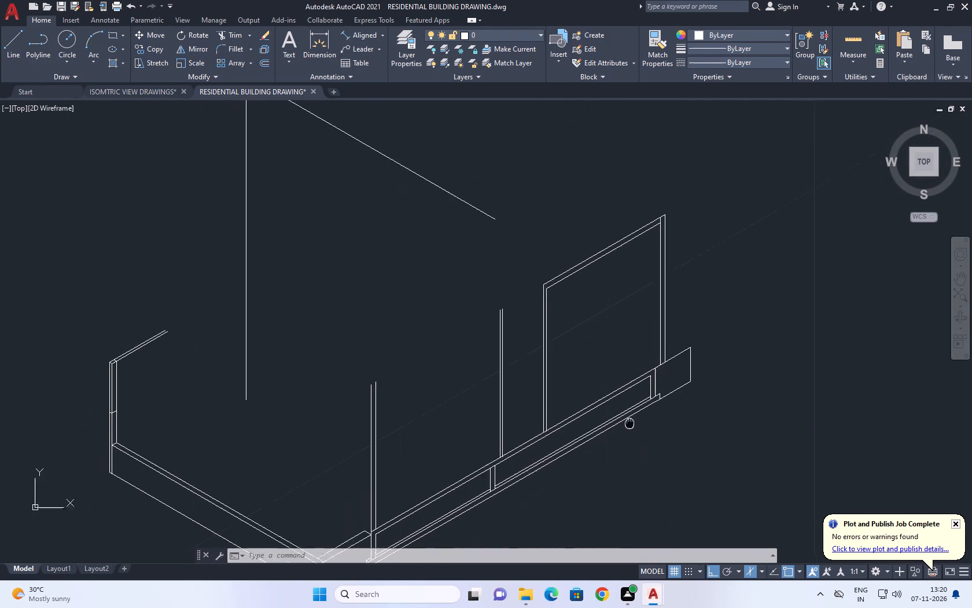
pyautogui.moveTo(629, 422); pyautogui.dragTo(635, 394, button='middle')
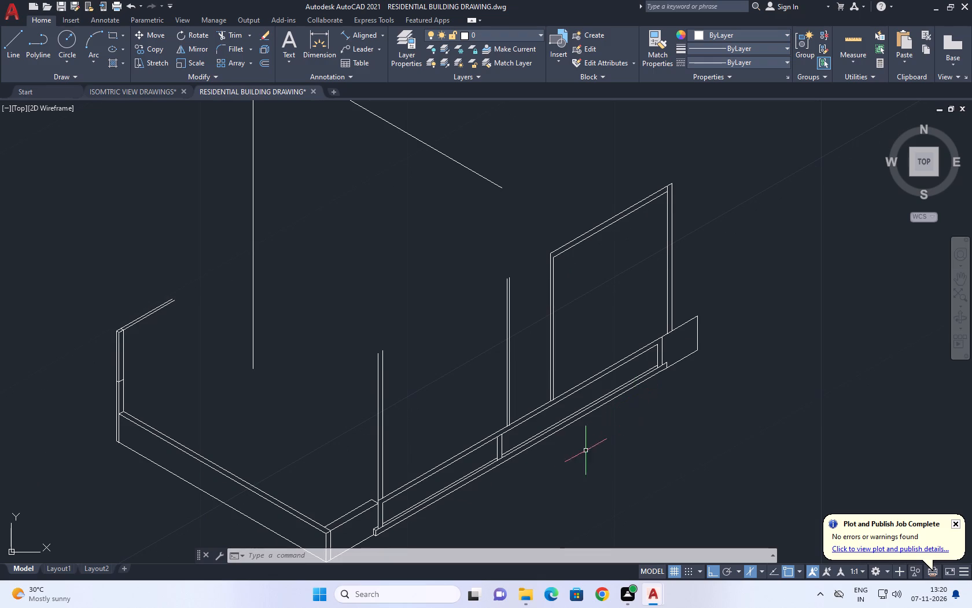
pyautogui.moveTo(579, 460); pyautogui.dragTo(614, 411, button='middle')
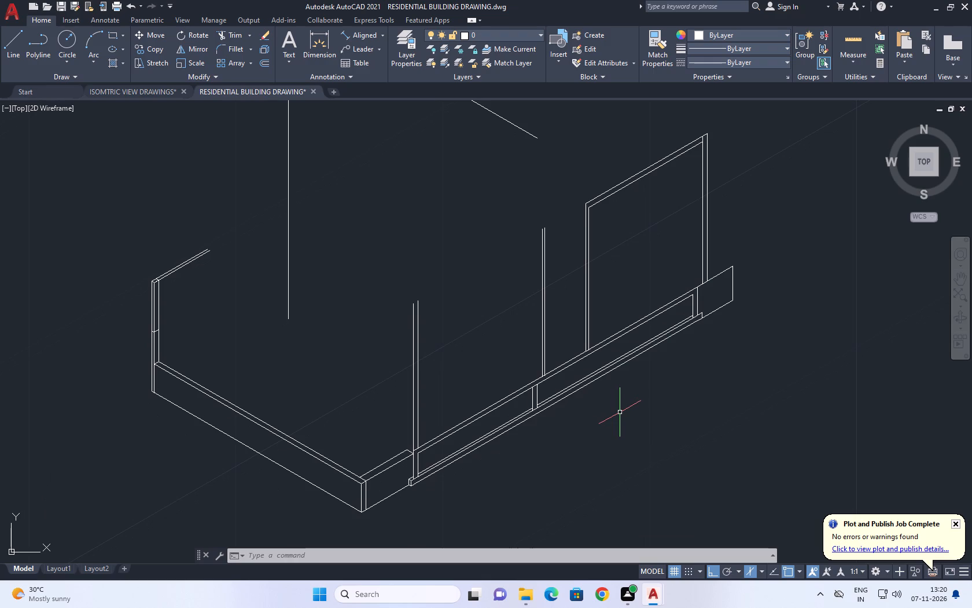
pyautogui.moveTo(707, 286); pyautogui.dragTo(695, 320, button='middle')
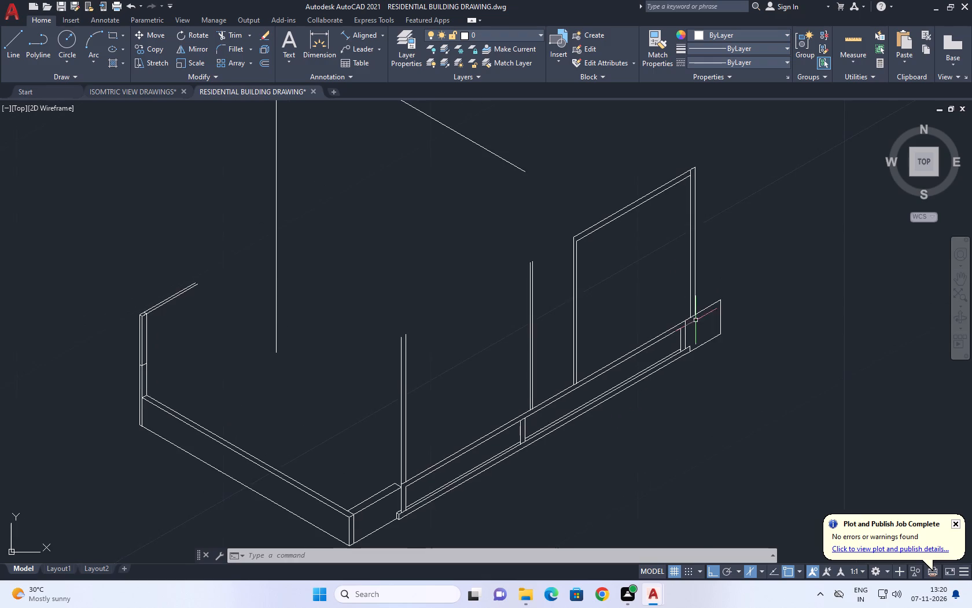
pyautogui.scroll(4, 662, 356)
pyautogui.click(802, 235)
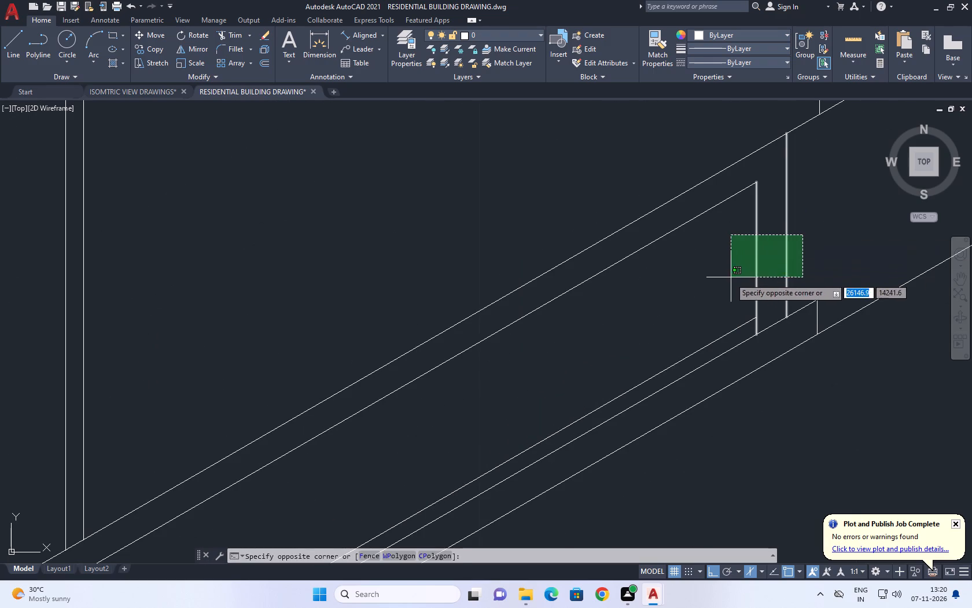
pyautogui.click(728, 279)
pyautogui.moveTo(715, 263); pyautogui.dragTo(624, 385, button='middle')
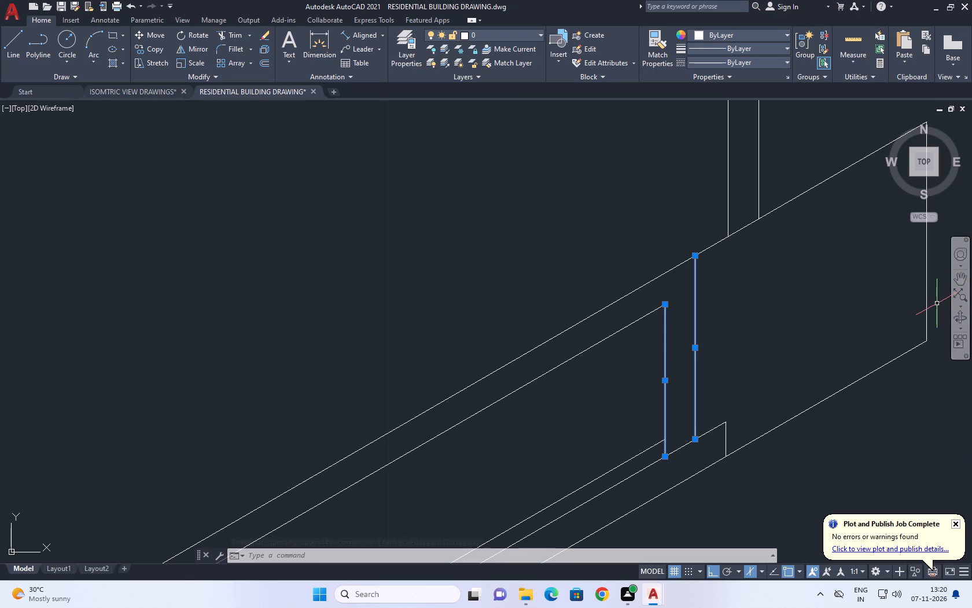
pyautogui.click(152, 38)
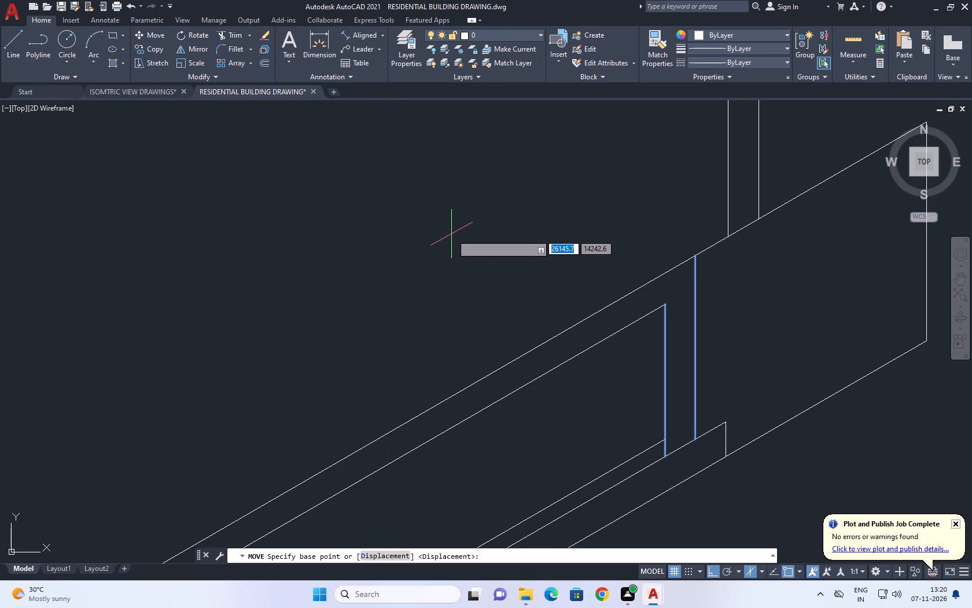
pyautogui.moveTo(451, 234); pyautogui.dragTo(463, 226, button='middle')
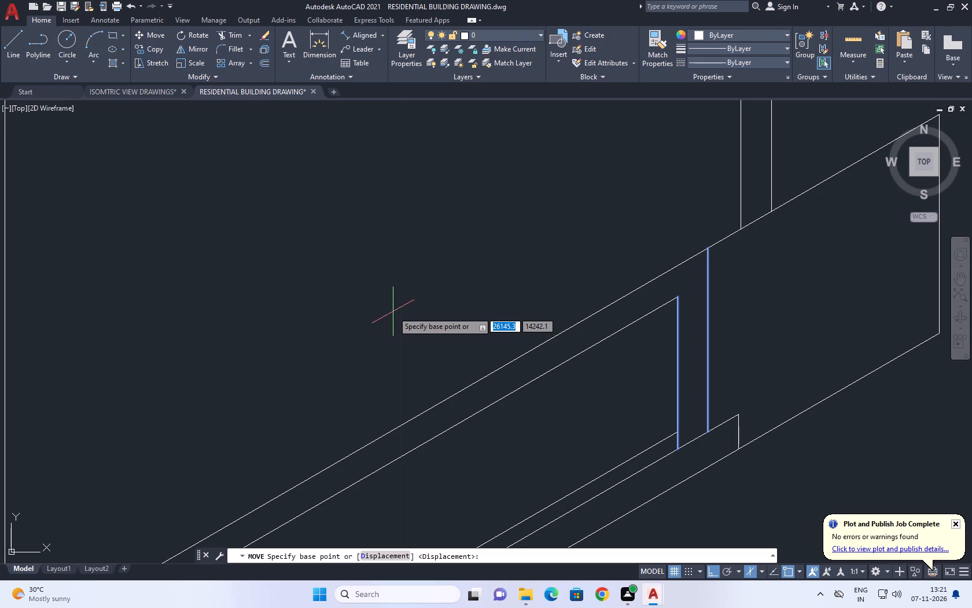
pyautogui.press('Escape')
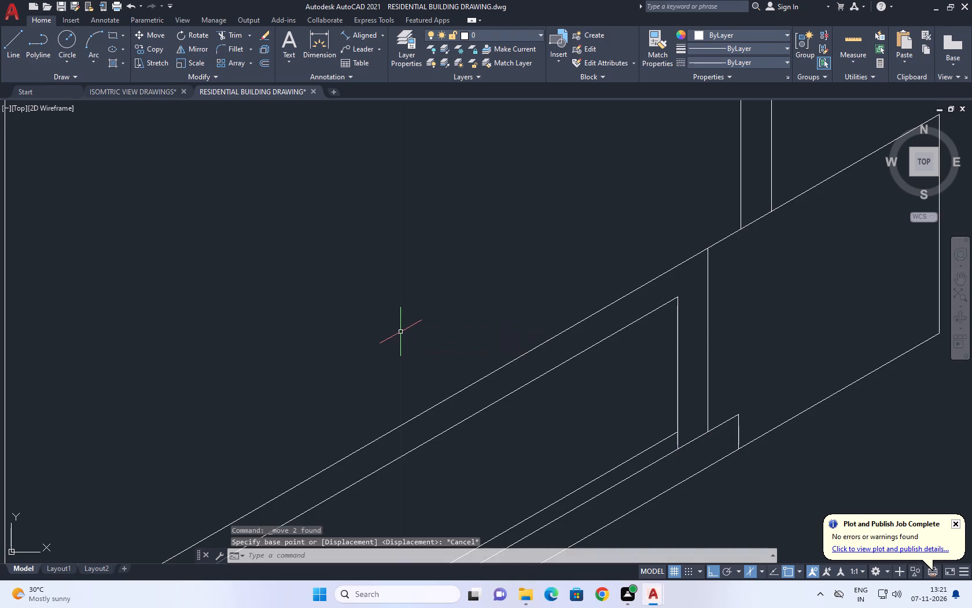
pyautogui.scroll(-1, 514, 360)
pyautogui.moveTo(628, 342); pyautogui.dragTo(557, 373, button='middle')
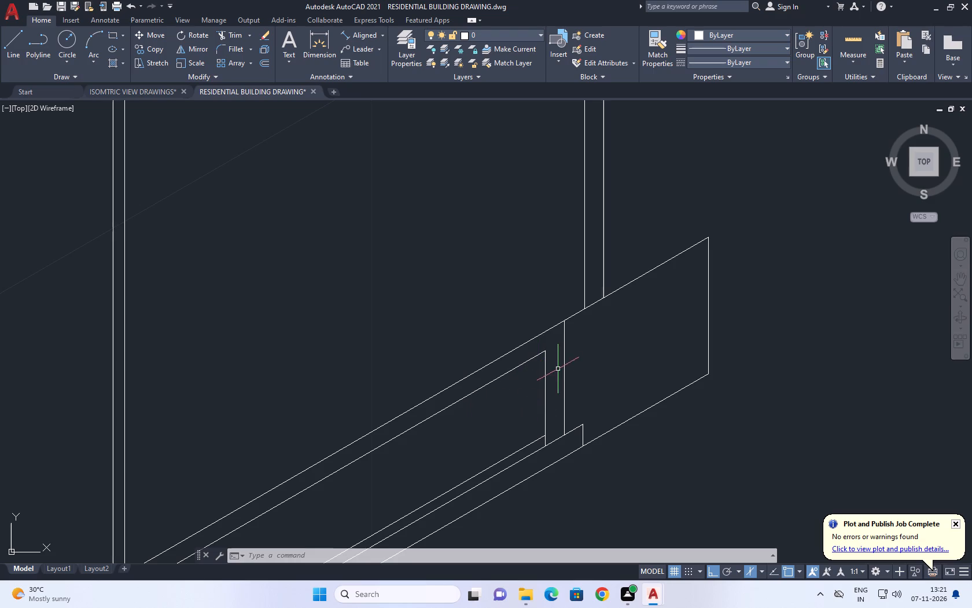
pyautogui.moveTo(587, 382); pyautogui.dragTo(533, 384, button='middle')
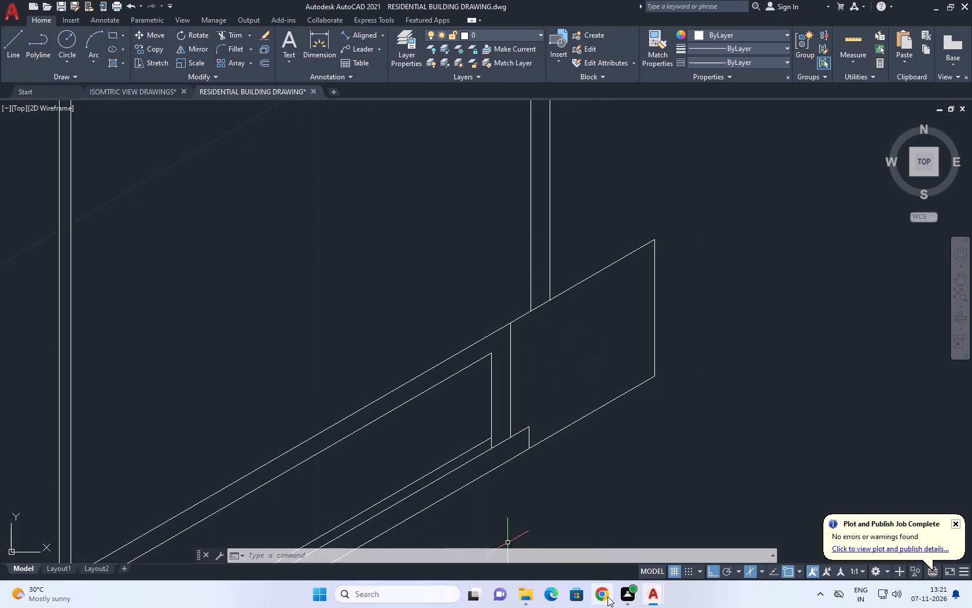
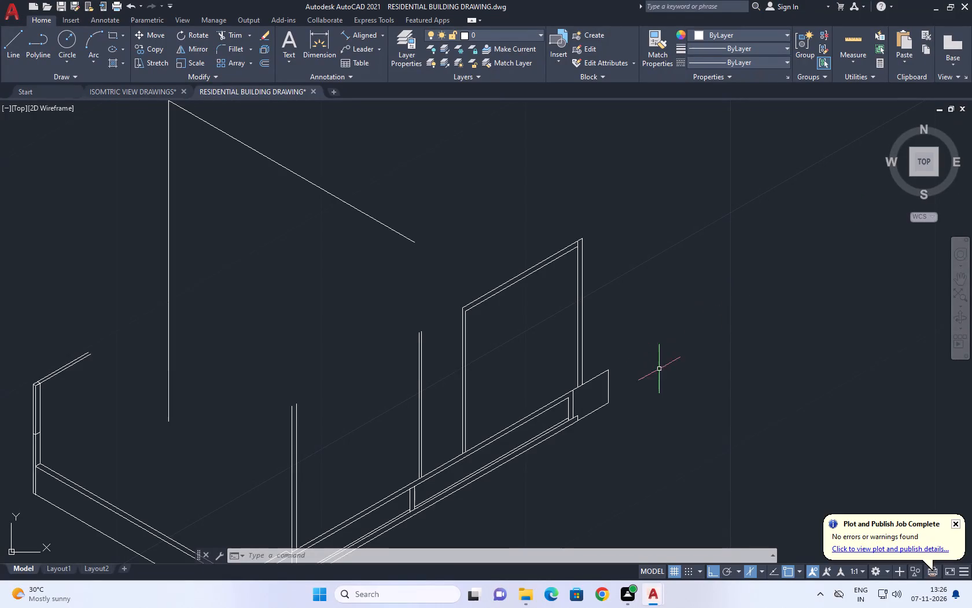
# Measure the aligned distance along the base's top edge between the inner lines of the wall frame's two uprights.
pyautogui.moveTo(561, 406); pyautogui.dragTo(573, 382, button='middle')
pyautogui.scroll(3, 581, 387)
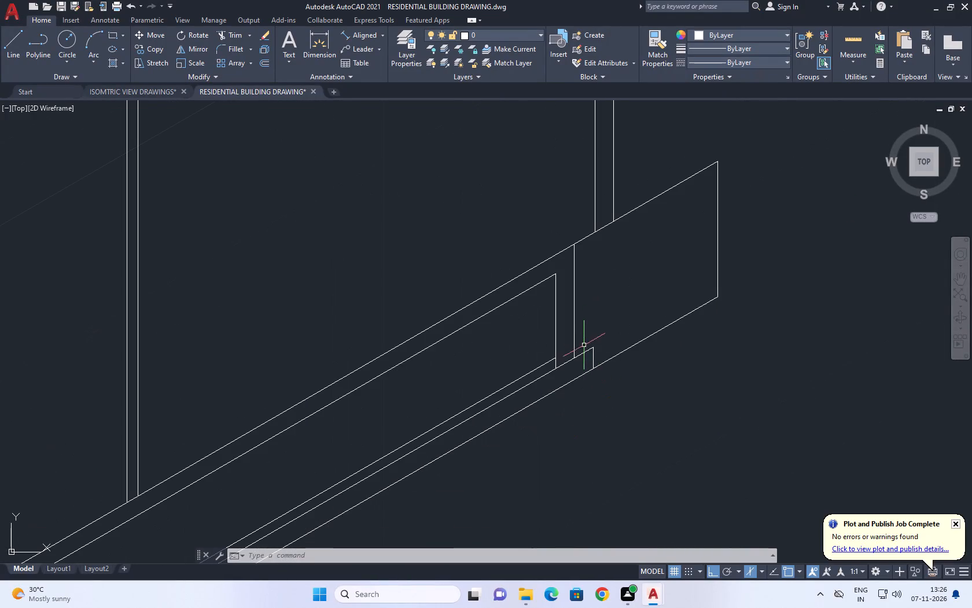
pyautogui.moveTo(616, 252); pyautogui.dragTo(610, 304, button='middle')
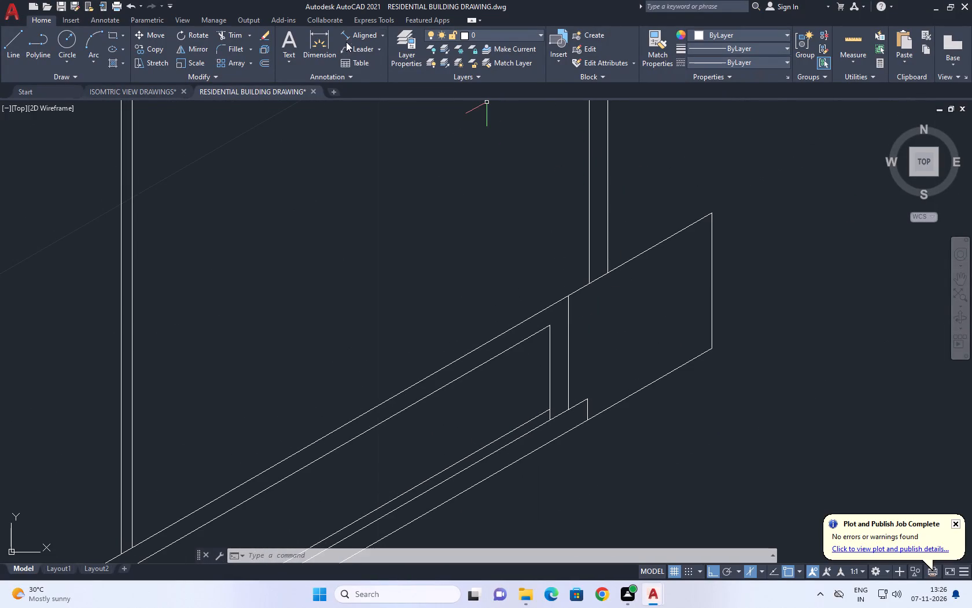
pyautogui.click(358, 38)
pyautogui.click(132, 545)
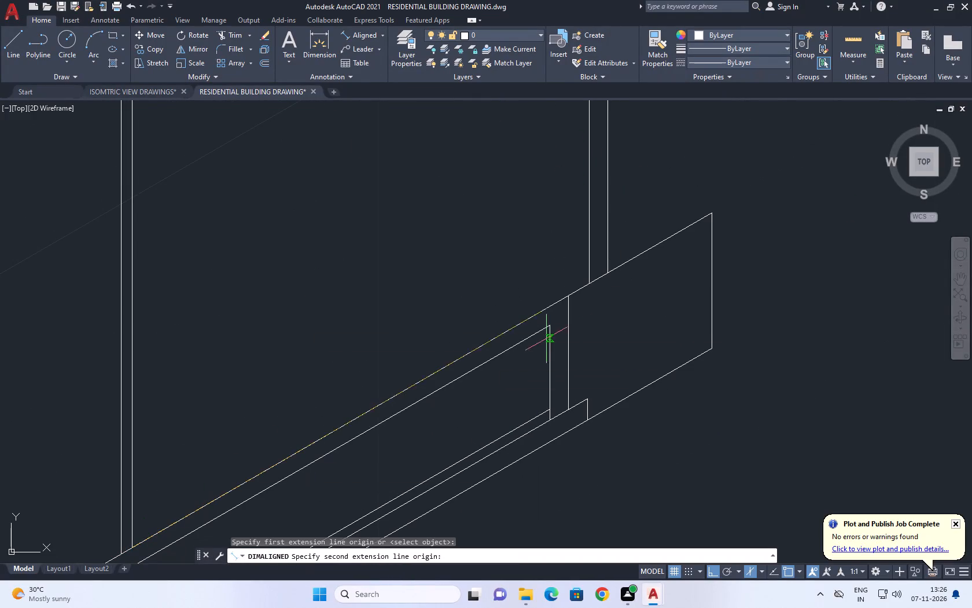
pyautogui.click(588, 284)
pyautogui.scroll(-5, 536, 301)
pyautogui.press('Escape')
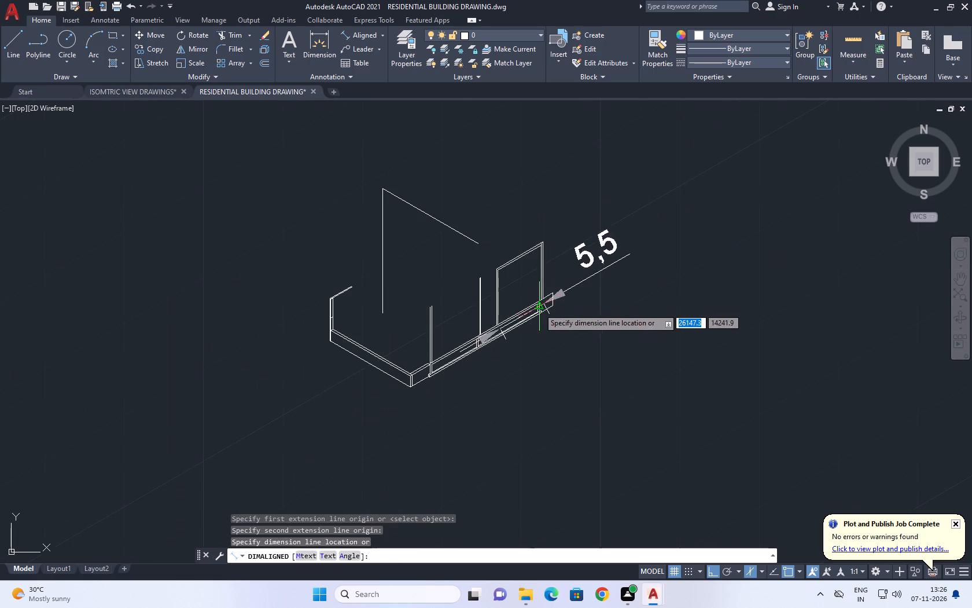
# Move the two vertical lines closing the base panel's far end so the outer one meets the foot of the wall frame's outer upright line.
pyautogui.scroll(5, 539, 309)
pyautogui.moveTo(565, 298); pyautogui.dragTo(555, 309)
pyautogui.click(495, 338)
pyautogui.moveTo(539, 303); pyautogui.dragTo(502, 331, button='middle')
pyautogui.press('m')
pyautogui.press('space')
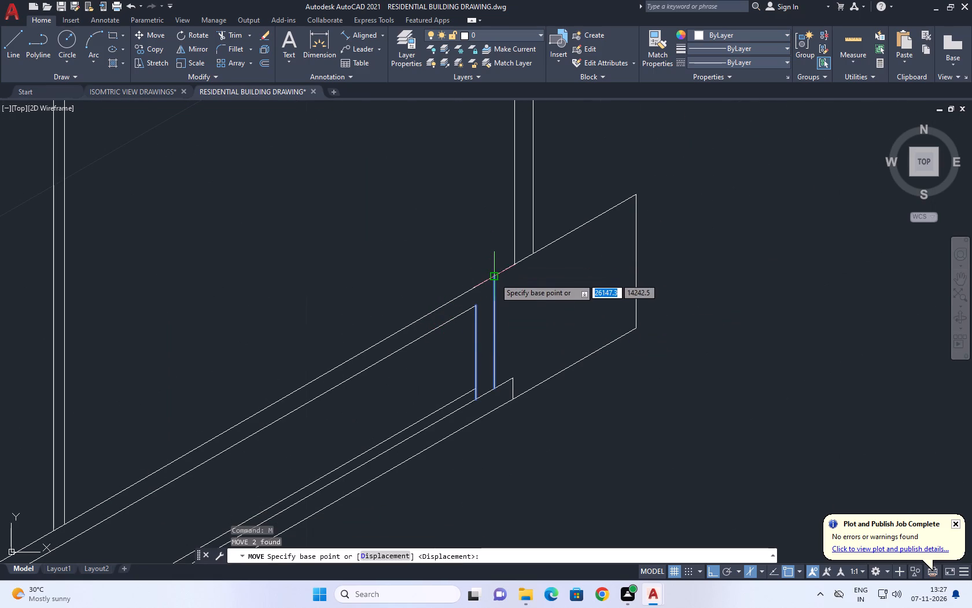
pyautogui.click(495, 278)
pyautogui.click(533, 257)
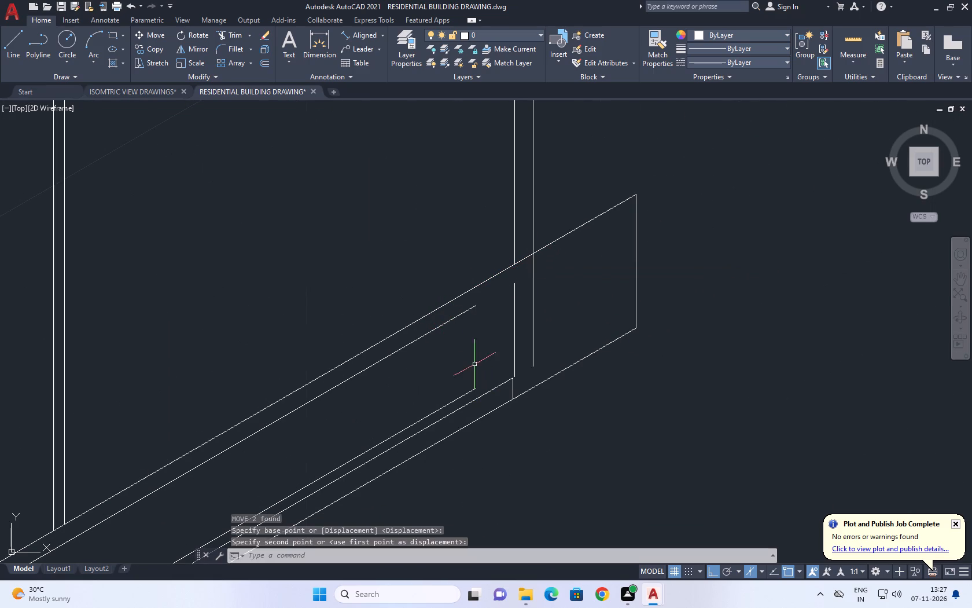
# Fillet the base panel's inner top and bottom lines to the moved inner vertical with radius 0 to form closed corners.
pyautogui.moveTo(471, 360); pyautogui.dragTo(487, 359, button='middle')
pyautogui.press('f')
pyautogui.press('space')
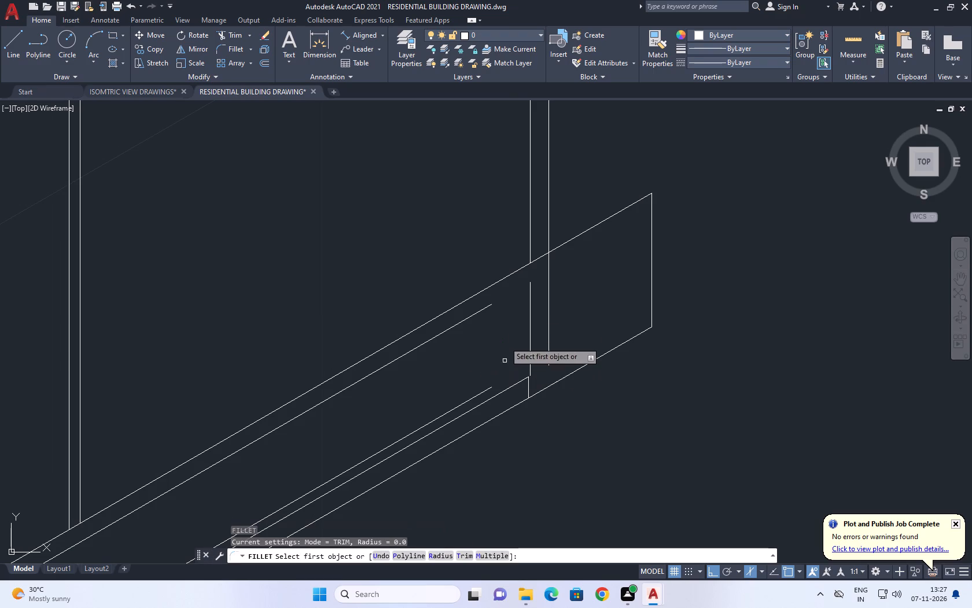
pyautogui.click(486, 308)
pyautogui.click(531, 292)
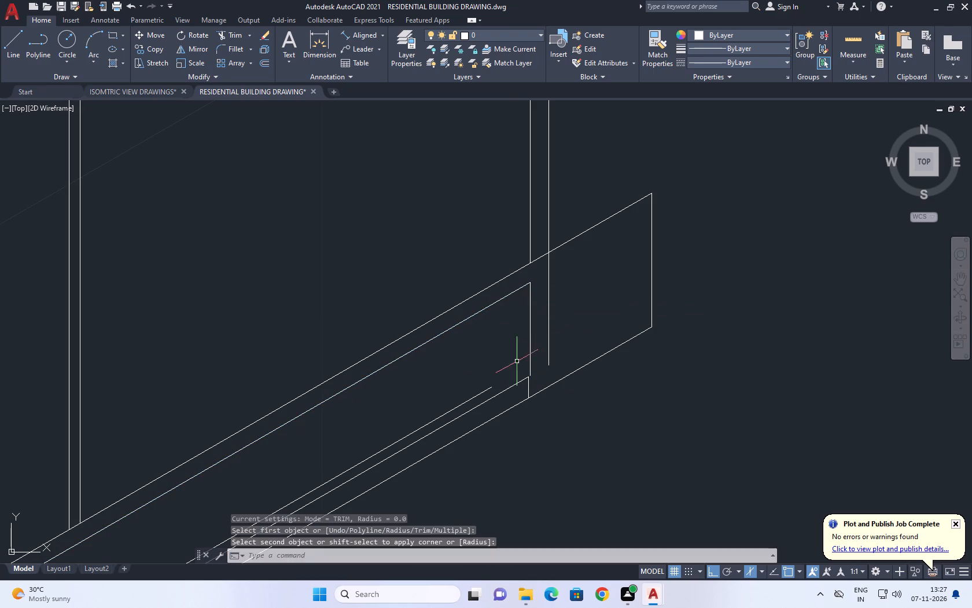
pyautogui.press('space')
pyautogui.click(488, 390)
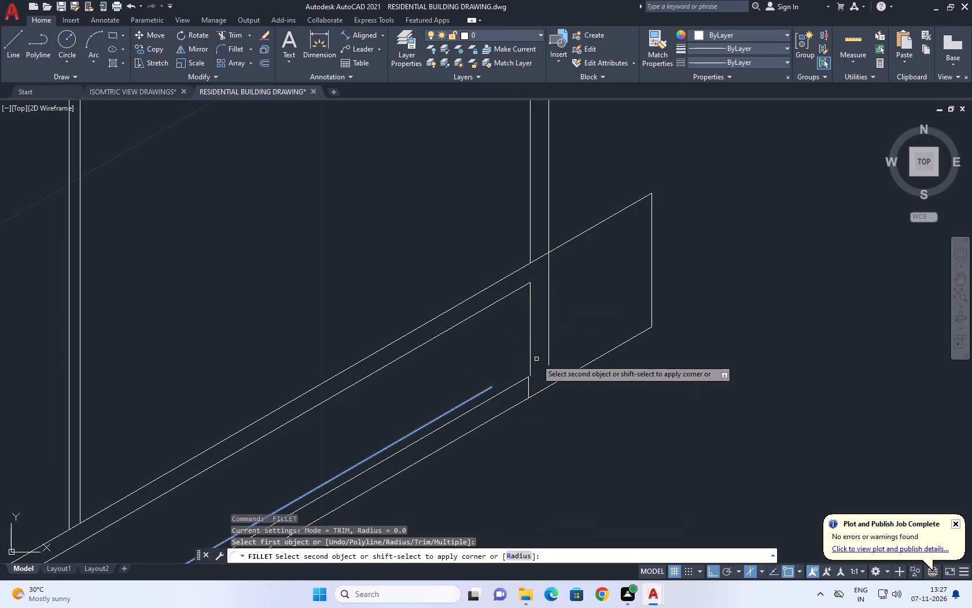
pyautogui.click(531, 358)
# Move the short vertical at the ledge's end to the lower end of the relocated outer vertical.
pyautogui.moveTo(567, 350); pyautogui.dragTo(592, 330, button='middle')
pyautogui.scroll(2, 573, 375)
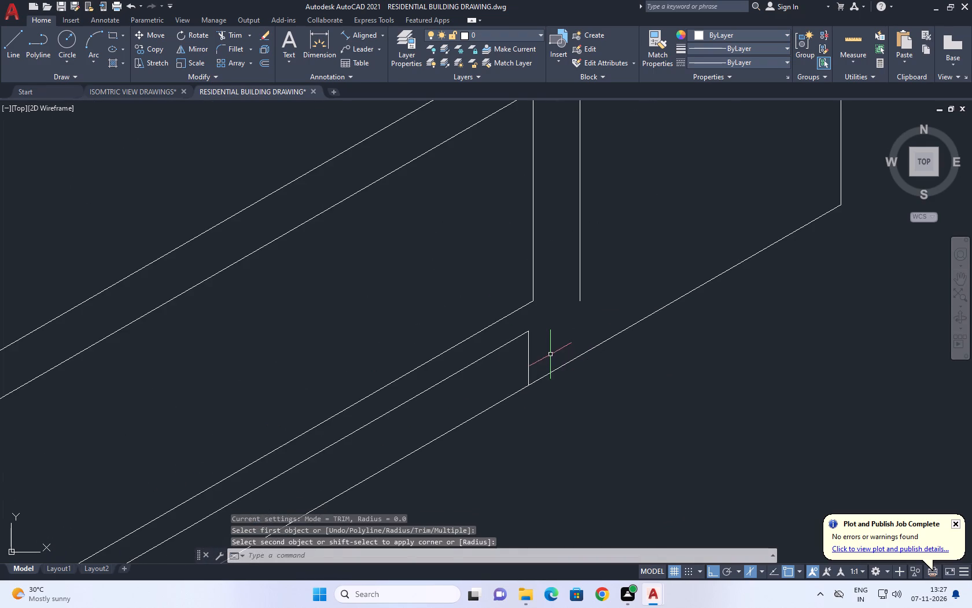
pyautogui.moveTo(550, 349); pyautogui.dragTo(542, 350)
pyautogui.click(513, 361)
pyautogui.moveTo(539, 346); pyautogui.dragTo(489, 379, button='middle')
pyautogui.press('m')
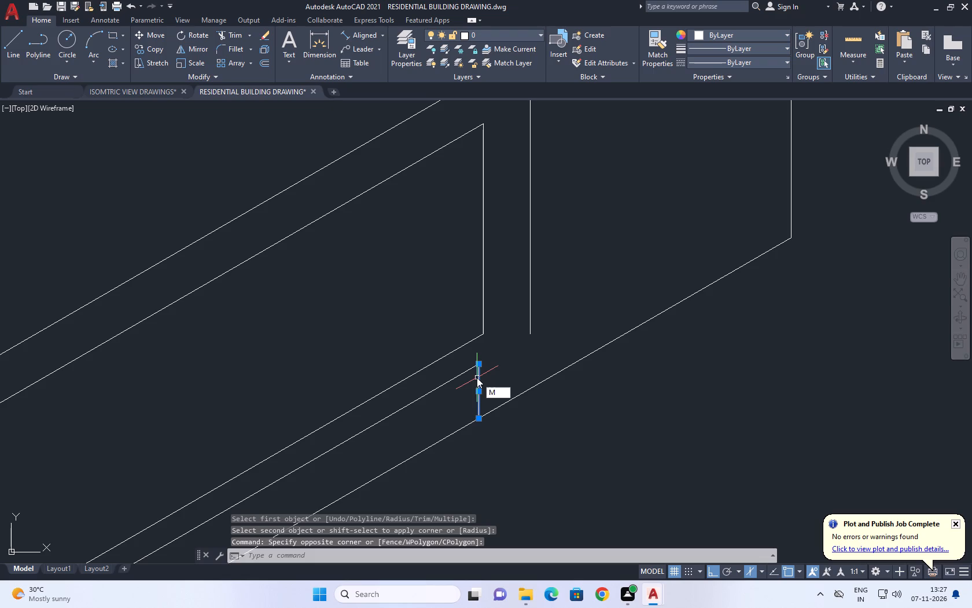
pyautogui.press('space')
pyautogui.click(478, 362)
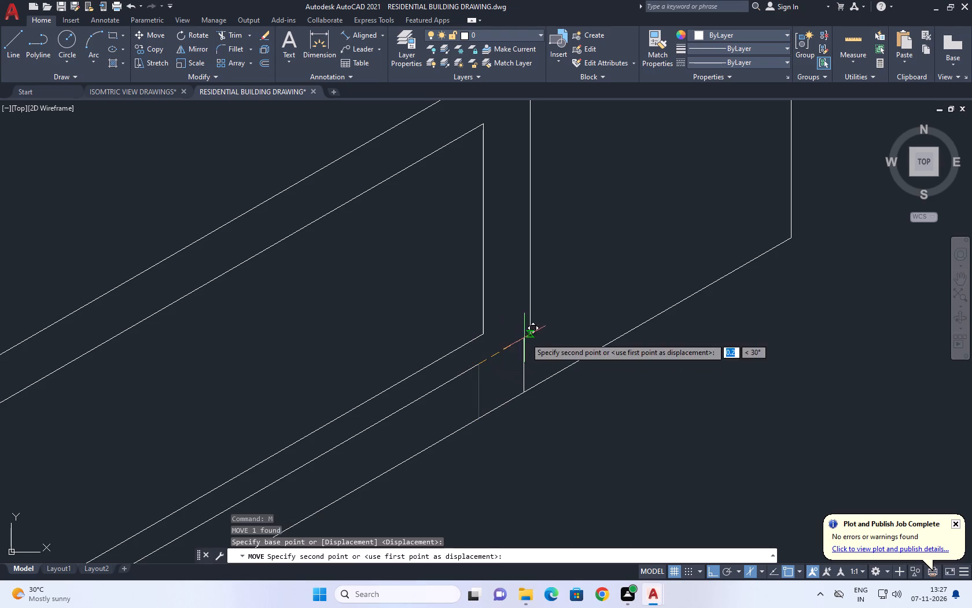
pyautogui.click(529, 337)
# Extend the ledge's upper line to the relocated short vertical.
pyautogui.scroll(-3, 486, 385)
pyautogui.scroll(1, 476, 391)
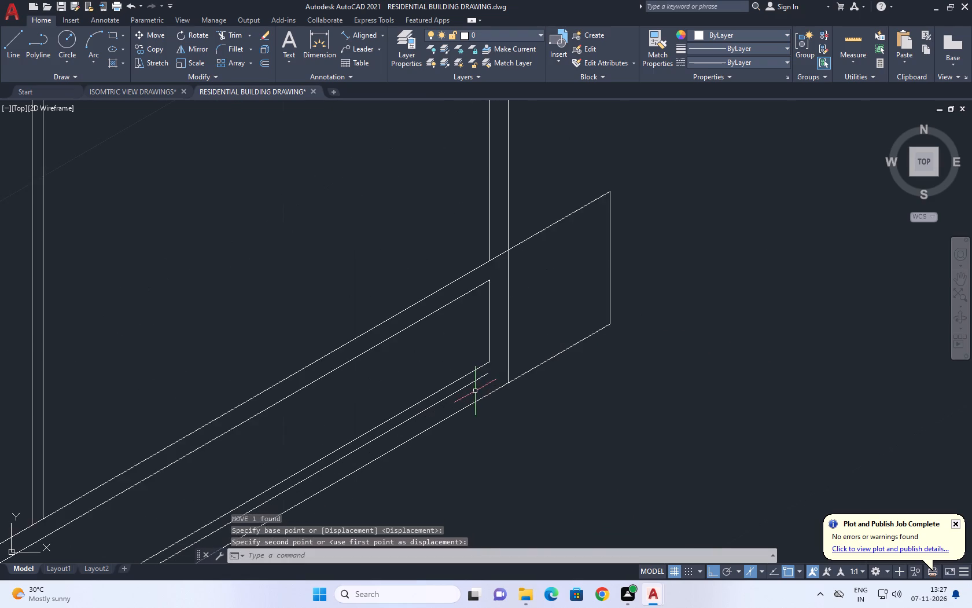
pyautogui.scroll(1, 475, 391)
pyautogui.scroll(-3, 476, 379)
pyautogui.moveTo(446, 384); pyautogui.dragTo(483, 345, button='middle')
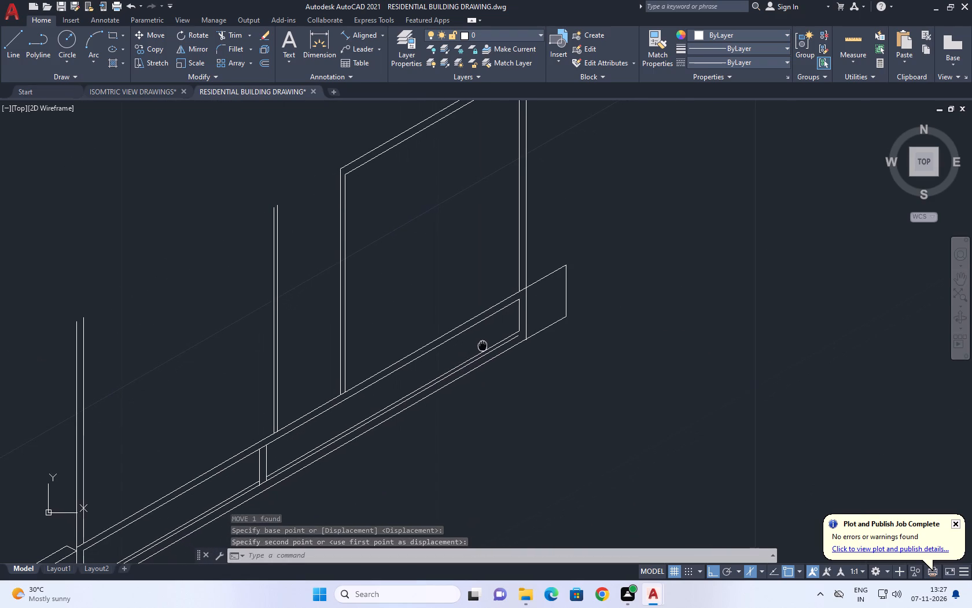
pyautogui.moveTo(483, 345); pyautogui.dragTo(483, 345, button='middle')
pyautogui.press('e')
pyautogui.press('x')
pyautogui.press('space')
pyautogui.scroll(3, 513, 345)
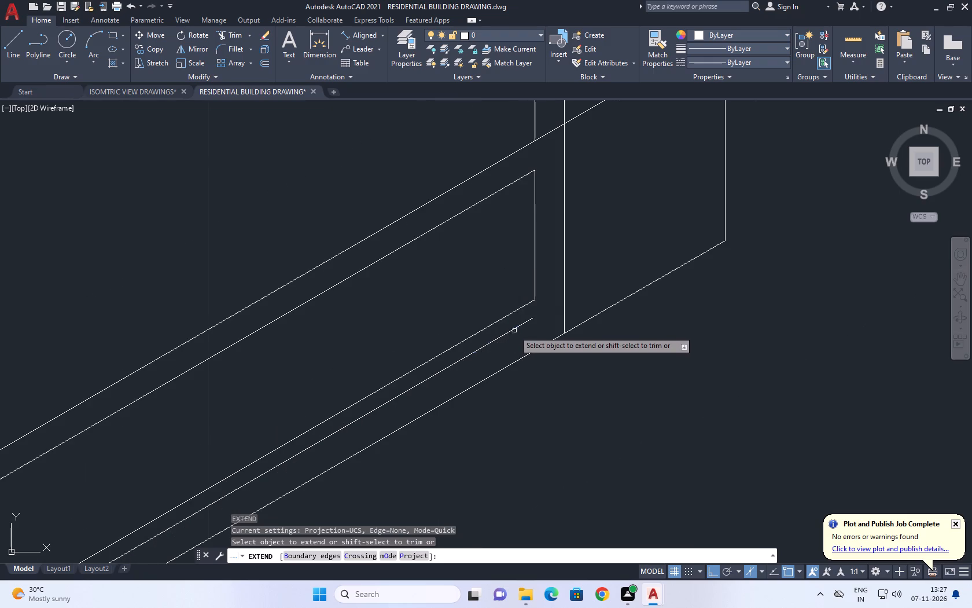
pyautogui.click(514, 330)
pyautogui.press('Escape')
# Erase the short ledge vertical, the ledge line's end segment and the loose bottom edge segments near the base's far end.
pyautogui.moveTo(453, 286); pyautogui.dragTo(459, 303)
pyautogui.click(620, 424)
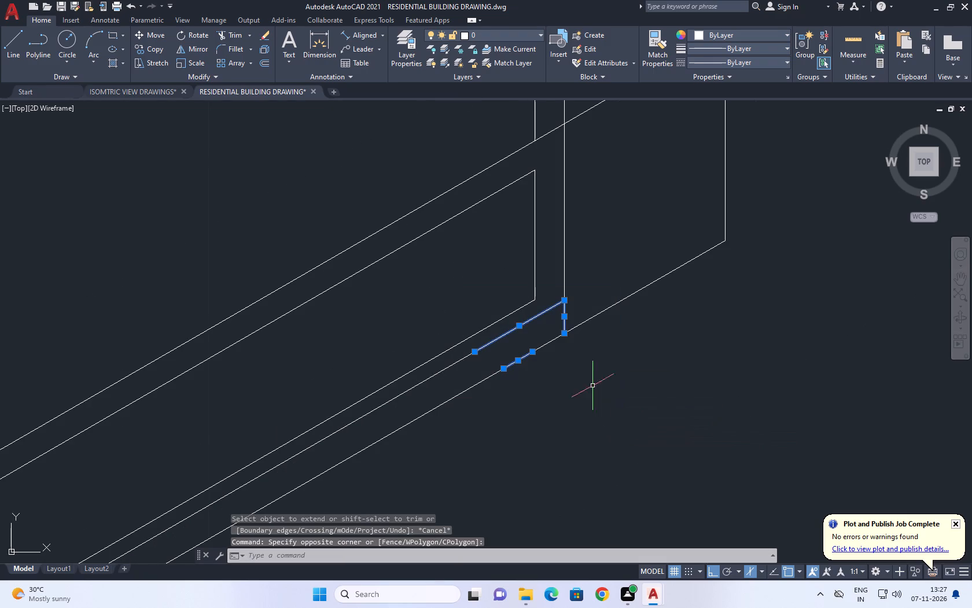
pyautogui.press('Delete')
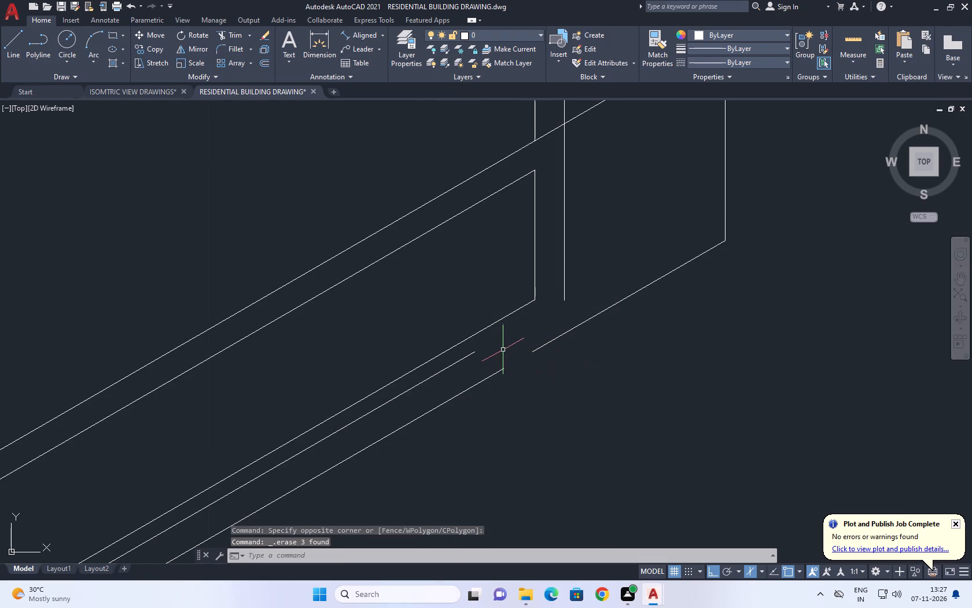
pyautogui.click(559, 349)
pyautogui.click(544, 318)
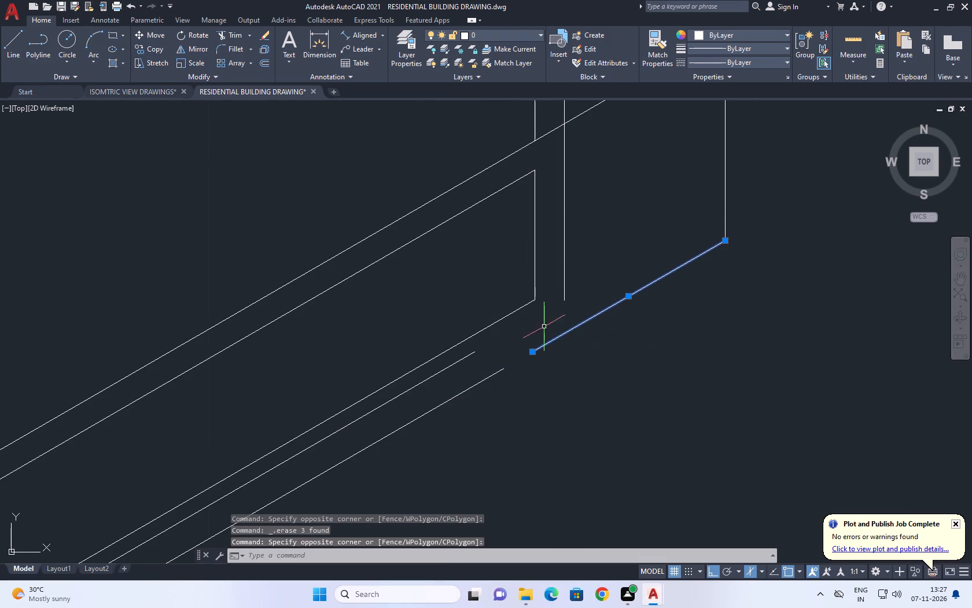
pyautogui.press('Delete')
# Fillet with radius 0 the bottom edge to the base's end vertical and the ledge line to the panel's outer vertical.
pyautogui.press('f')
pyautogui.press('space')
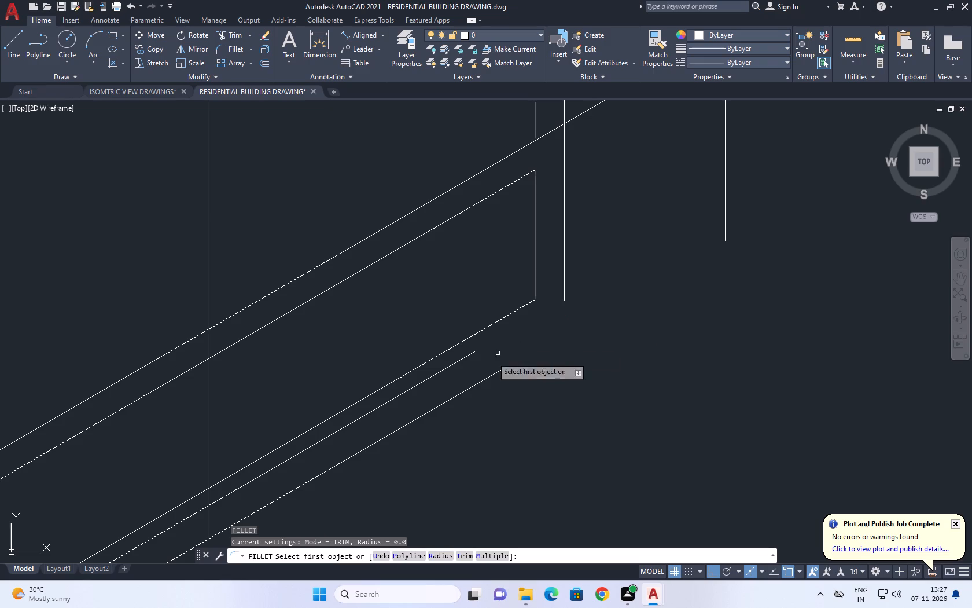
pyautogui.click(484, 381)
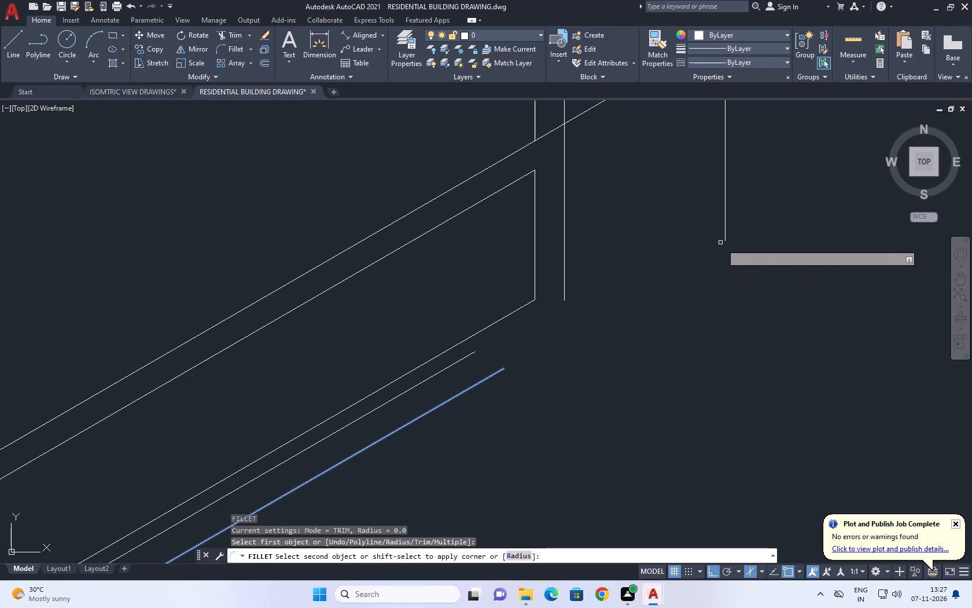
pyautogui.click(726, 239)
pyautogui.press('space')
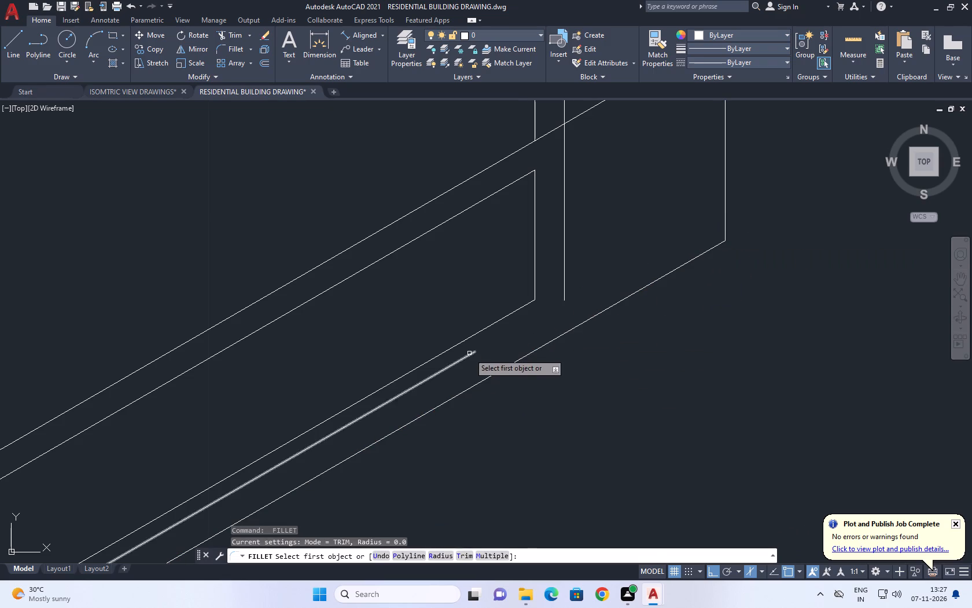
pyautogui.click(469, 354)
pyautogui.click(564, 295)
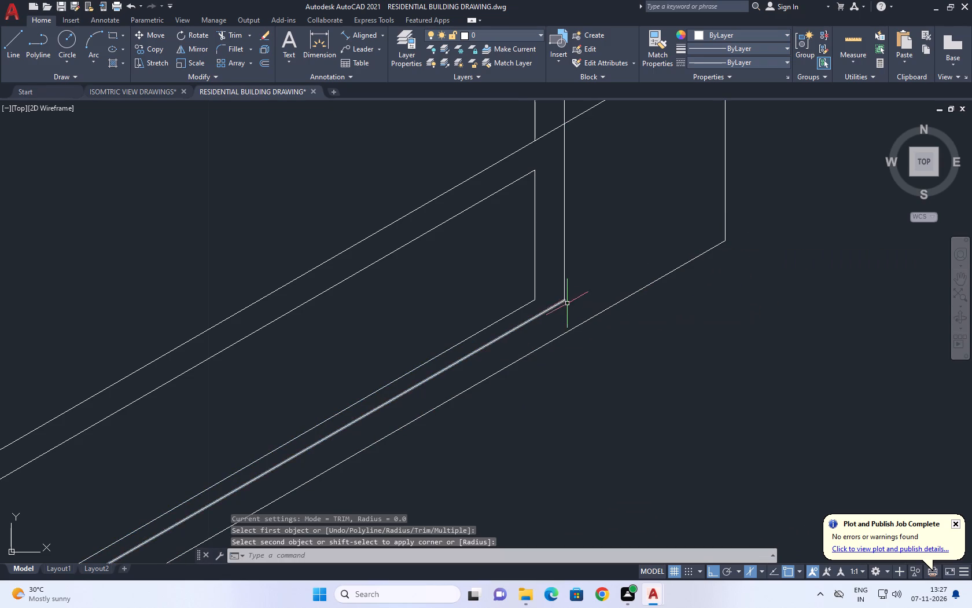
pyautogui.click(461, 265)
pyautogui.moveTo(594, 347); pyautogui.dragTo(597, 353)
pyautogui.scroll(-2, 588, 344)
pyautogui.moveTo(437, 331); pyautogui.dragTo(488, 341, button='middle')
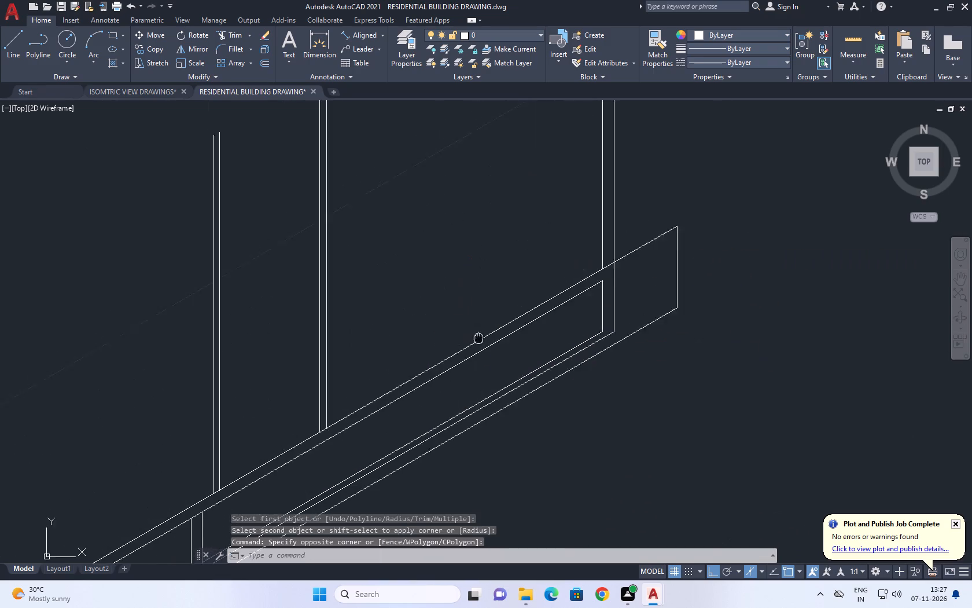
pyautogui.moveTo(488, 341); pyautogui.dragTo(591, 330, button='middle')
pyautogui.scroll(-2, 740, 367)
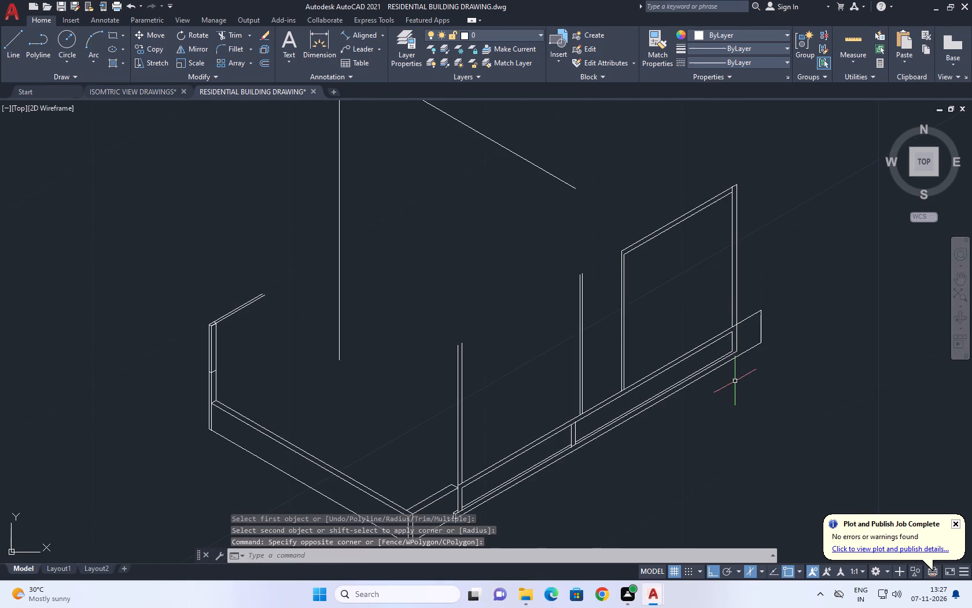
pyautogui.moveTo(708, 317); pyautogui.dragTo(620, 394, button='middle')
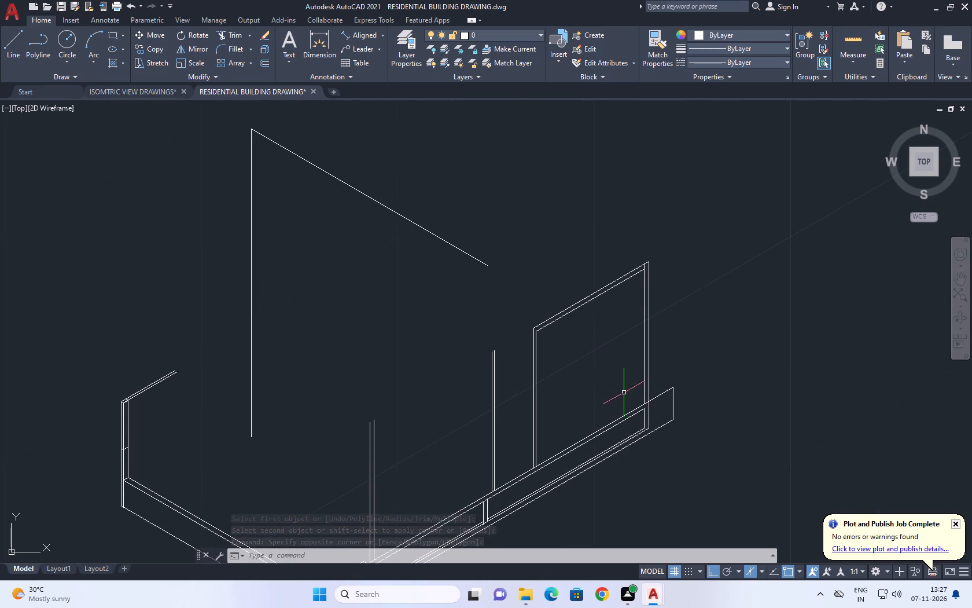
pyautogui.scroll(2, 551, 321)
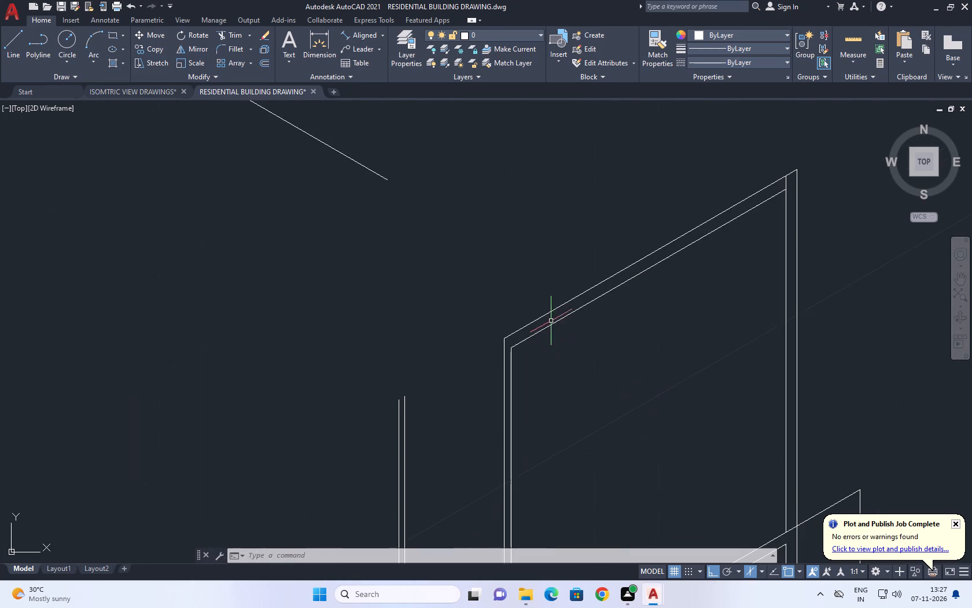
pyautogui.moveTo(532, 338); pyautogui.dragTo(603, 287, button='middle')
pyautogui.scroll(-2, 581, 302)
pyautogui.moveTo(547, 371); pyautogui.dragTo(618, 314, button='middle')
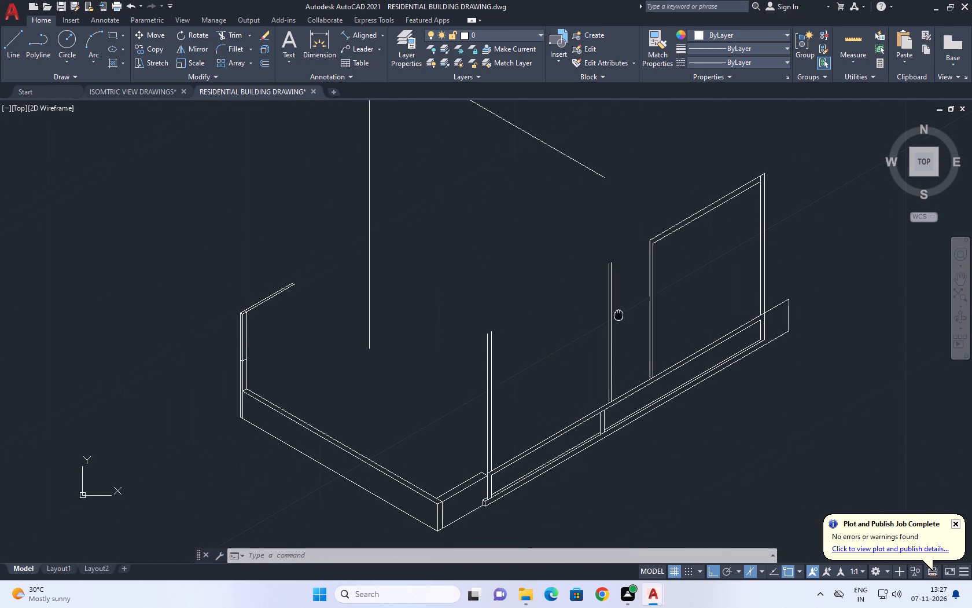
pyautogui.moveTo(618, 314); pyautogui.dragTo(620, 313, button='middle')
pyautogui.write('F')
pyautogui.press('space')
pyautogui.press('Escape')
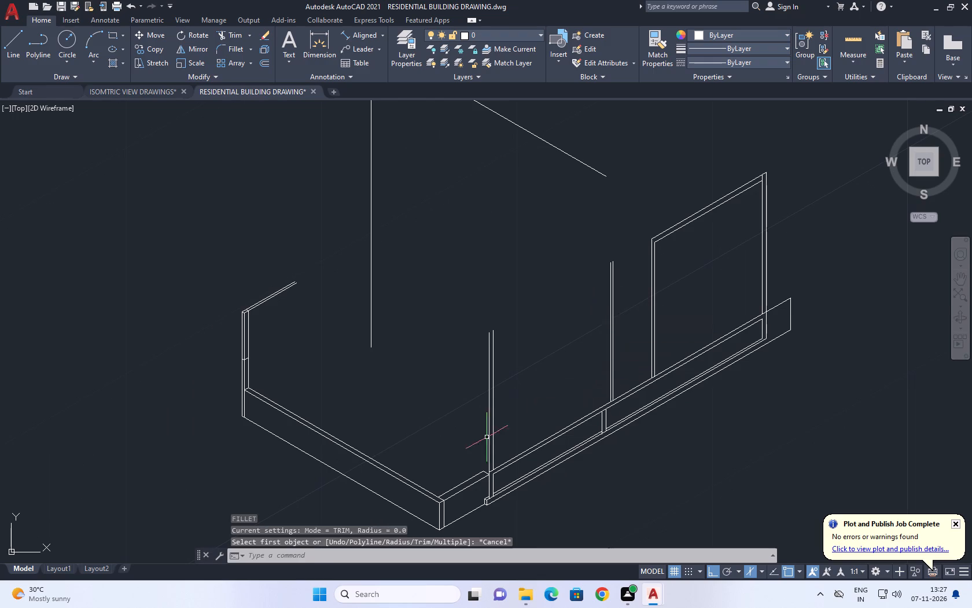
# Erase the inner line of the double wall upright nearest the base's front corner.
pyautogui.scroll(2, 484, 444)
pyautogui.click(506, 419)
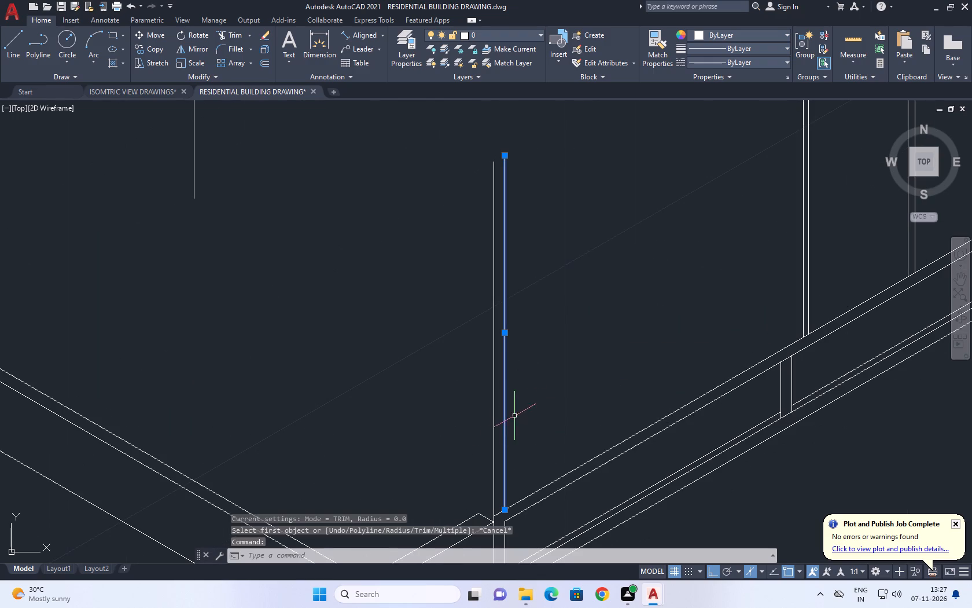
pyautogui.press('Delete')
# Fillet the wall frame's inner top line to the remaining upright near the front corner with radius 0.
pyautogui.scroll(-2, 532, 380)
pyautogui.moveTo(599, 309); pyautogui.dragTo(566, 401, button='middle')
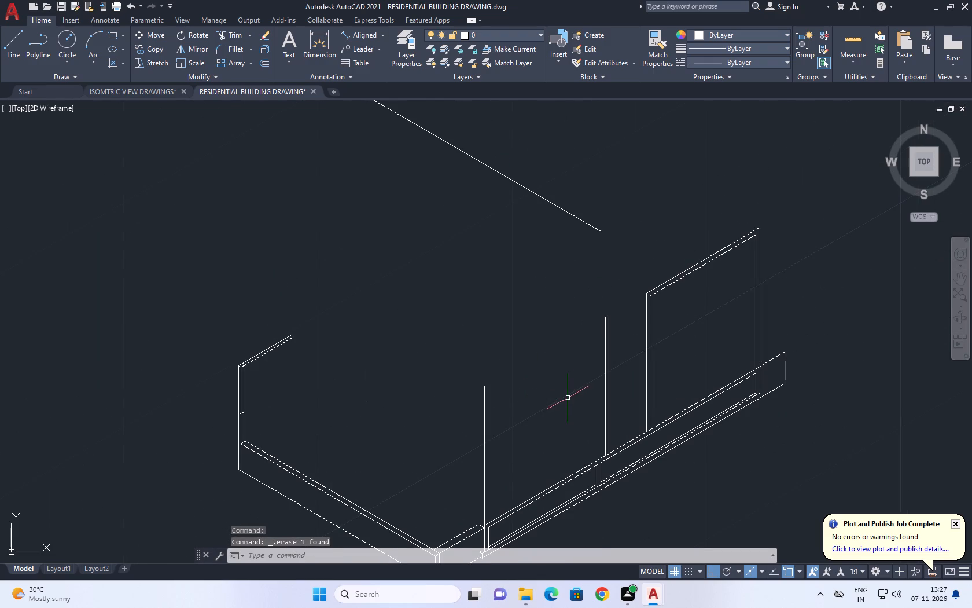
pyautogui.moveTo(480, 453); pyautogui.dragTo(526, 339, button='middle')
pyautogui.scroll(1, 521, 406)
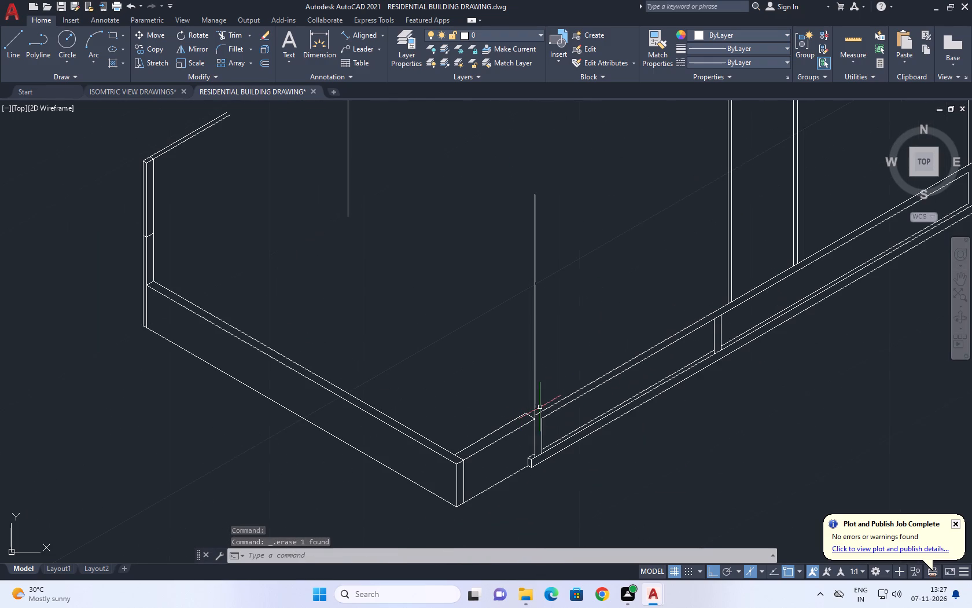
pyautogui.scroll(-1, 540, 406)
pyautogui.press('f')
pyautogui.press('space')
pyautogui.moveTo(624, 265); pyautogui.dragTo(580, 343, button='middle')
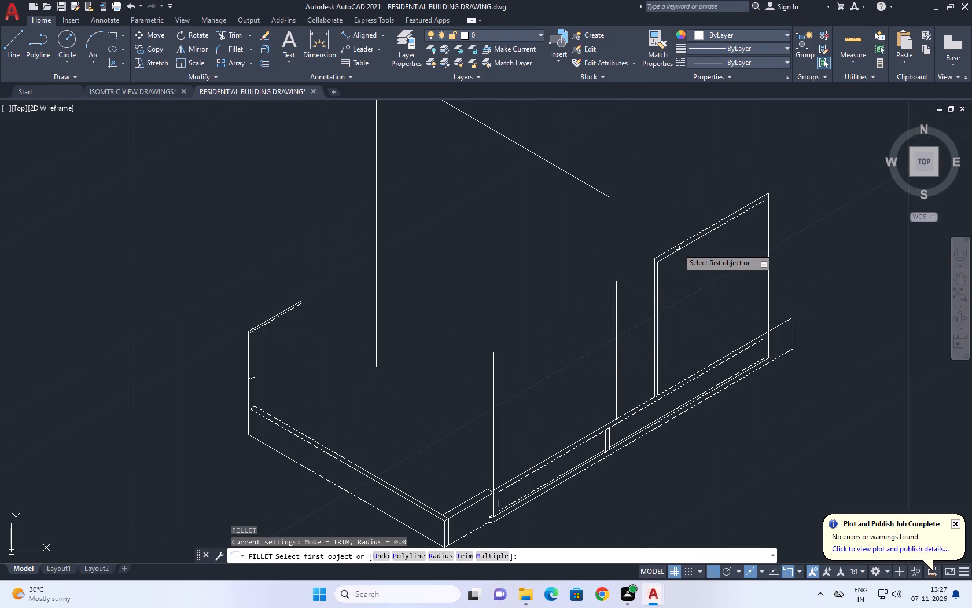
pyautogui.click(678, 251)
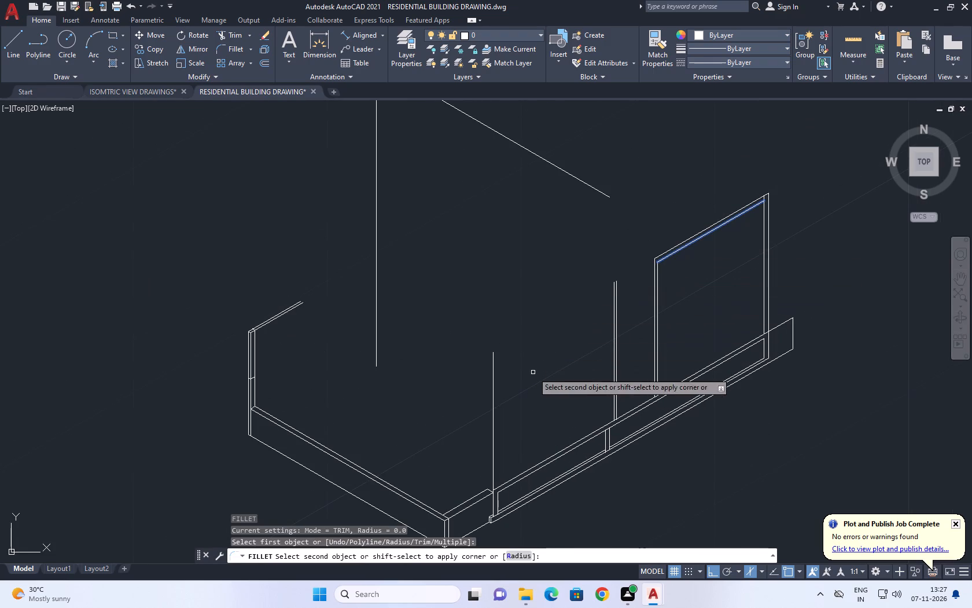
pyautogui.click(494, 374)
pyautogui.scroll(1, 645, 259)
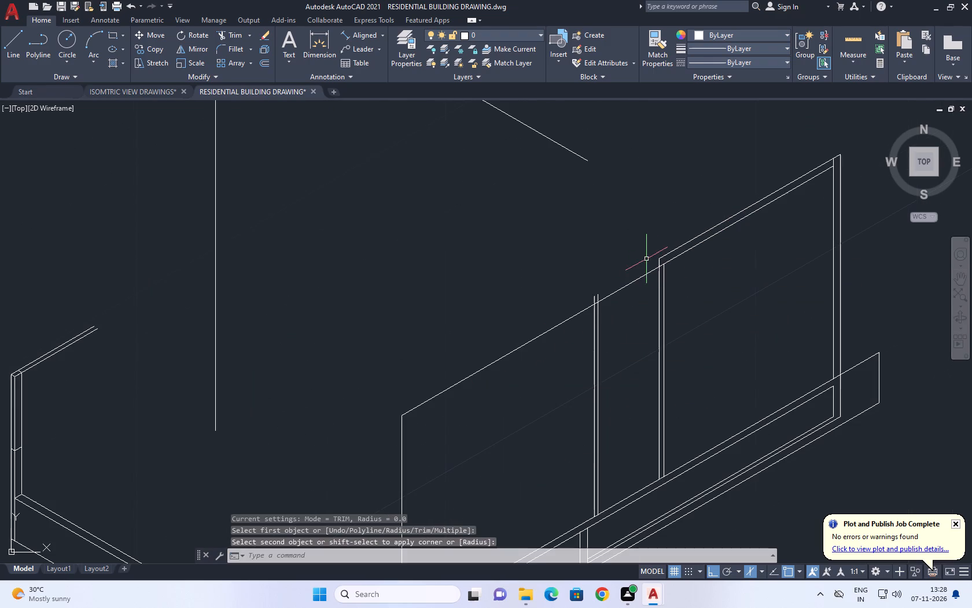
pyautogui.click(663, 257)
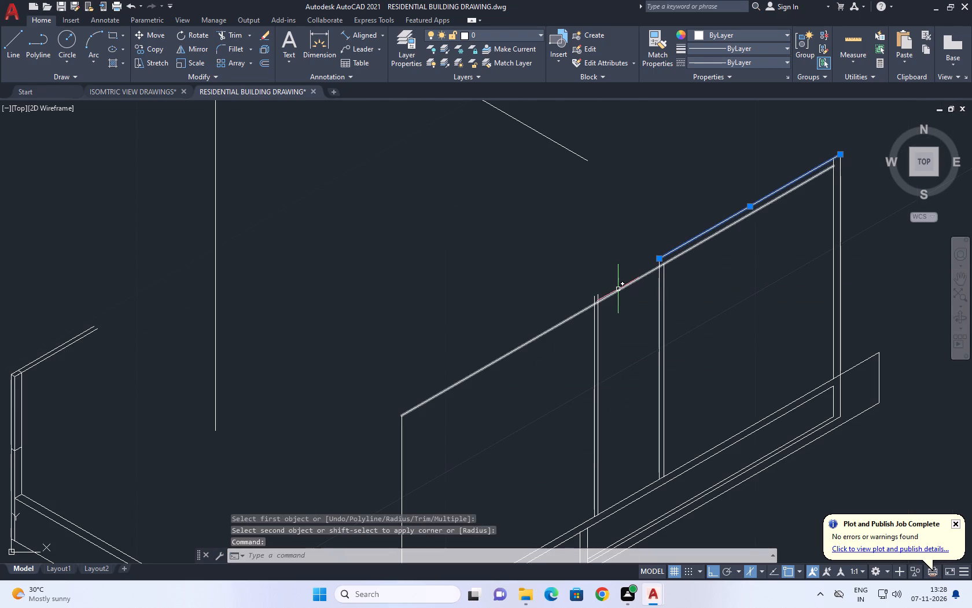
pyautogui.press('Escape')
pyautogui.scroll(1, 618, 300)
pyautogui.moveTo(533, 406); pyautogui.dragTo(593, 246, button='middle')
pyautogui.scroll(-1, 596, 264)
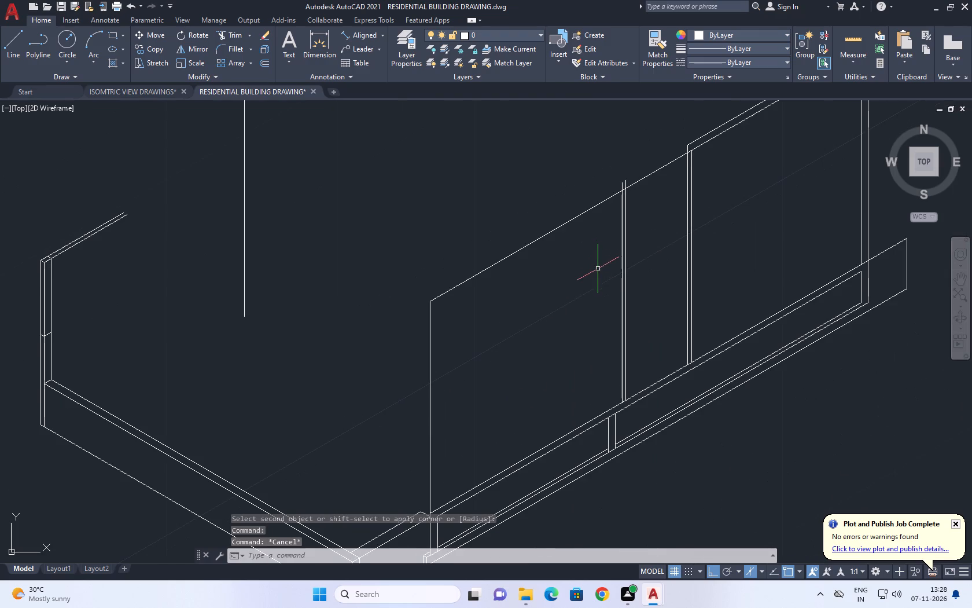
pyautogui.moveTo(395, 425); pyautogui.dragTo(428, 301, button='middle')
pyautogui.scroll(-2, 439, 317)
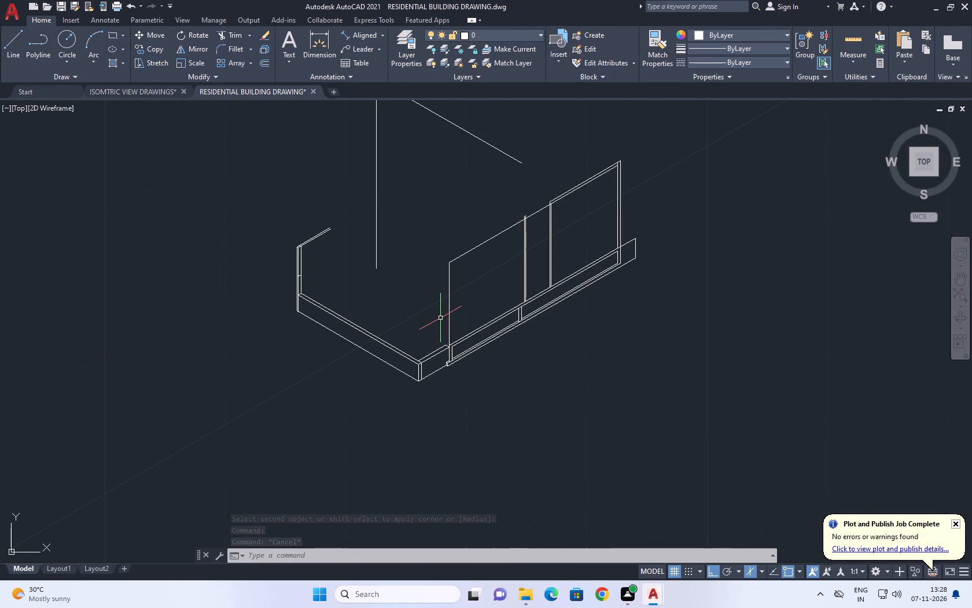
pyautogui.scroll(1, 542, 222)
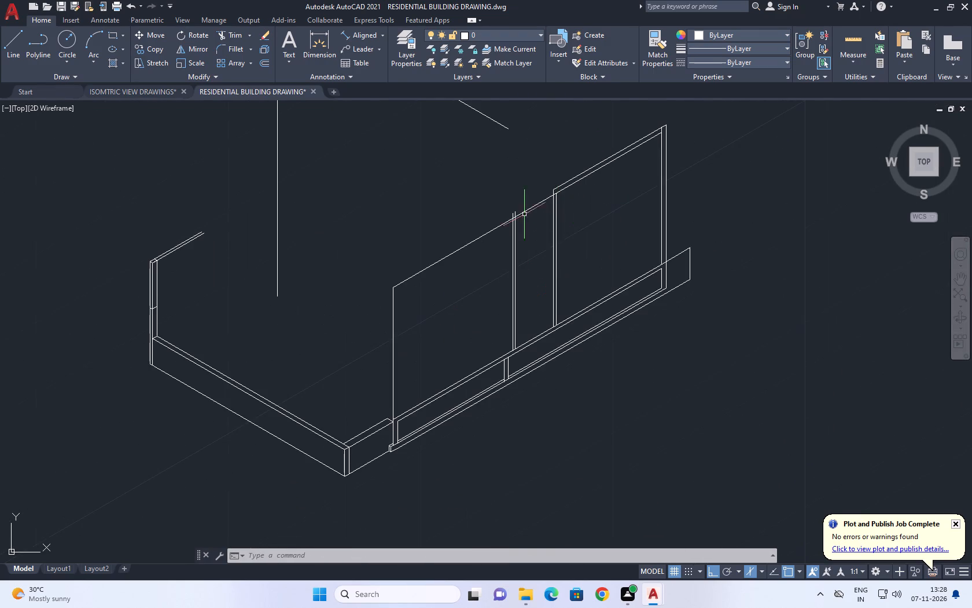
# Trim the ends of the double upright nearest the front corner where they project above the wall's inner top line.
pyautogui.moveTo(531, 221); pyautogui.dragTo(547, 243, button='middle')
pyautogui.press('t')
pyautogui.press('r')
pyautogui.press('space')
pyautogui.scroll(3, 540, 237)
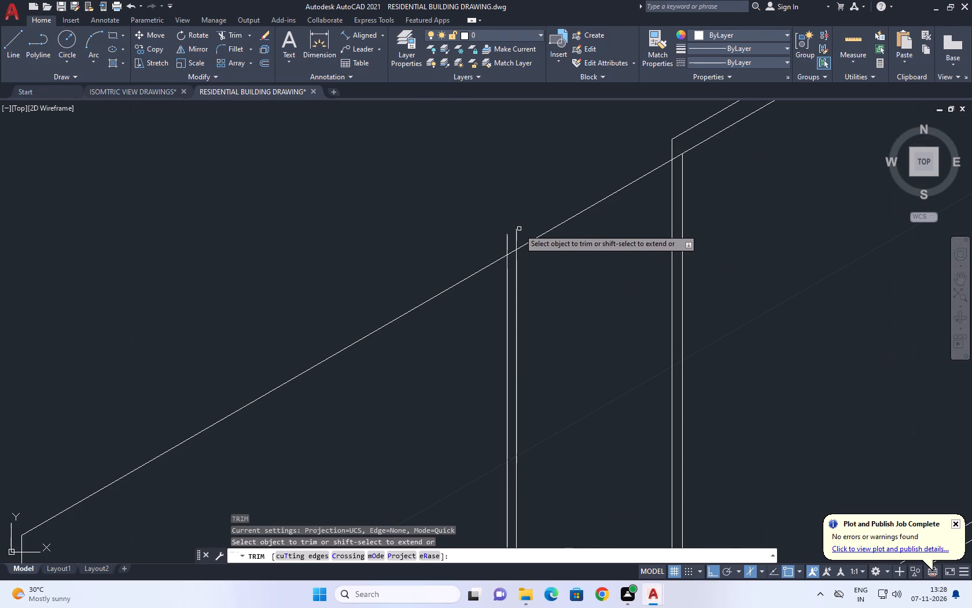
pyautogui.click(522, 230)
pyautogui.click(509, 244)
pyautogui.click(521, 243)
pyautogui.click(473, 252)
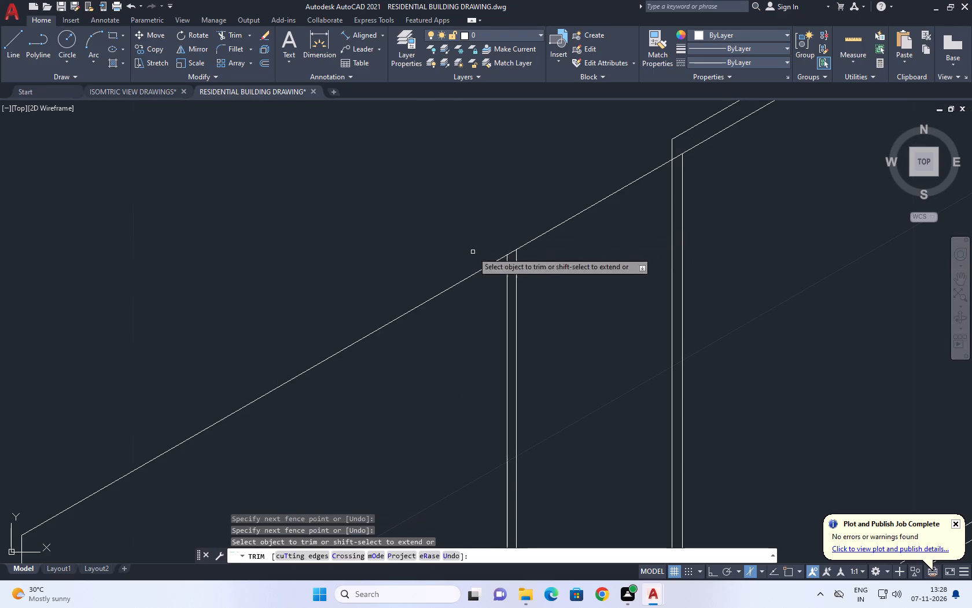
pyautogui.scroll(-3, 530, 234)
pyautogui.press('Escape')
# Measure the far inner upright's height from the inner top line down to the ledge line with an aligned dimension.
pyautogui.scroll(-4, 532, 240)
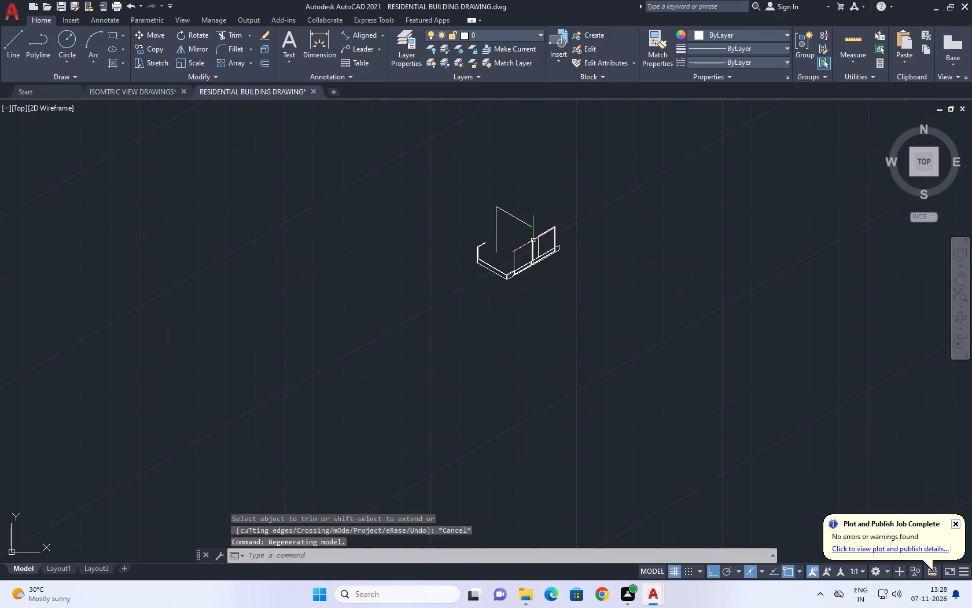
pyautogui.scroll(-2, 535, 233)
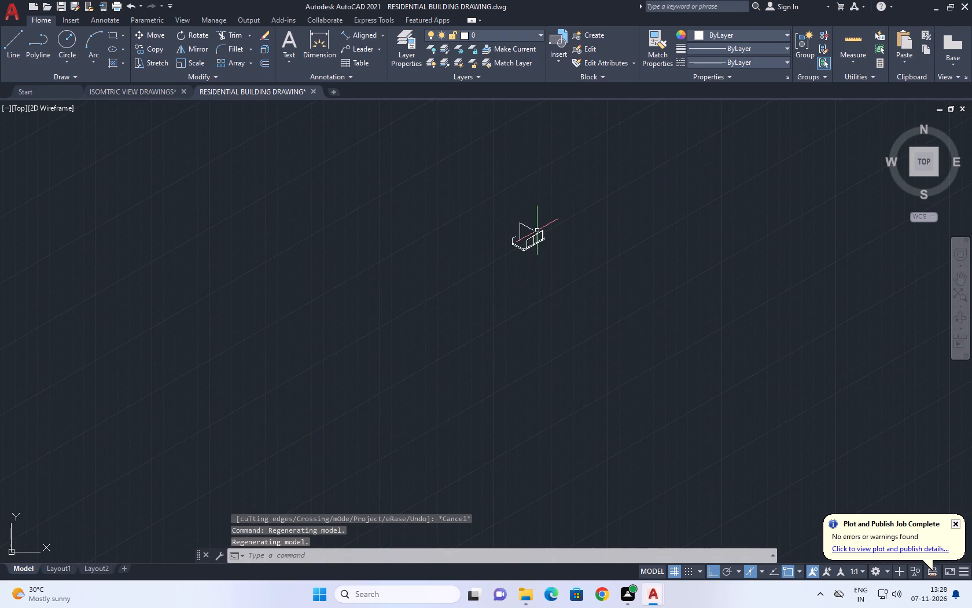
pyautogui.scroll(3, 551, 254)
pyautogui.moveTo(516, 188); pyautogui.dragTo(497, 263, button='middle')
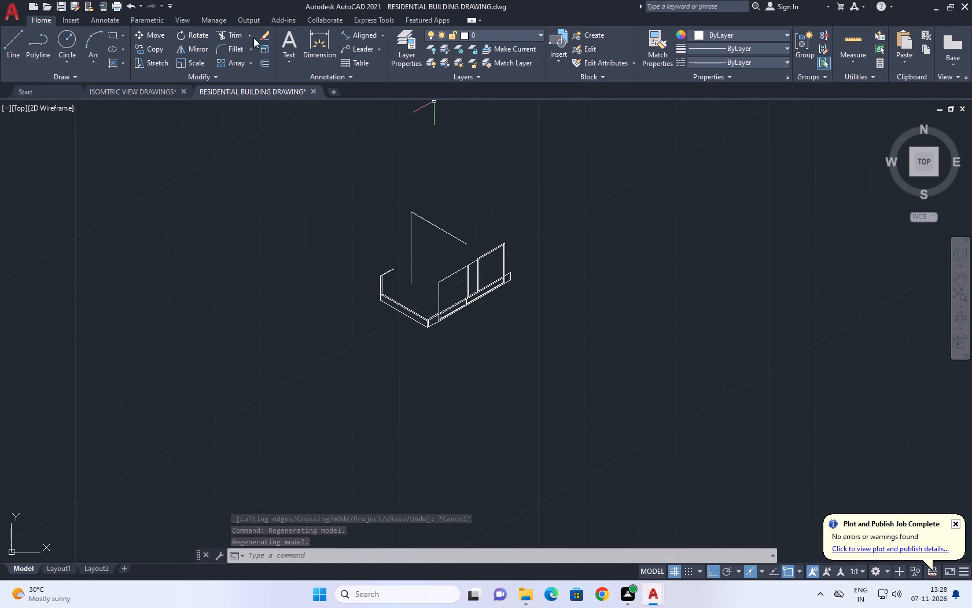
pyautogui.click(367, 34)
pyautogui.scroll(3, 483, 263)
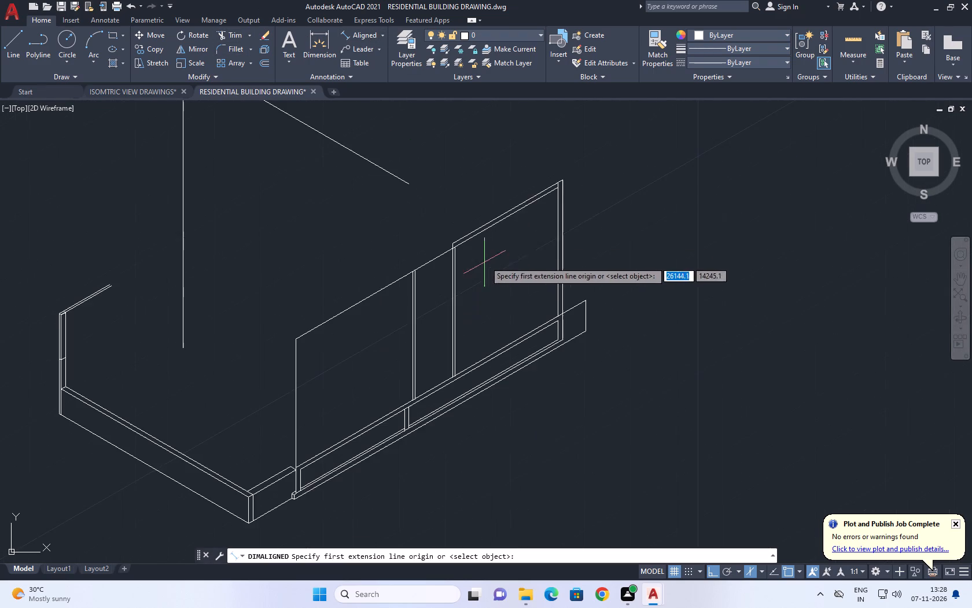
pyautogui.scroll(3, 541, 197)
pyautogui.click(585, 174)
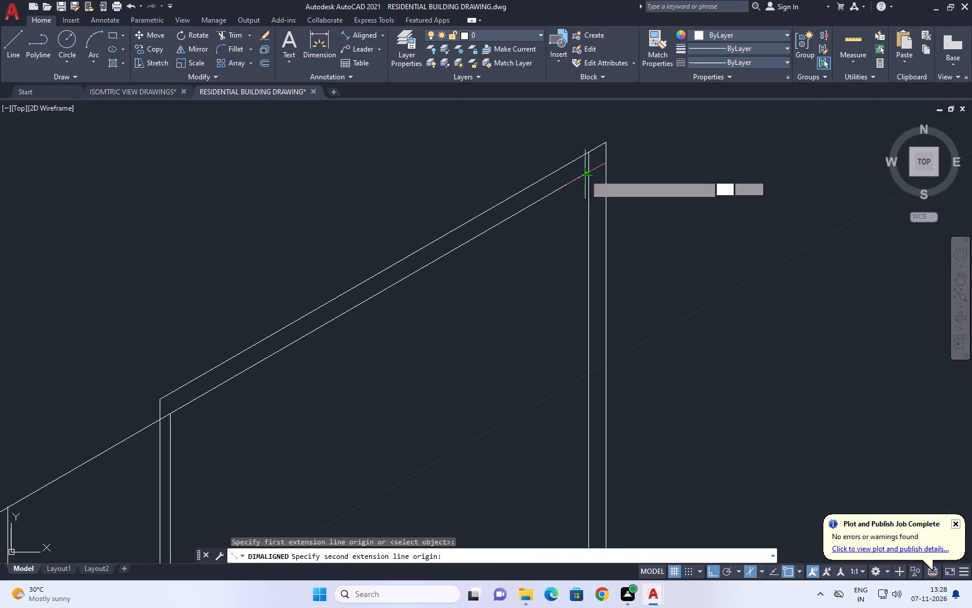
pyautogui.scroll(-5, 586, 174)
pyautogui.scroll(5, 586, 235)
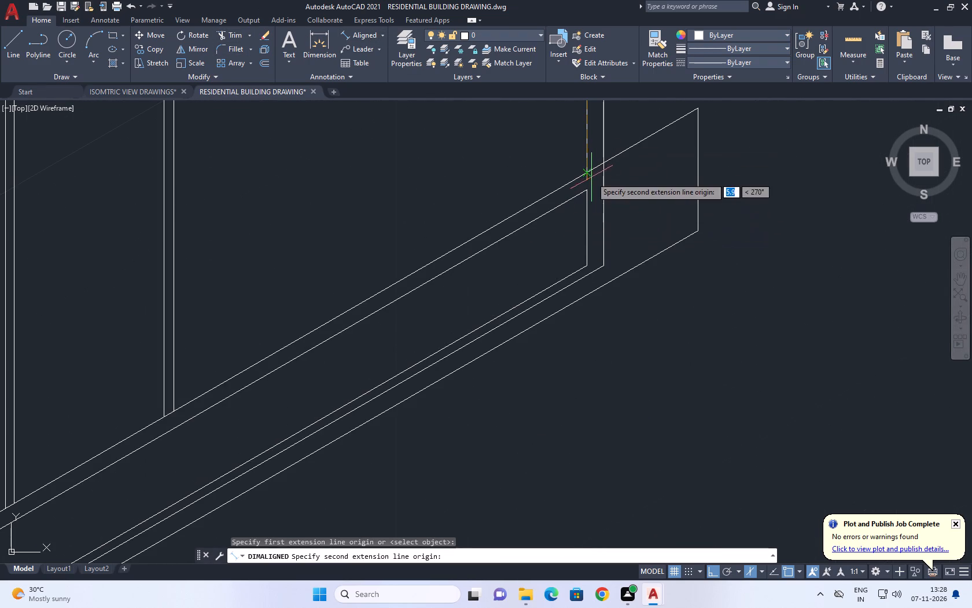
pyautogui.click(584, 171)
pyautogui.scroll(-5, 597, 178)
pyautogui.moveTo(615, 162); pyautogui.dragTo(591, 243, button='middle')
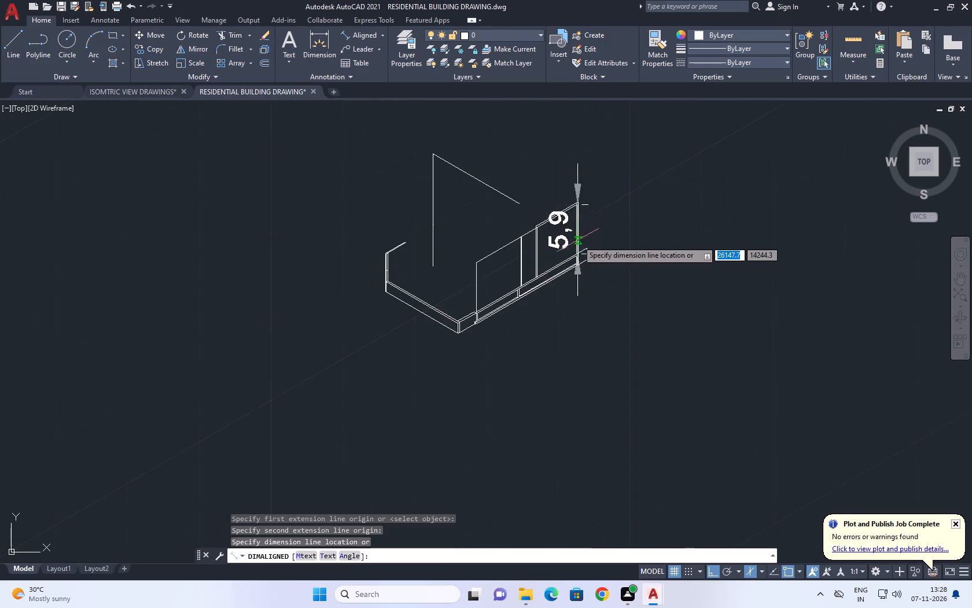
pyautogui.scroll(2, 577, 240)
pyautogui.press('Escape')
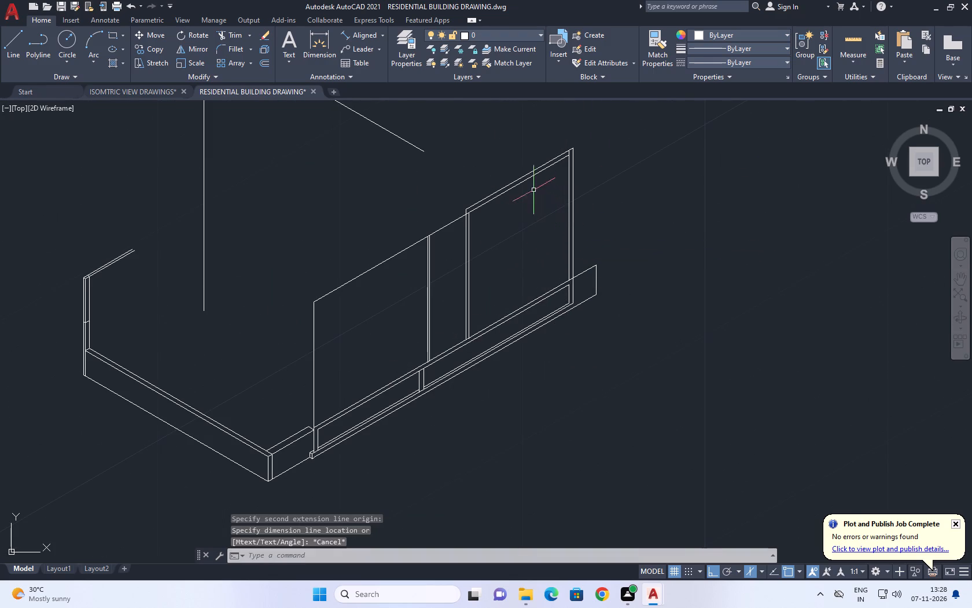
# Erase the inner top line running from the far upright to the front corner upright.
pyautogui.click(510, 189)
pyautogui.scroll(1, 551, 196)
pyautogui.moveTo(552, 196); pyautogui.dragTo(502, 219, button='middle')
pyautogui.scroll(-1, 471, 219)
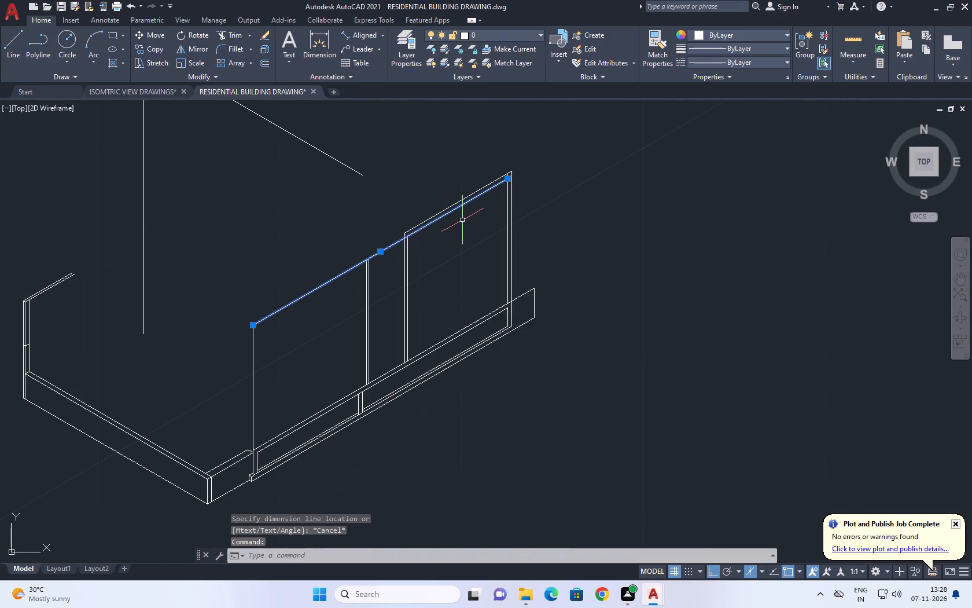
pyautogui.press('Delete')
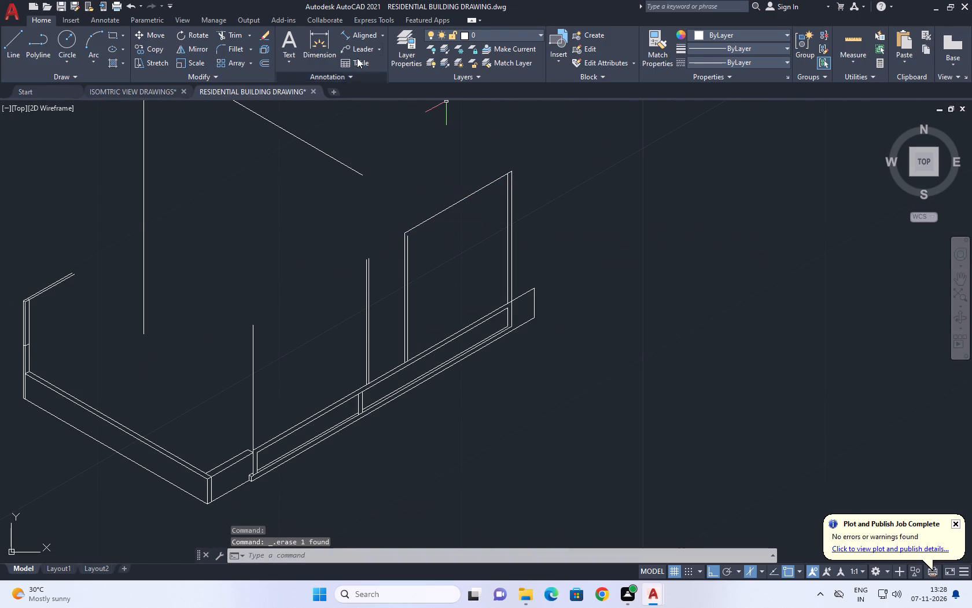
# Measure the far inner upright's height from the outer top line down to the ledge line with an aligned dimension.
pyautogui.click(355, 36)
pyautogui.scroll(1, 513, 174)
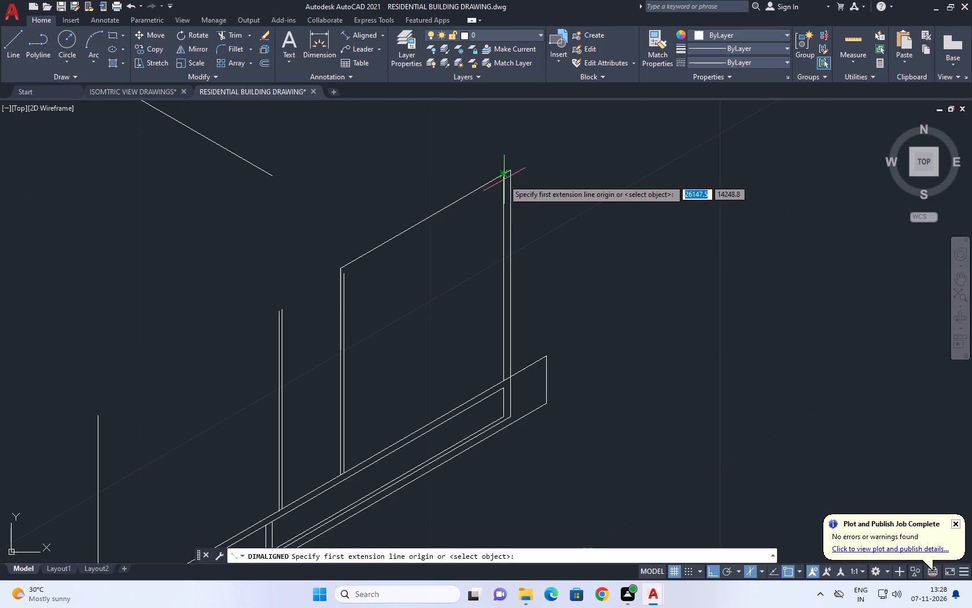
pyautogui.click(502, 175)
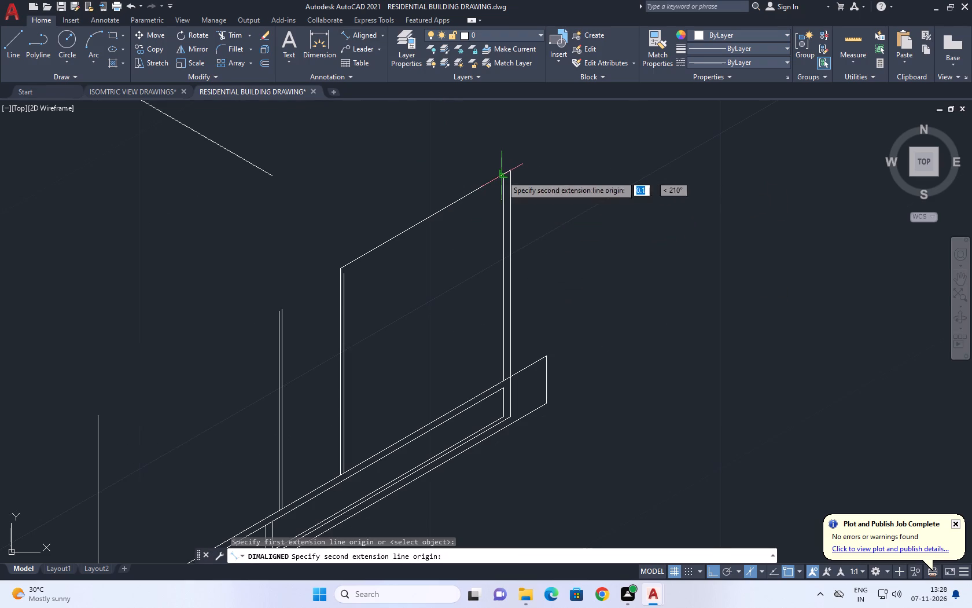
pyautogui.scroll(3, 507, 401)
pyautogui.click(488, 307)
pyautogui.scroll(-5, 513, 310)
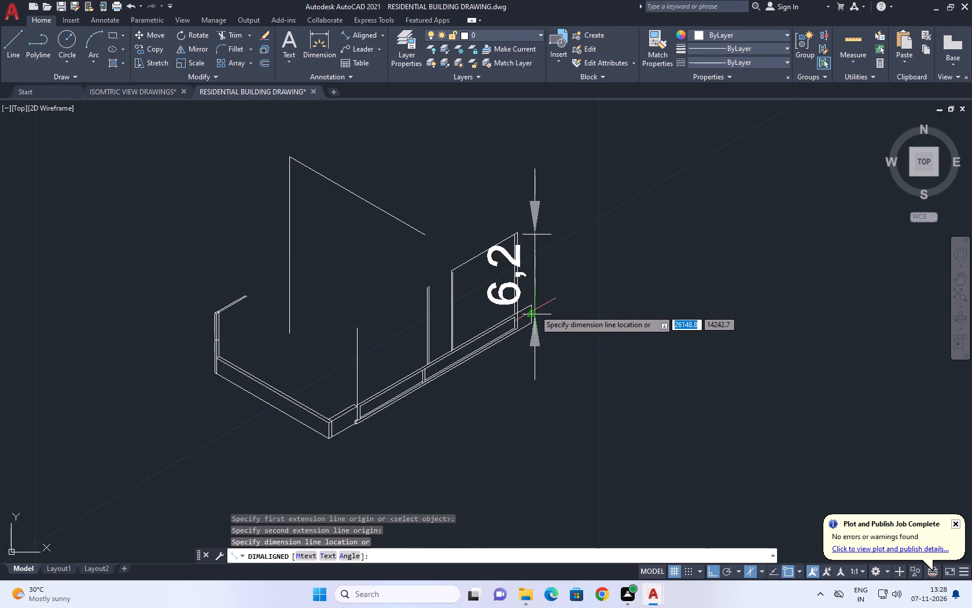
pyautogui.press('Escape')
# Erase the remaining outer top line of the wall frame between the far and middle uprights.
pyautogui.scroll(2, 488, 248)
pyautogui.click(489, 266)
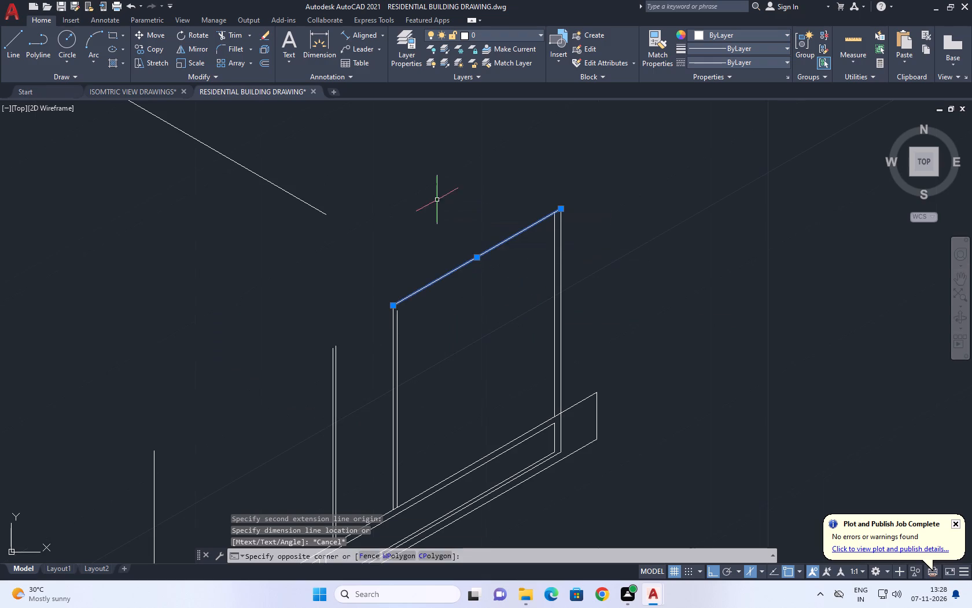
pyautogui.click(437, 200)
pyautogui.press('Delete')
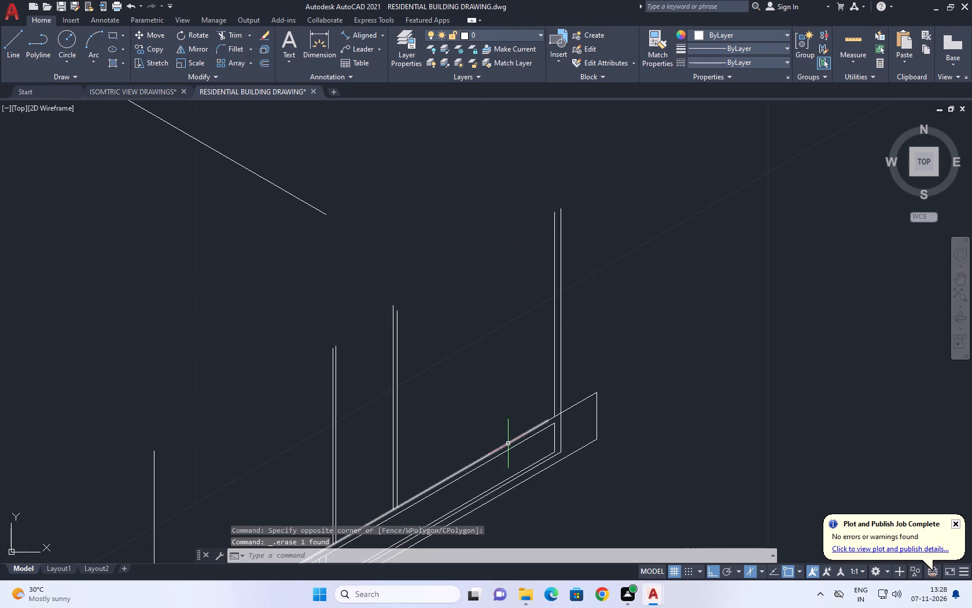
# Copy the ledge's upper line 6 units straight up as the wall's new top edge.
pyautogui.click(508, 444)
pyautogui.scroll(-2, 480, 399)
pyautogui.moveTo(475, 395); pyautogui.dragTo(477, 351, button='middle')
pyautogui.write('CO')
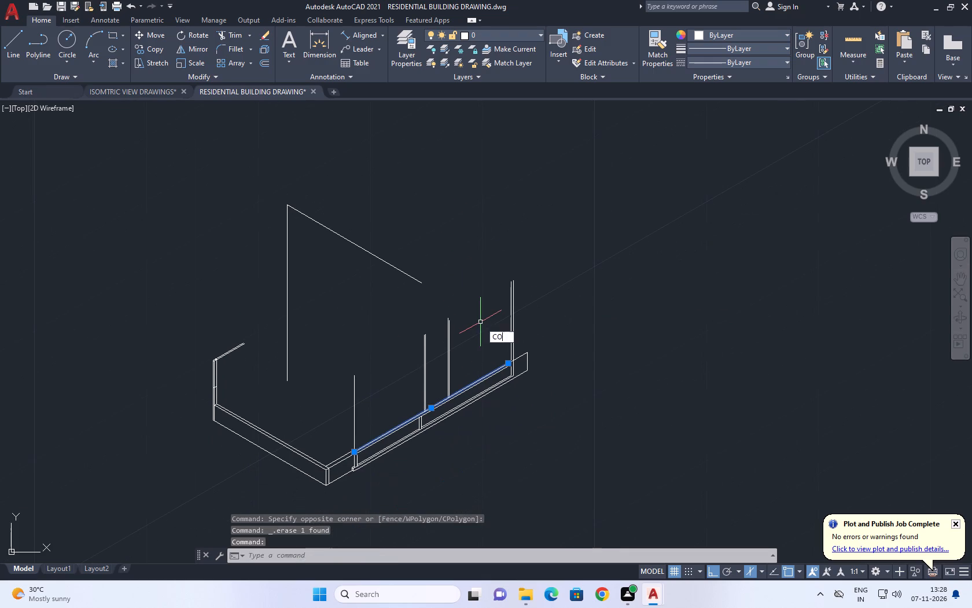
pyautogui.press('space')
pyautogui.click(488, 351)
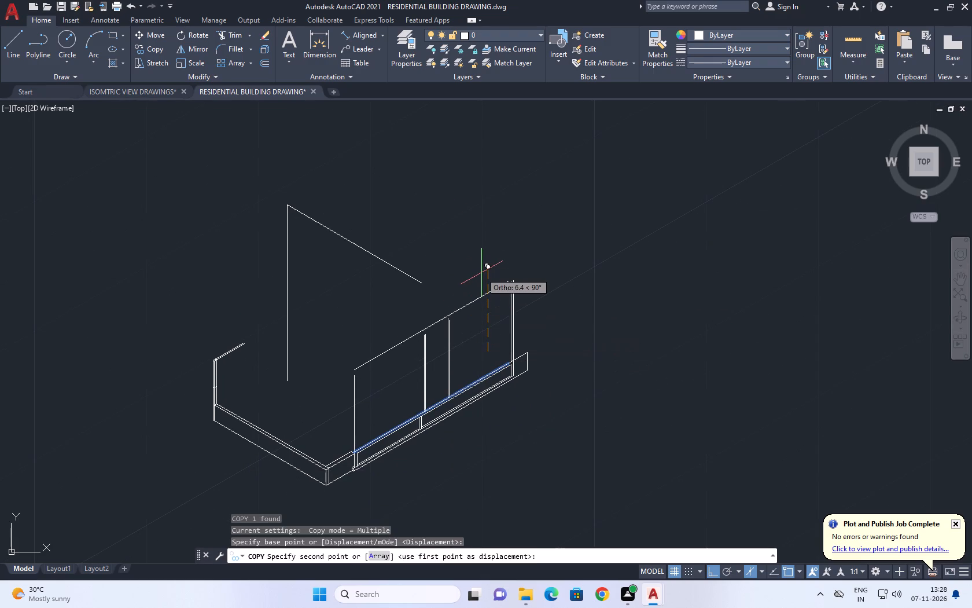
pyautogui.press('6')
pyautogui.press('Return')
pyautogui.press('Escape')
# Extend the short lines of both middle double uprights and the front corner upright to the new top edge.
pyautogui.scroll(3, 426, 350)
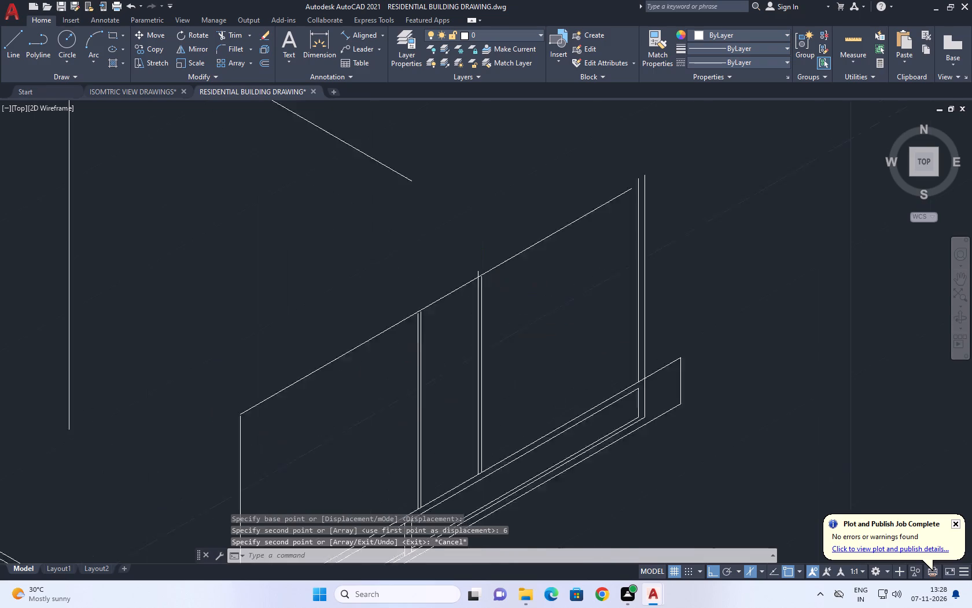
pyautogui.moveTo(562, 214); pyautogui.dragTo(556, 248, button='middle')
pyautogui.scroll(1, 556, 248)
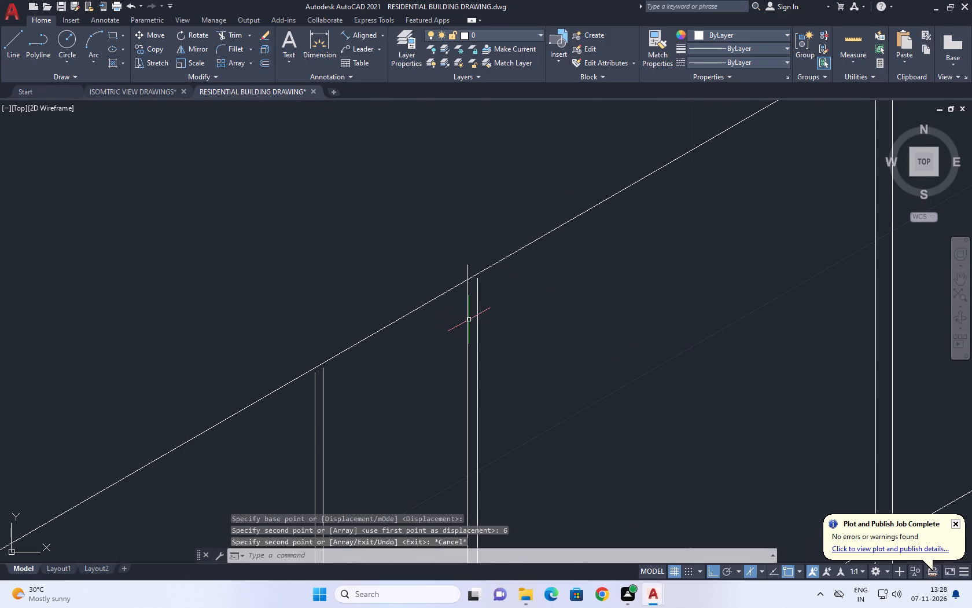
pyautogui.write('EX')
pyautogui.press('space')
pyautogui.click(289, 416)
pyautogui.click(536, 276)
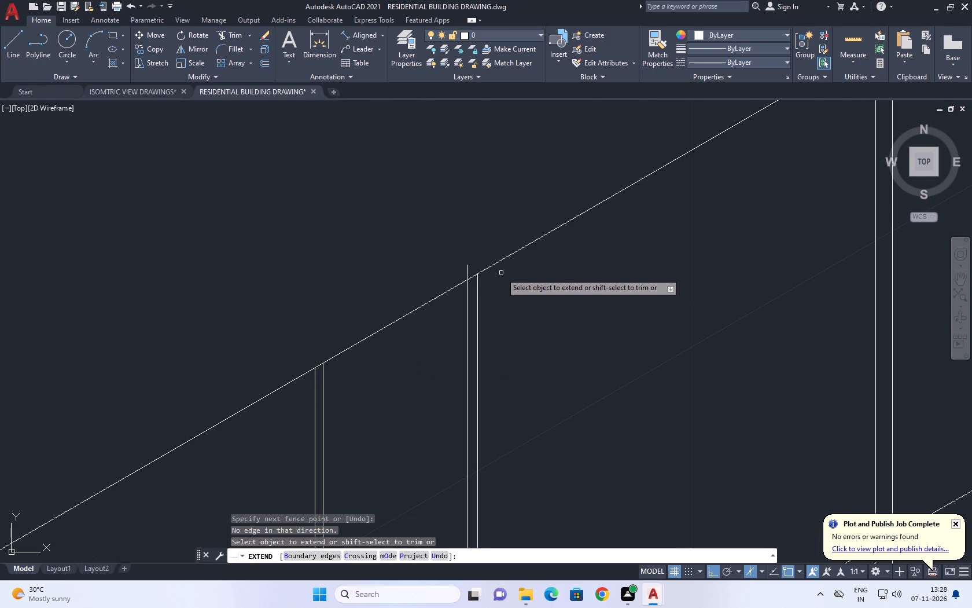
pyautogui.scroll(-2, 495, 277)
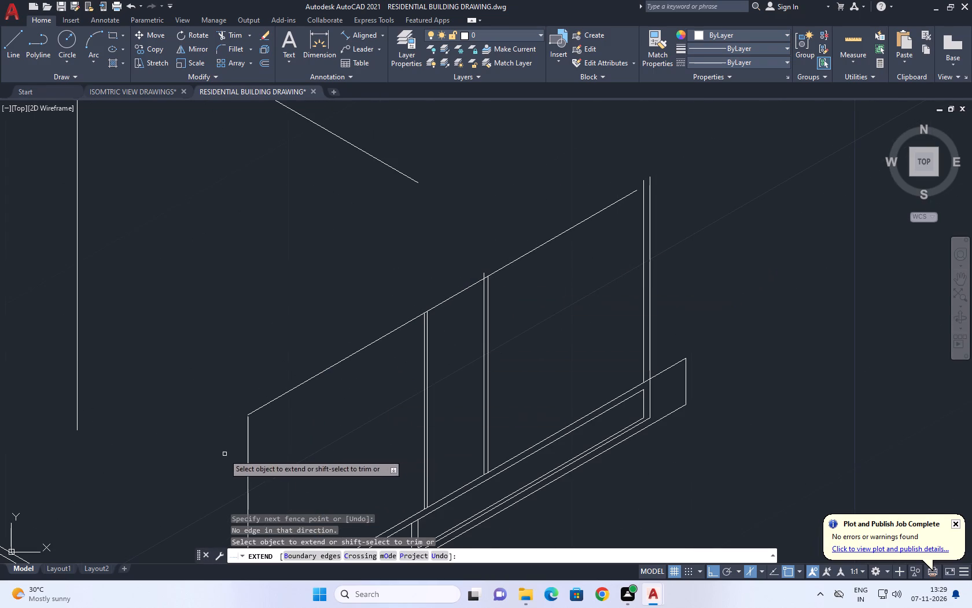
pyautogui.click(222, 453)
pyautogui.click(268, 427)
pyautogui.press('Escape')
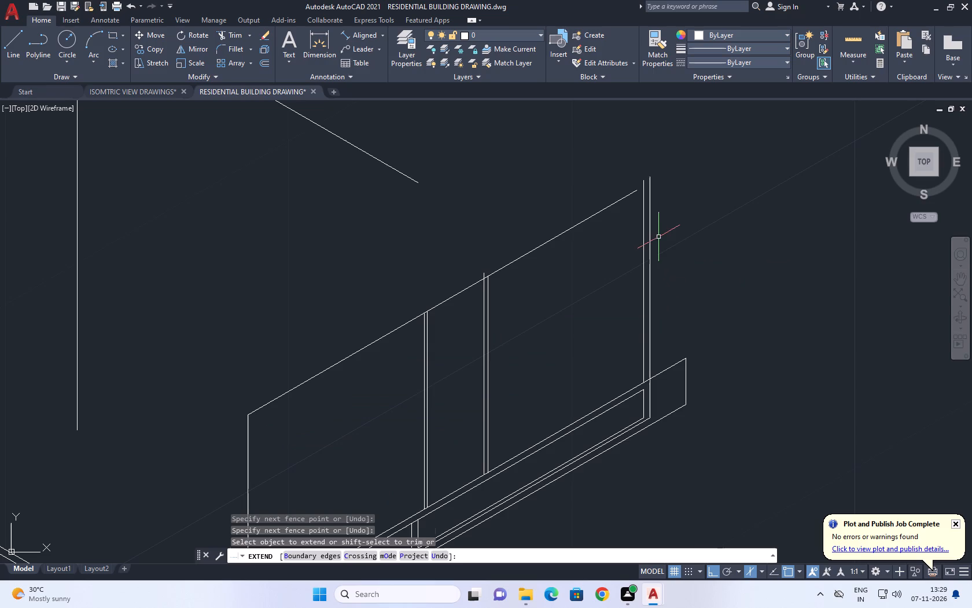
# Fillet the new top edge to the outermost far upright with radius 0.
pyautogui.write('F')
pyautogui.press('space')
pyautogui.click(631, 194)
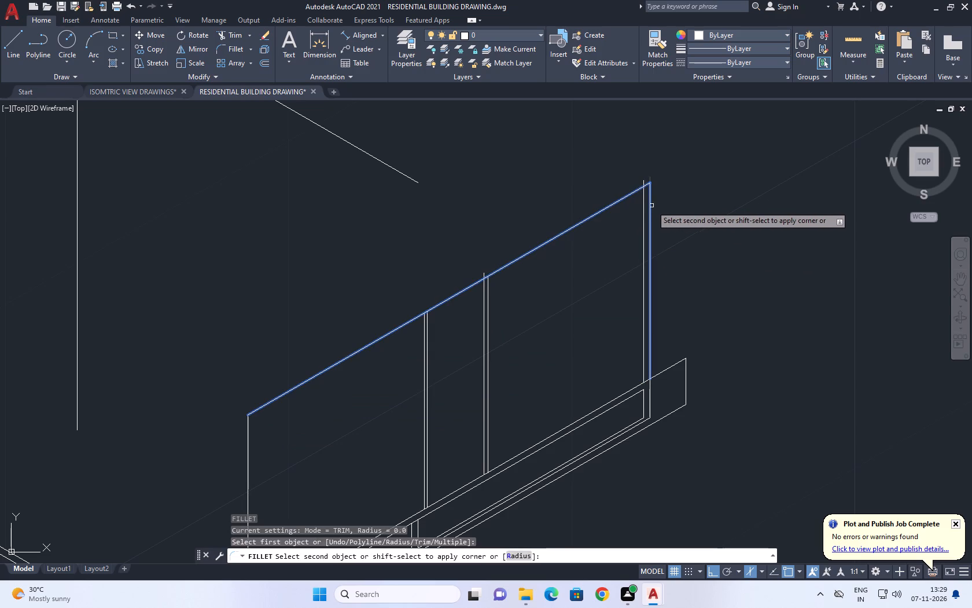
pyautogui.click(651, 206)
# Trim the far inner upright and the middle frame upright where they project above the new top edge.
pyautogui.press('t')
pyautogui.press('r')
pyautogui.scroll(2, 652, 166)
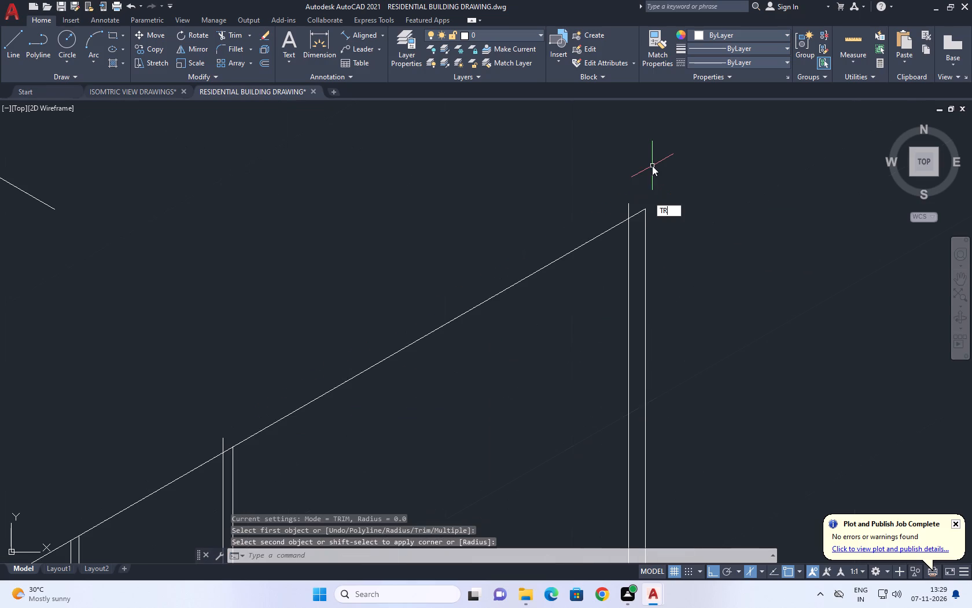
pyautogui.press('space')
pyautogui.click(644, 207)
pyautogui.click(614, 217)
pyautogui.scroll(-2, 640, 189)
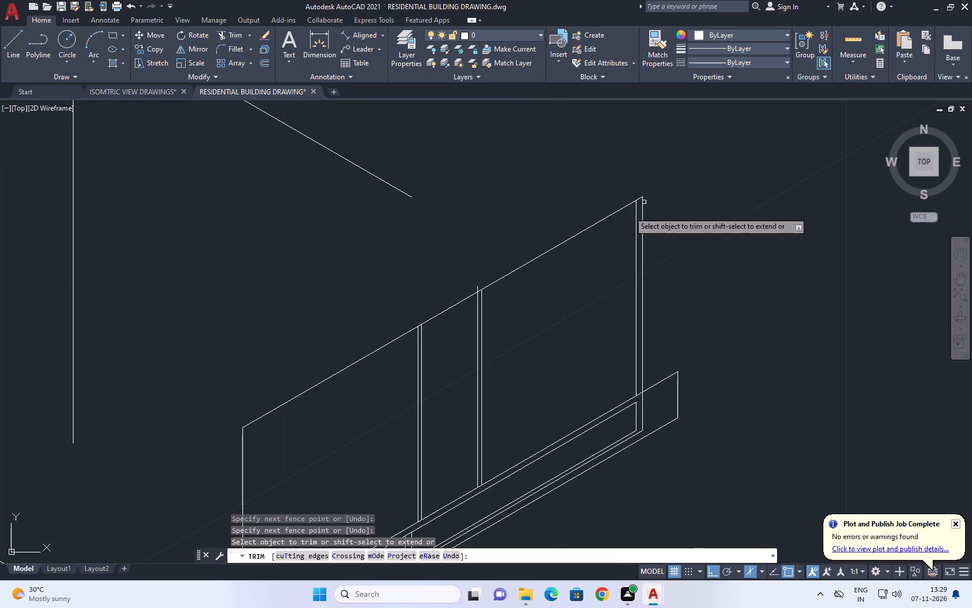
pyautogui.scroll(5, 477, 299)
pyautogui.click(560, 237)
pyautogui.click(470, 270)
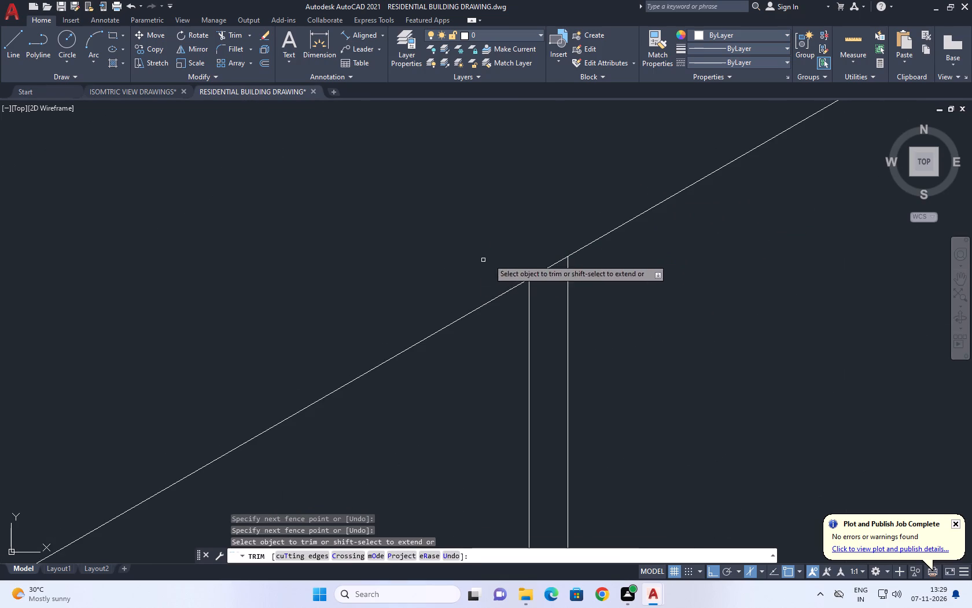
pyautogui.scroll(-3, 543, 242)
pyautogui.scroll(4, 403, 353)
pyautogui.scroll(4, 364, 221)
pyautogui.scroll(-15, 364, 221)
pyautogui.scroll(5, 380, 364)
pyautogui.press('Escape')
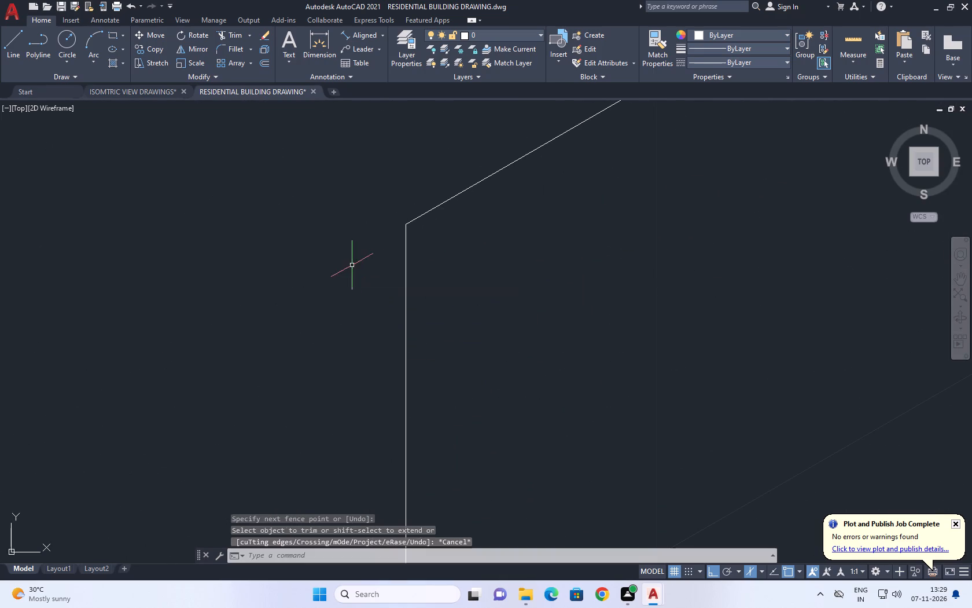
# Fillet the new top edge to the front corner upright with radius 0.
pyautogui.press('f')
pyautogui.scroll(-1, 371, 266)
pyautogui.press('space')
pyautogui.click(416, 227)
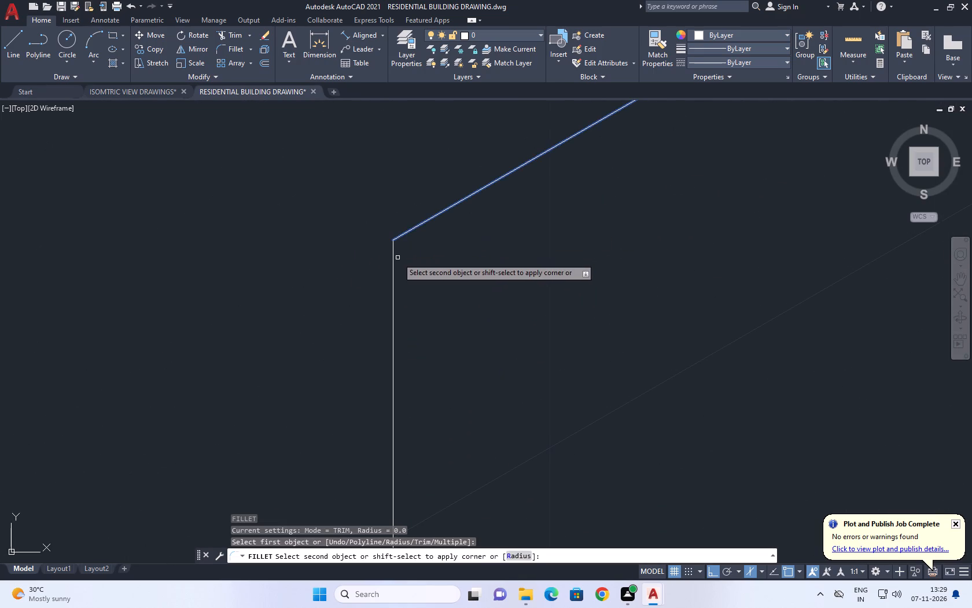
pyautogui.click(391, 258)
pyautogui.scroll(-3, 407, 273)
pyautogui.moveTo(636, 199); pyautogui.dragTo(574, 298, button='middle')
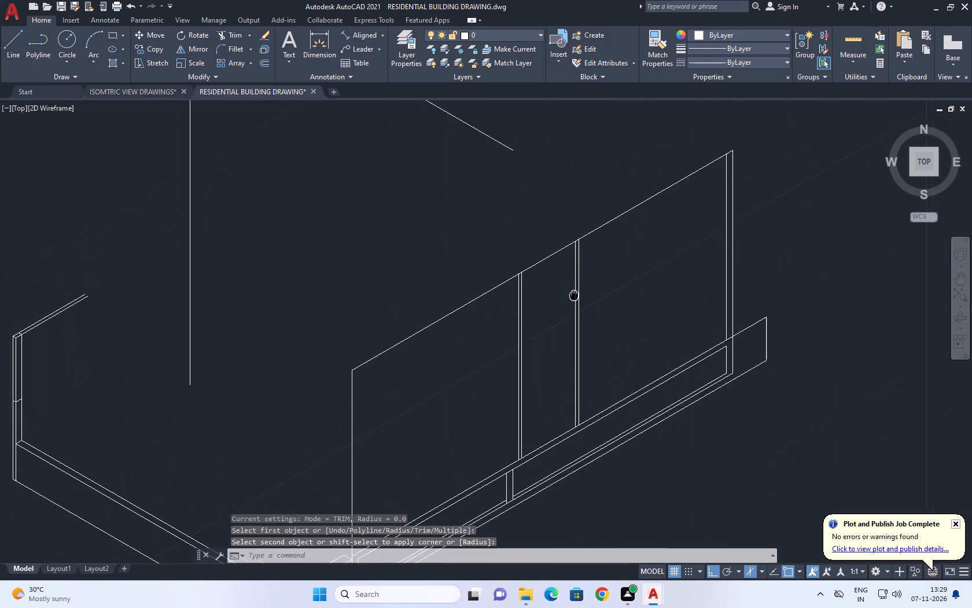
pyautogui.moveTo(574, 298); pyautogui.dragTo(570, 305, button='middle')
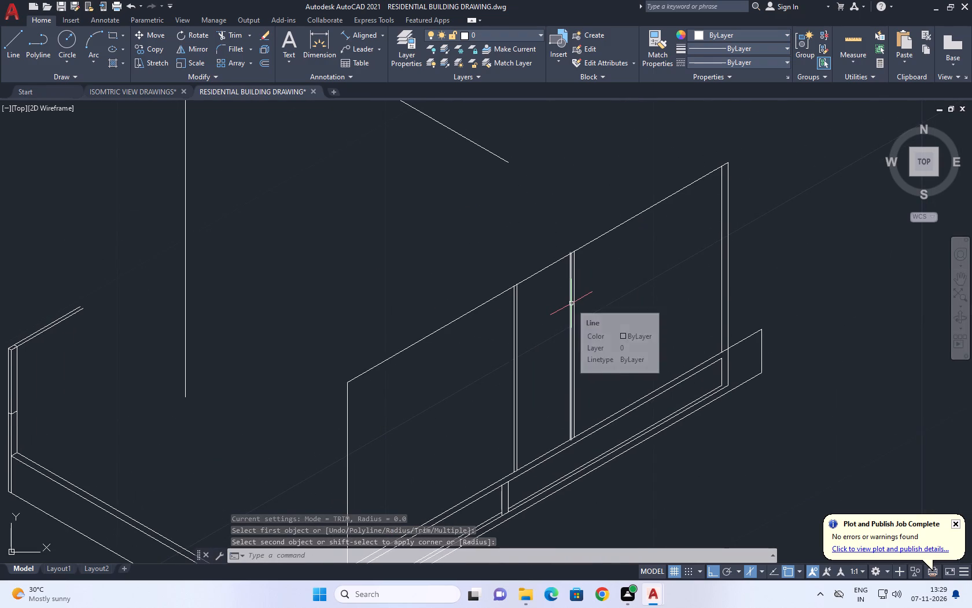
# Copy the front corner upright 0.226 inward along the wall to form its inner line.
pyautogui.scroll(1, 571, 303)
pyautogui.moveTo(280, 403); pyautogui.dragTo(500, 169, button='middle')
pyautogui.click(522, 277)
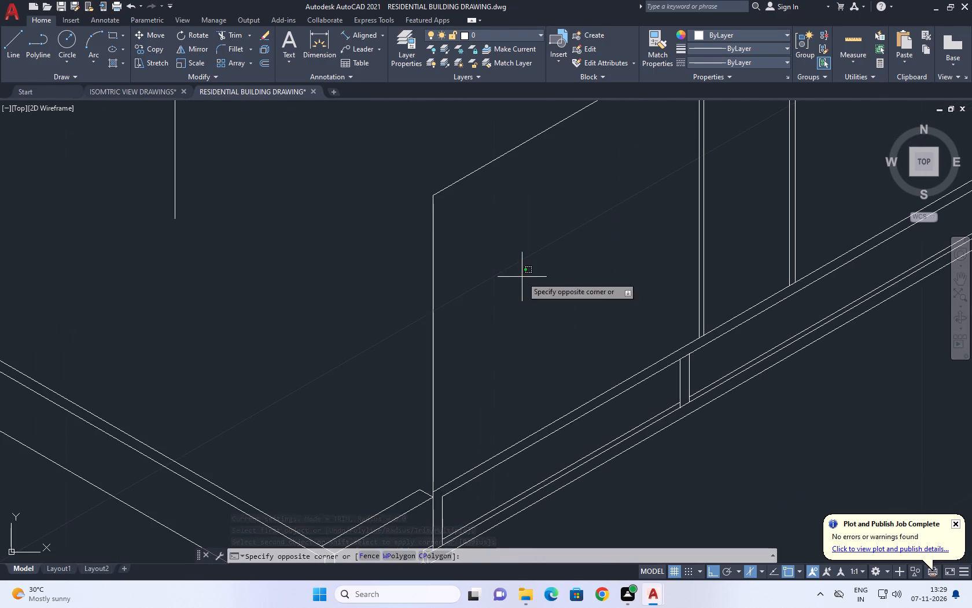
pyautogui.moveTo(414, 289); pyautogui.dragTo(397, 305)
pyautogui.moveTo(525, 262); pyautogui.dragTo(481, 315, button='middle')
pyautogui.write('CO')
pyautogui.press('space')
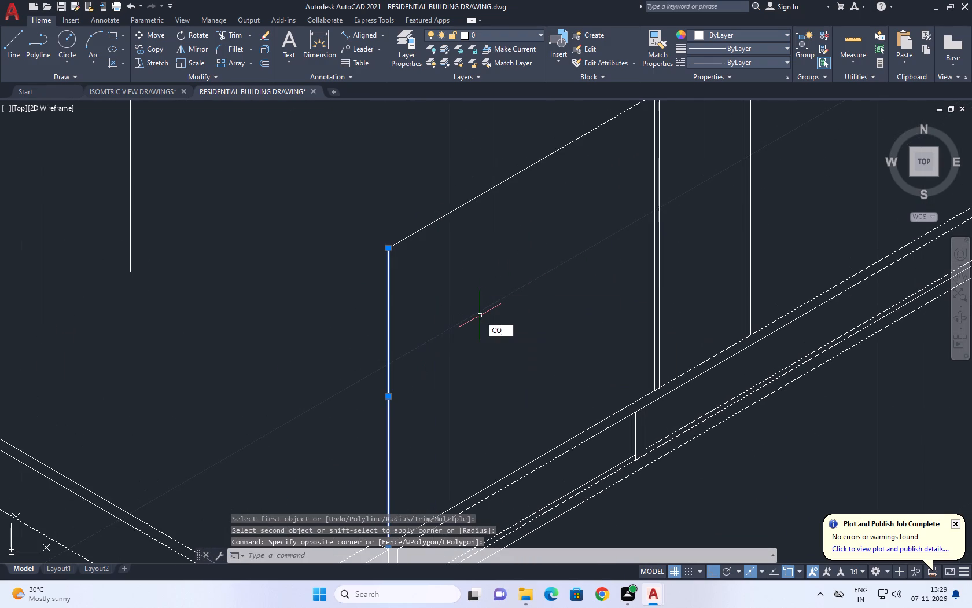
pyautogui.click(419, 317)
pyautogui.write('0.226')
pyautogui.press('Return')
pyautogui.press('Escape')
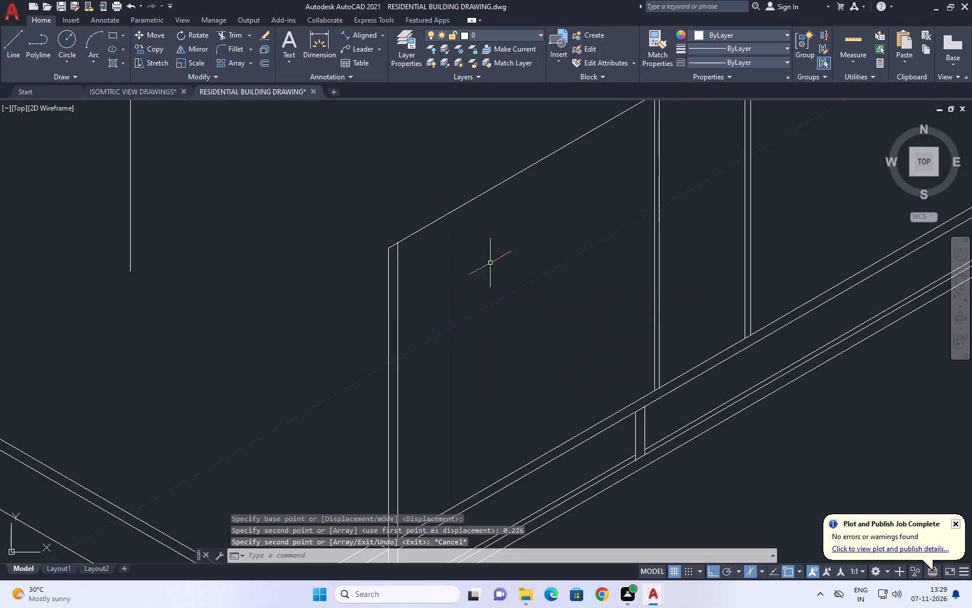
# Copy the wall's top edge 0.226 straight up to form a double top line.
pyautogui.click(436, 247)
pyautogui.click(413, 210)
pyautogui.moveTo(525, 218); pyautogui.dragTo(542, 306, button='middle')
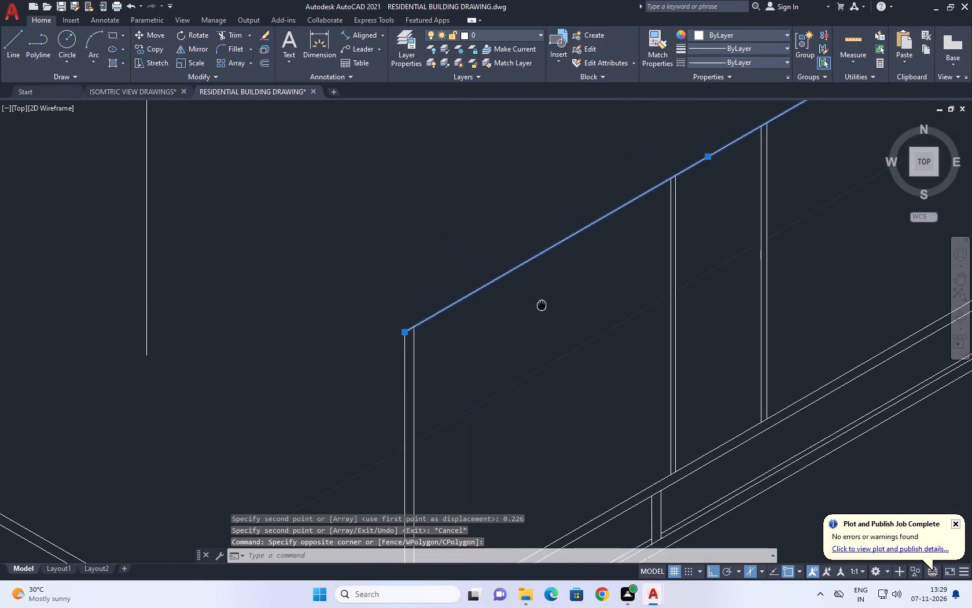
pyautogui.moveTo(542, 306); pyautogui.dragTo(542, 307, button='middle')
pyautogui.write('CO')
pyautogui.press('space')
pyautogui.click(450, 300)
pyautogui.write('0.006')
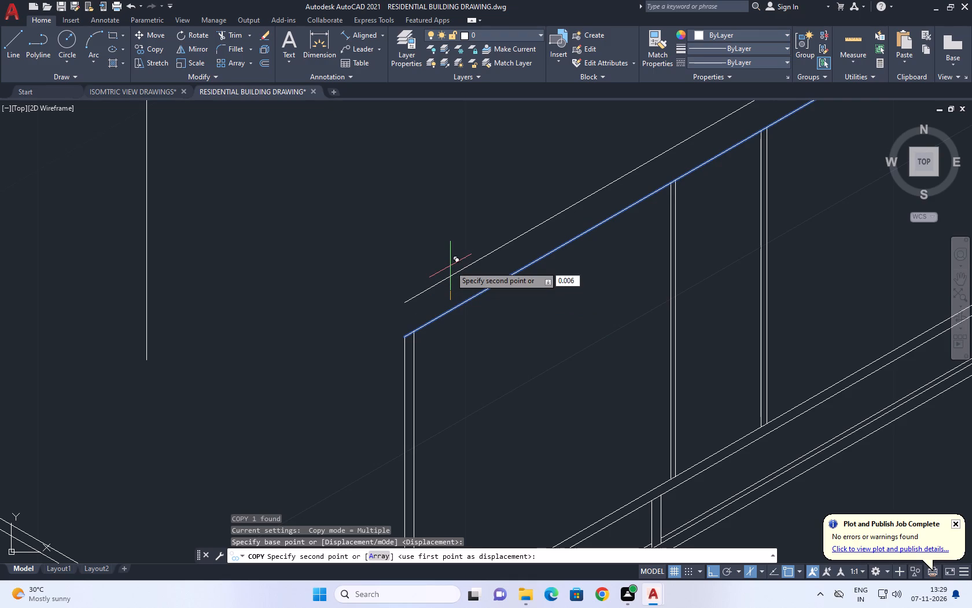
pyautogui.press('BackSpace')
pyautogui.press('BackSpace')
pyautogui.press('BackSpace')
pyautogui.write('226')
pyautogui.press('Return')
pyautogui.press('Escape')
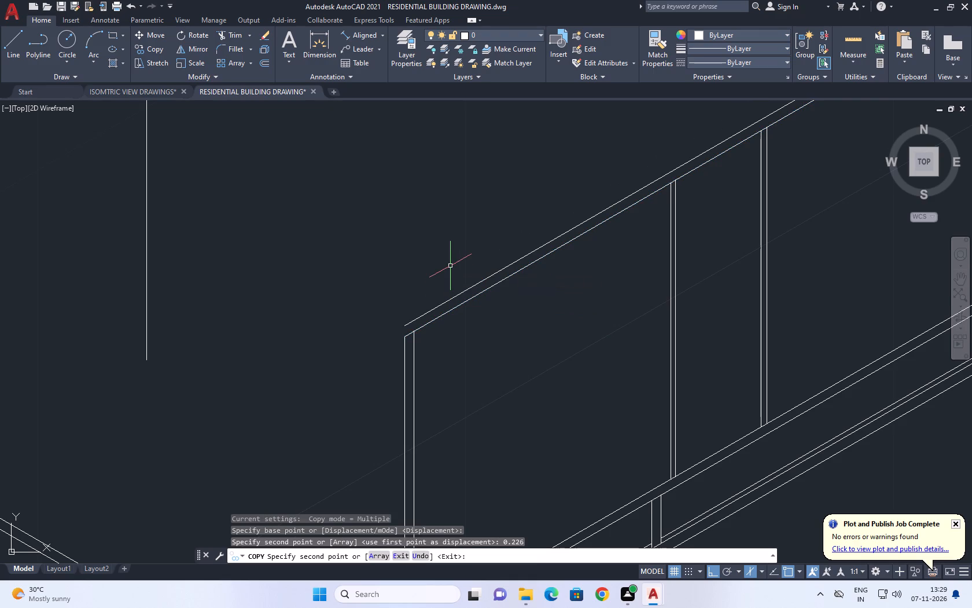
# Extend the front corner, both middle and the far double uprights to the upper top line.
pyautogui.write('EX')
pyautogui.press('space')
pyautogui.moveTo(369, 395); pyautogui.dragTo(386, 397)
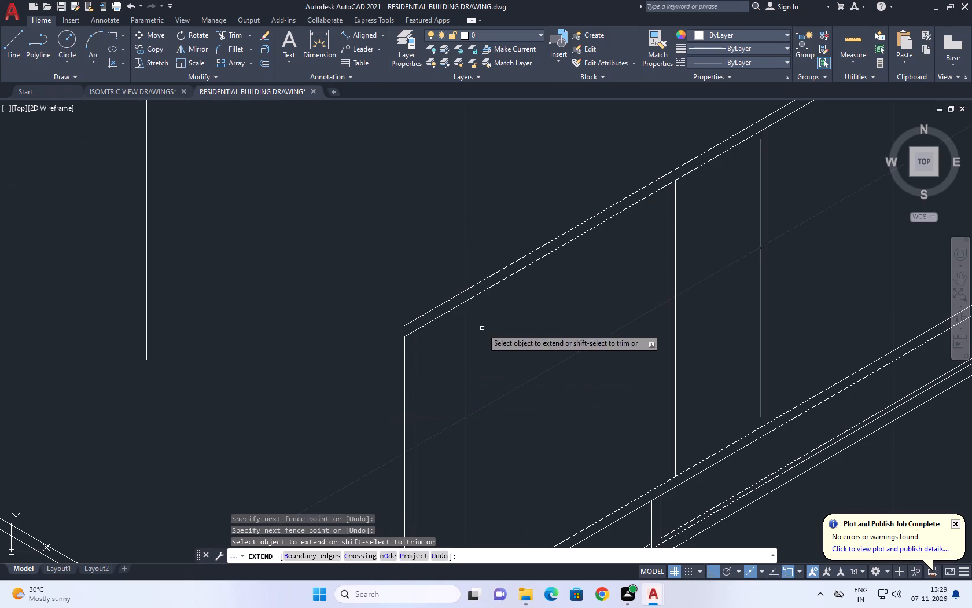
pyautogui.click(450, 343)
pyautogui.click(375, 372)
pyautogui.click(732, 221)
pyautogui.moveTo(624, 257); pyautogui.dragTo(626, 265)
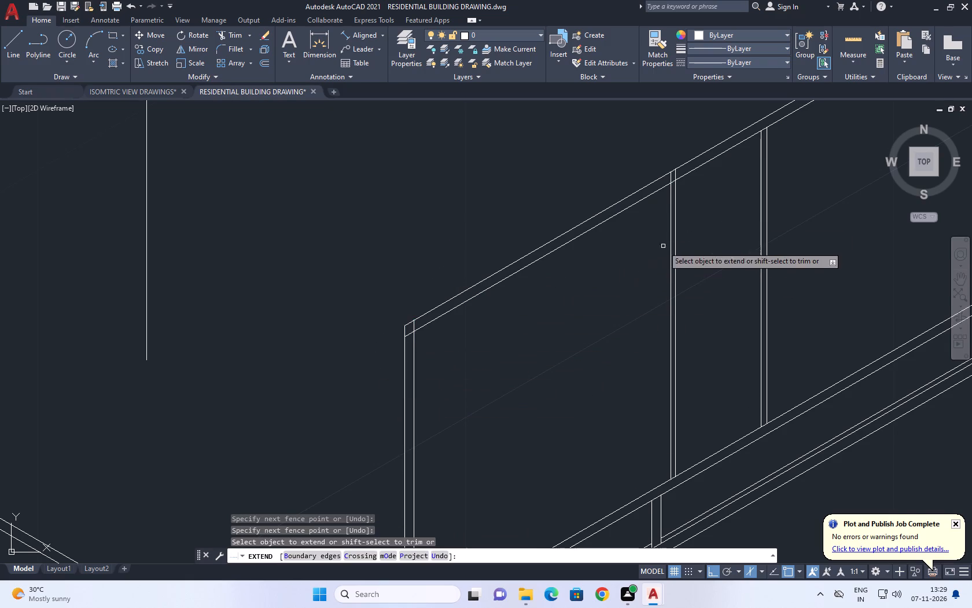
pyautogui.moveTo(688, 251); pyautogui.dragTo(443, 412, button='middle')
pyautogui.scroll(1, 623, 301)
pyautogui.click(444, 383)
pyautogui.click(640, 303)
pyautogui.scroll(-1, 554, 312)
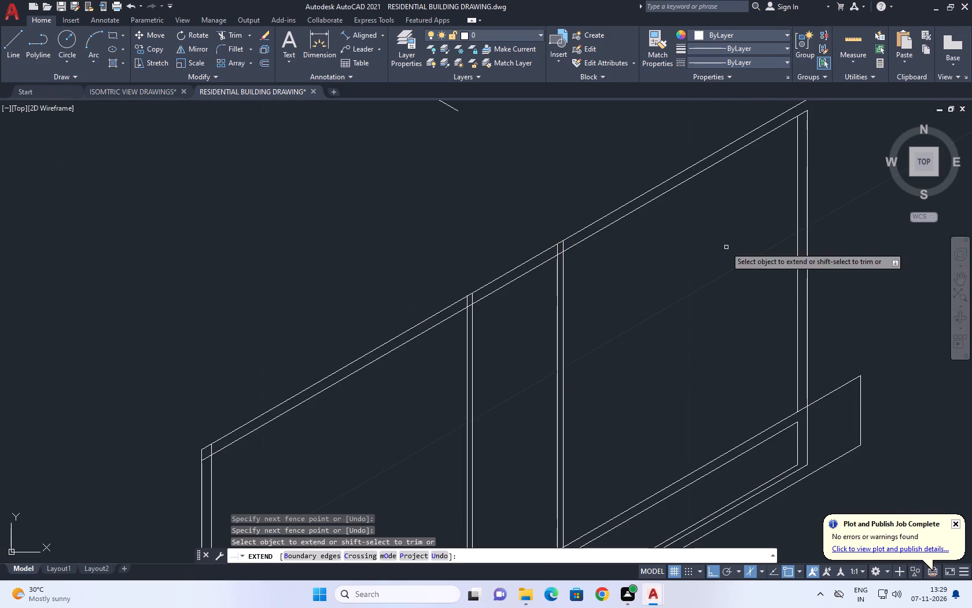
pyautogui.moveTo(725, 247); pyautogui.dragTo(615, 384, button='middle')
pyautogui.moveTo(635, 348); pyautogui.dragTo(641, 345)
pyautogui.click(753, 270)
pyautogui.press('Escape')
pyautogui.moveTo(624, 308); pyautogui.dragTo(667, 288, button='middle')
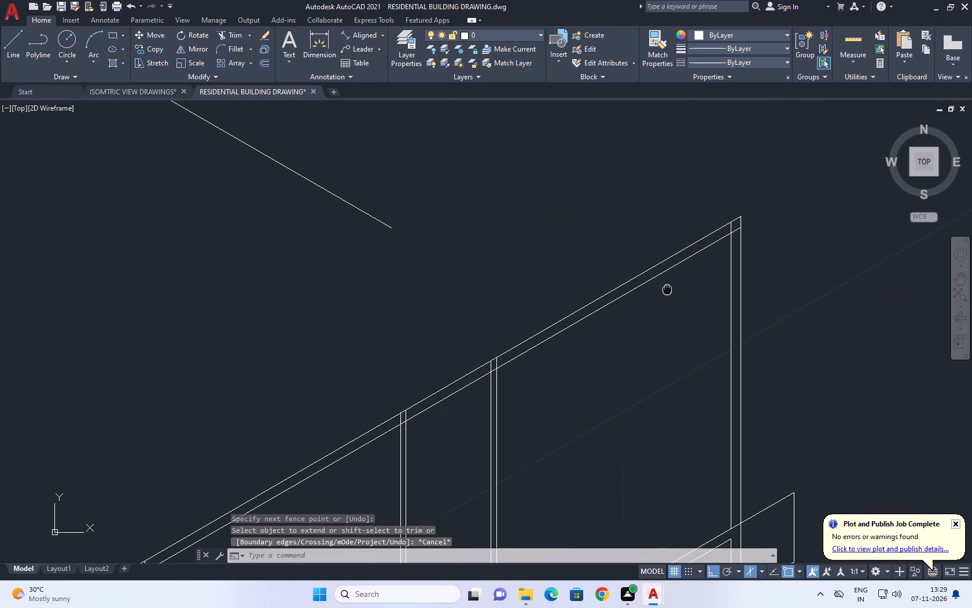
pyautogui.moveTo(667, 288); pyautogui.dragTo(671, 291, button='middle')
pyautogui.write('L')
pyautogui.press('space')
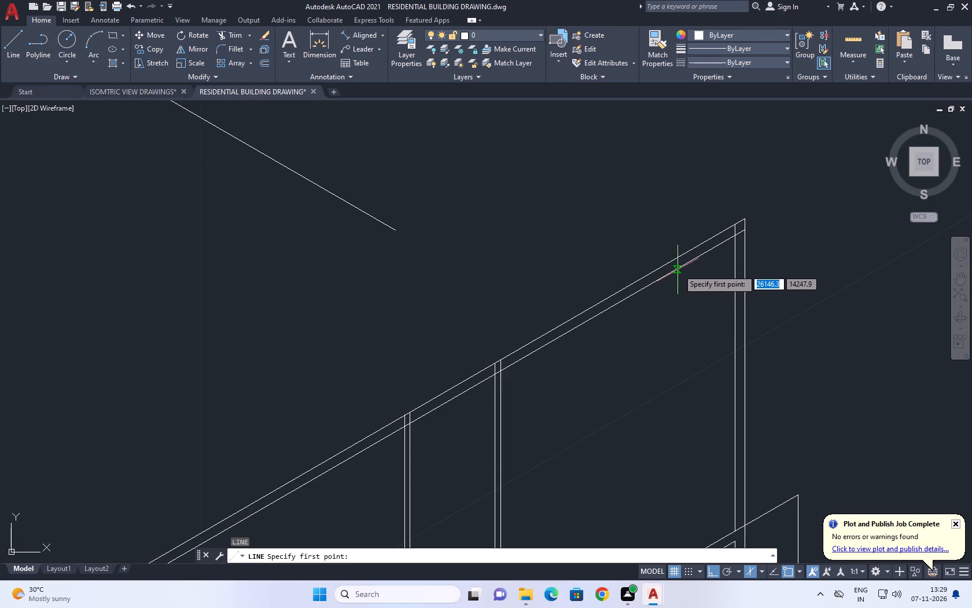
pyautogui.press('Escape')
# Trim the lines of both middle double uprights where they cross between the two top lines.
pyautogui.moveTo(572, 335); pyautogui.dragTo(606, 301, button='middle')
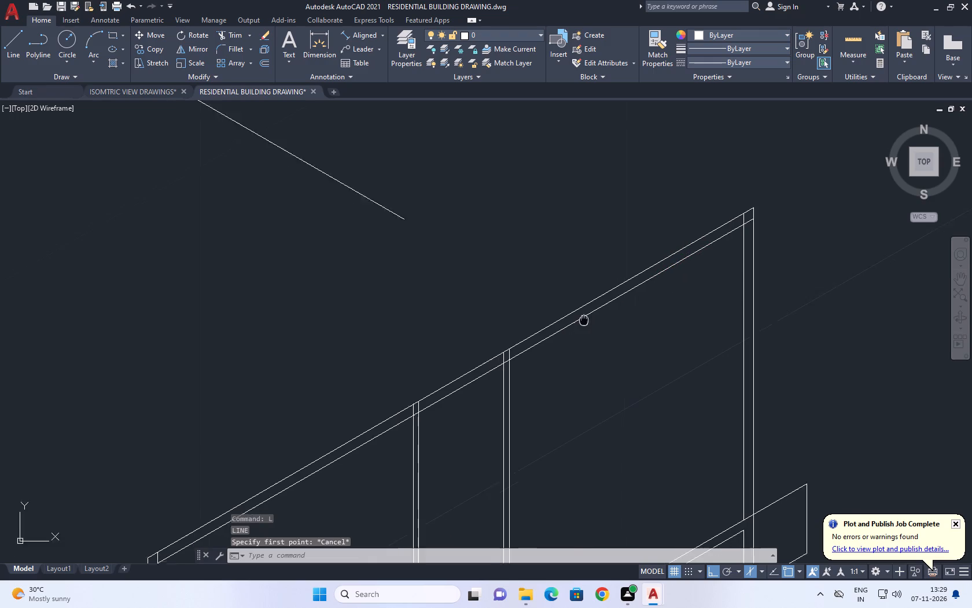
pyautogui.moveTo(606, 301); pyautogui.dragTo(651, 273, button='middle')
pyautogui.press('t')
pyautogui.press('r')
pyautogui.press('space')
pyautogui.scroll(4, 470, 368)
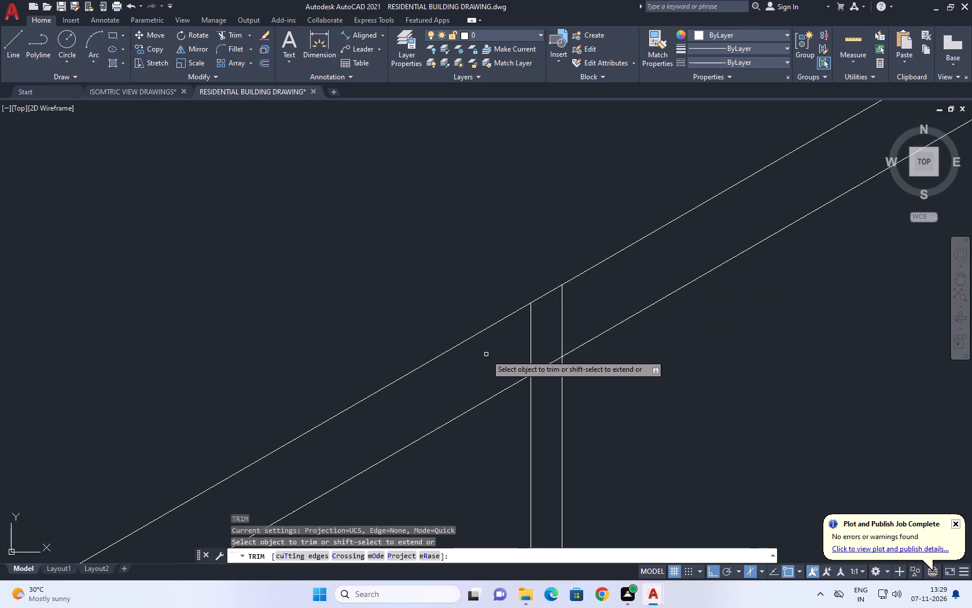
pyautogui.moveTo(488, 354); pyautogui.dragTo(509, 346)
pyautogui.click(594, 302)
pyautogui.click(501, 354)
pyautogui.scroll(-3, 539, 330)
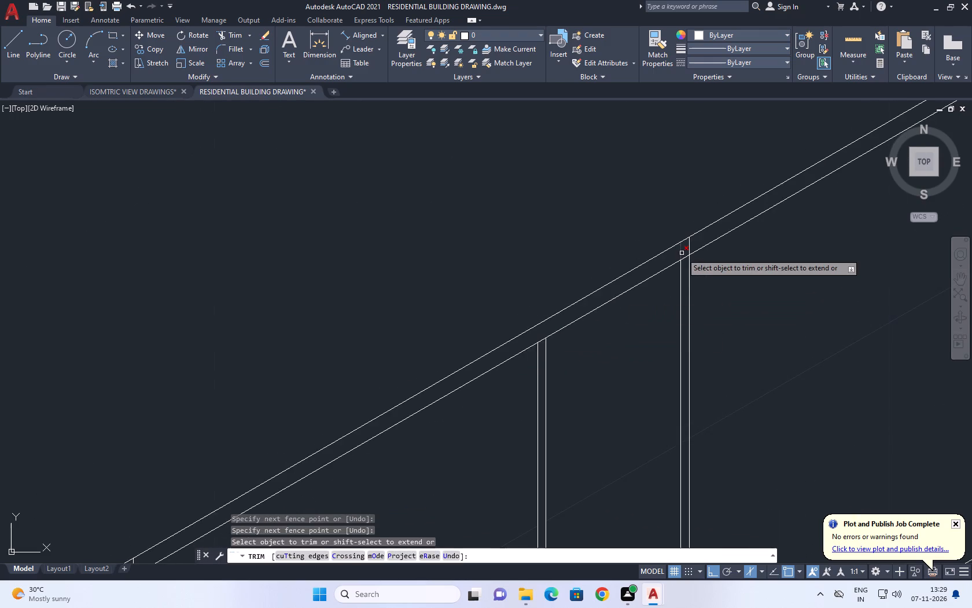
pyautogui.scroll(3, 682, 253)
pyautogui.click(720, 220)
pyautogui.click(647, 261)
pyautogui.scroll(-4, 562, 279)
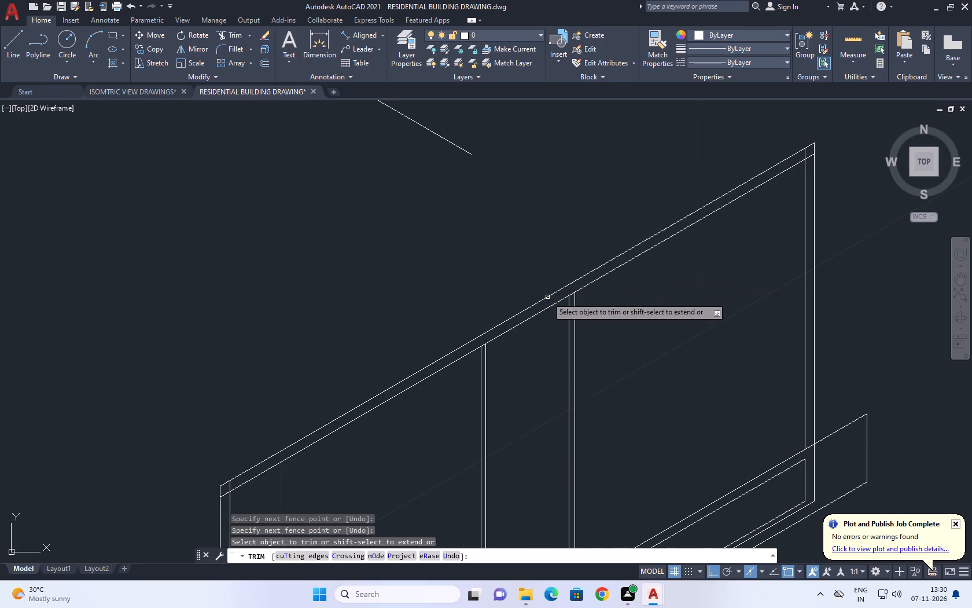
# Trim the overlapping inner upright and lower top line at the frame's far and front top corners.
pyautogui.scroll(6, 857, 142)
pyautogui.click(619, 186)
pyautogui.moveTo(710, 296); pyautogui.dragTo(715, 304)
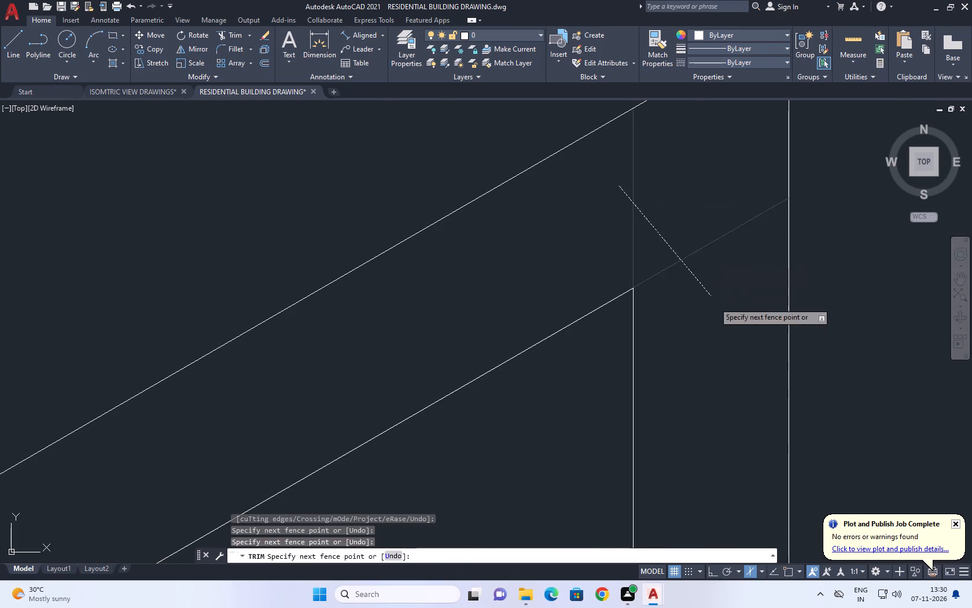
pyautogui.moveTo(715, 304); pyautogui.dragTo(715, 305)
pyautogui.scroll(-8, 702, 233)
pyautogui.scroll(5, 476, 382)
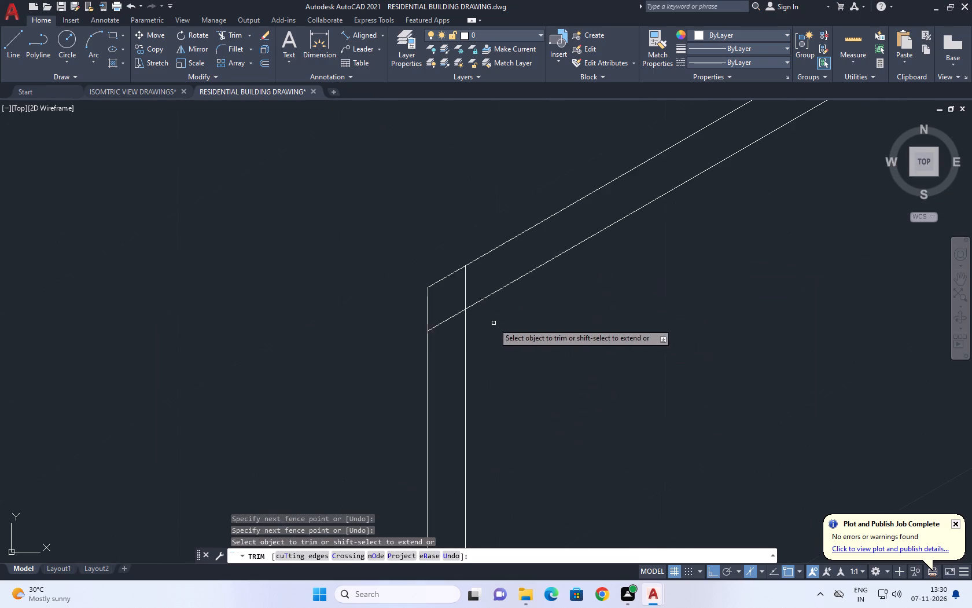
pyautogui.scroll(3, 450, 313)
pyautogui.click(523, 214)
pyautogui.click(452, 361)
pyautogui.scroll(-6, 483, 277)
pyautogui.press('Escape')
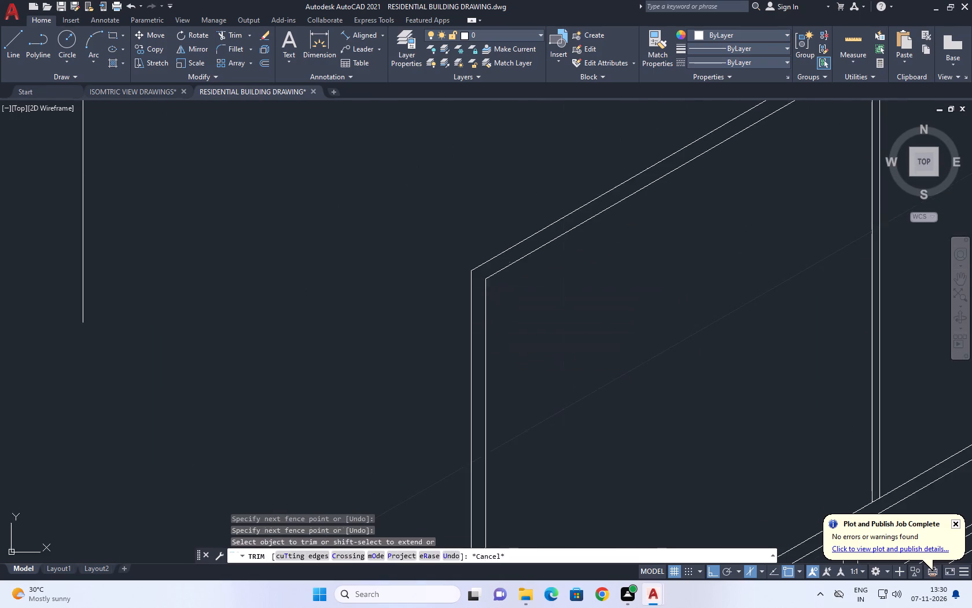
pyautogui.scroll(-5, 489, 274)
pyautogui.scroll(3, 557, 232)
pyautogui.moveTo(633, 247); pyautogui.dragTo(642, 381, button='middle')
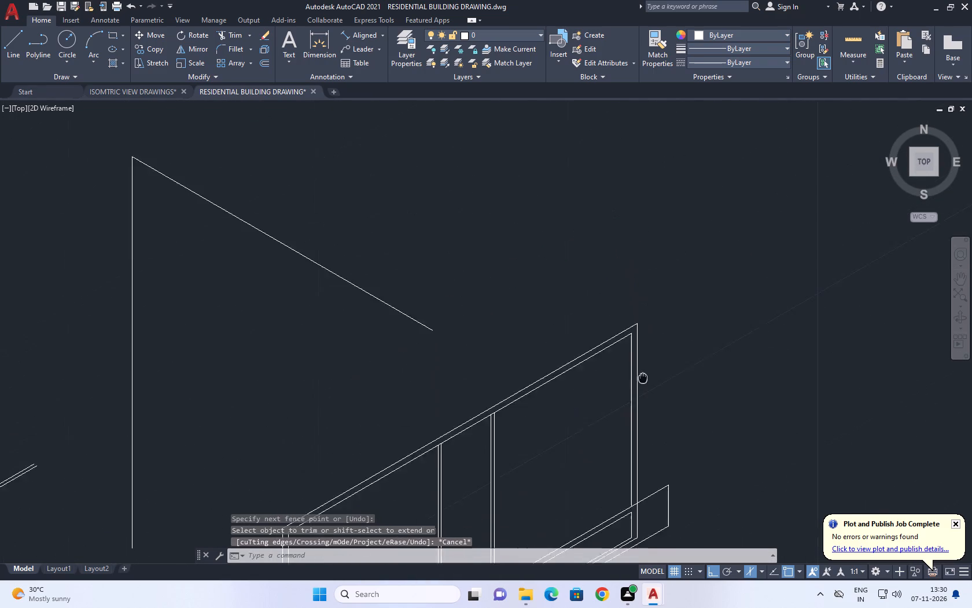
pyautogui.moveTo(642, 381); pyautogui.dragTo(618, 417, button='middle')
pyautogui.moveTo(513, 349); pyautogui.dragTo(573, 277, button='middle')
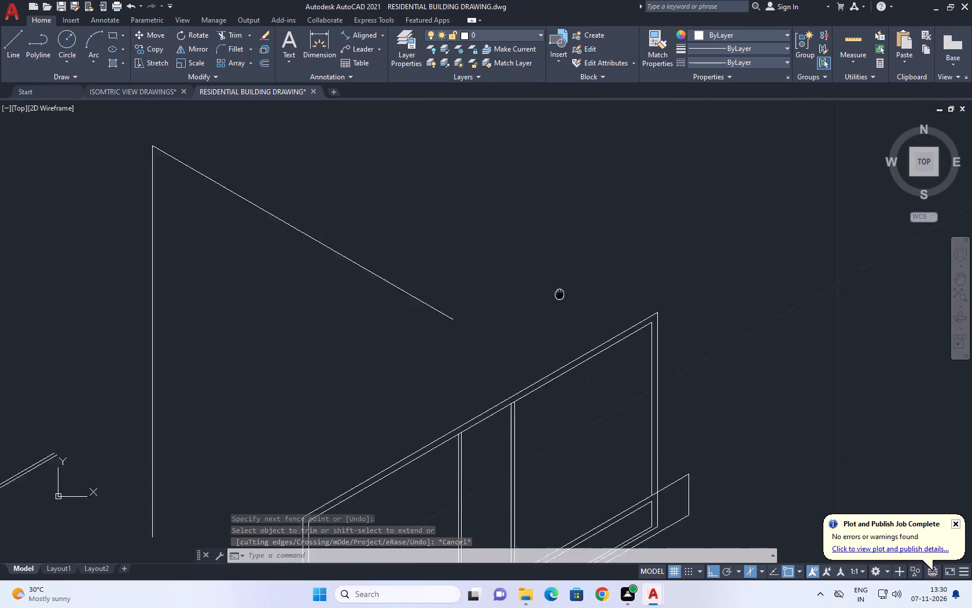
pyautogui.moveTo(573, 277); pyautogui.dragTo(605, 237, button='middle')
# Draw a short cross line between the two lines of the front corner upright near its mid-height.
pyautogui.scroll(-2, 654, 209)
pyautogui.scroll(3, 537, 328)
pyautogui.moveTo(509, 291); pyautogui.dragTo(454, 281, button='middle')
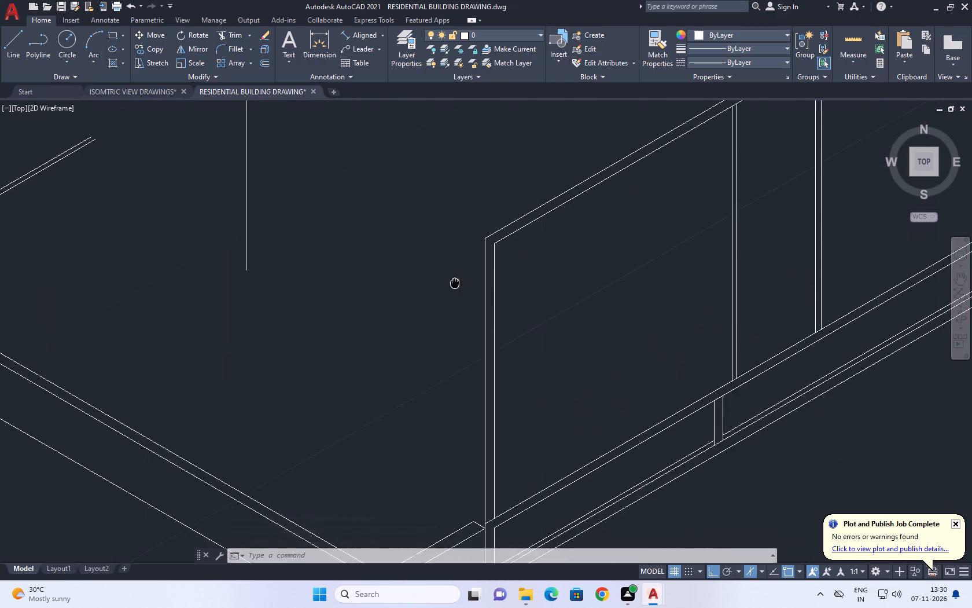
pyautogui.moveTo(454, 281); pyautogui.dragTo(451, 277, button='middle')
pyautogui.scroll(1, 446, 270)
pyautogui.press('l')
pyautogui.press('space')
pyautogui.scroll(-2, 524, 379)
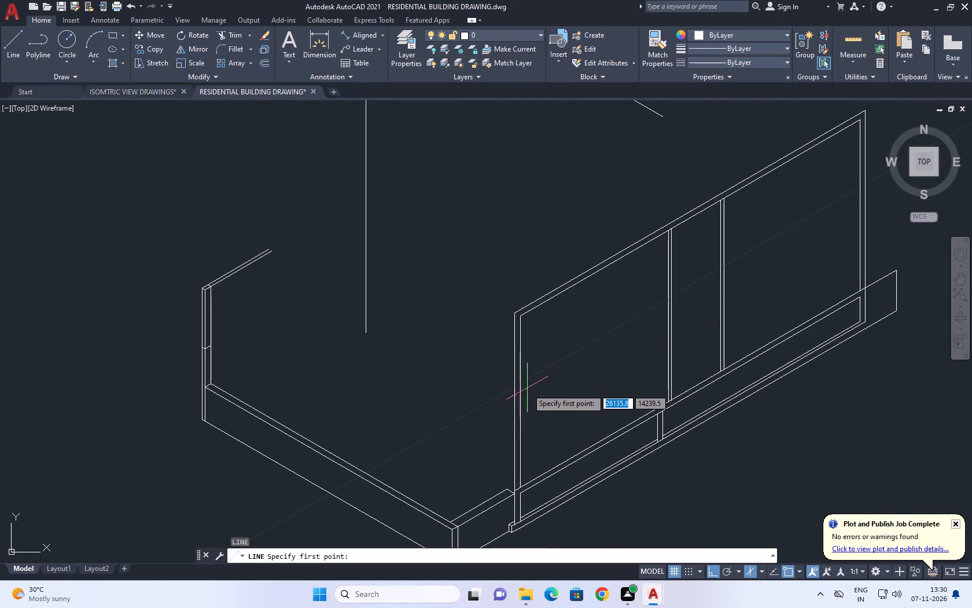
pyautogui.click(518, 401)
pyautogui.click(513, 404)
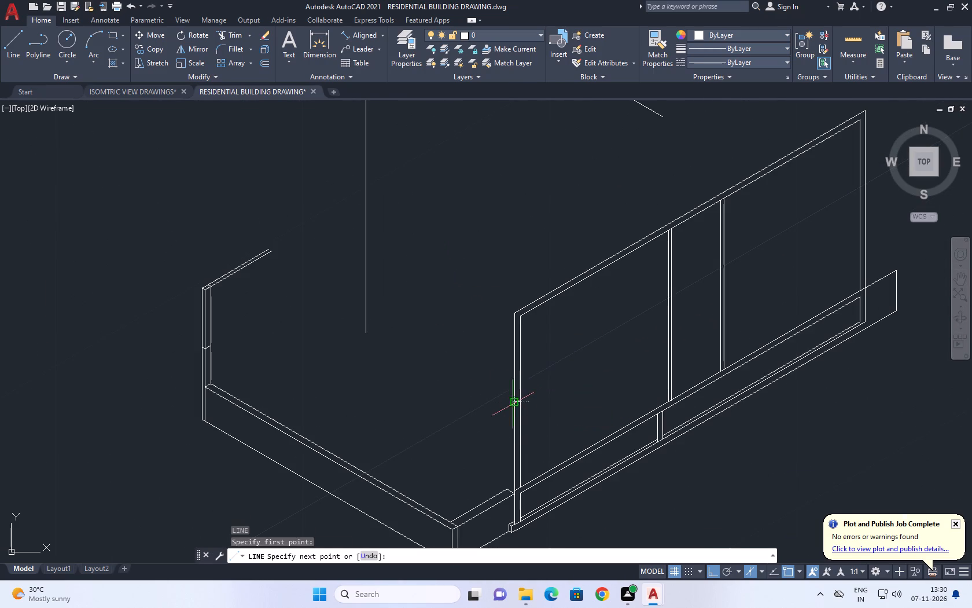
pyautogui.press('Escape')
pyautogui.scroll(4, 512, 411)
pyautogui.click(537, 378)
pyautogui.moveTo(530, 343); pyautogui.dragTo(530, 351)
pyautogui.scroll(-1, 531, 351)
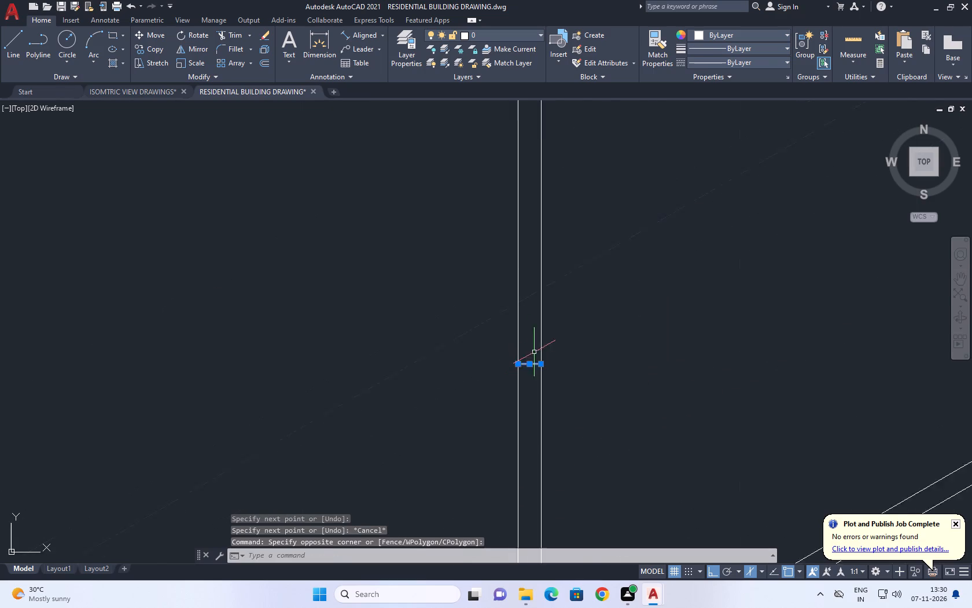
pyautogui.scroll(-2, 535, 353)
pyautogui.moveTo(592, 251); pyautogui.dragTo(596, 259, button='middle')
pyautogui.press('Escape')
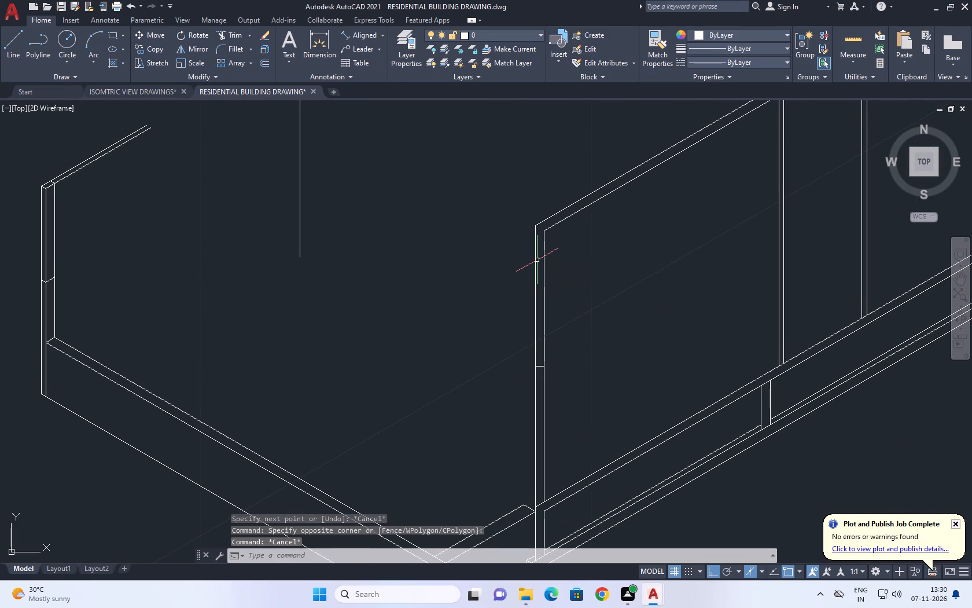
# Draw a line 0.226 down from the front inner top corner, continuing along the isometric axis across and past the upright.
pyautogui.write('L')
pyautogui.press('space')
pyautogui.scroll(1, 528, 267)
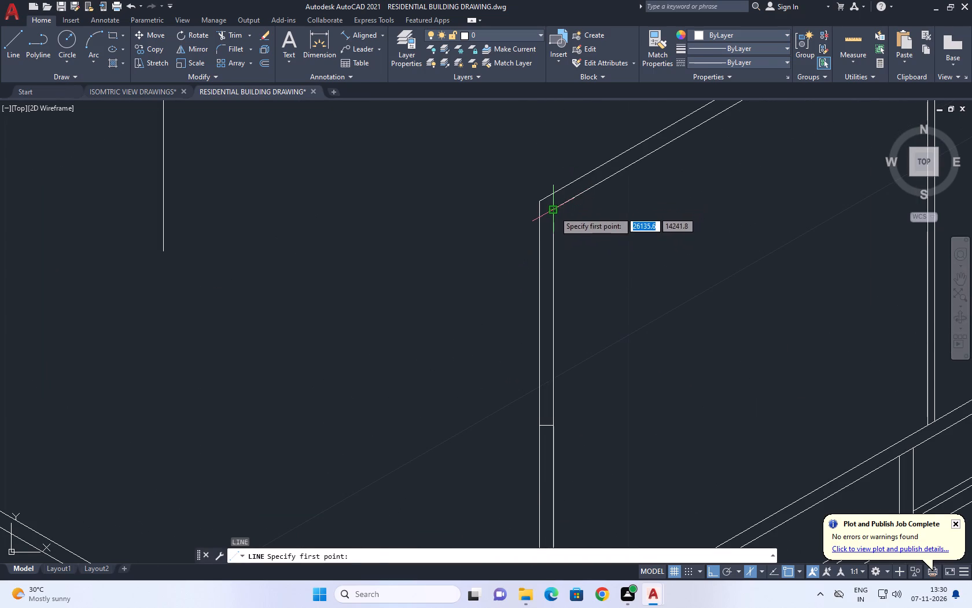
pyautogui.click(553, 211)
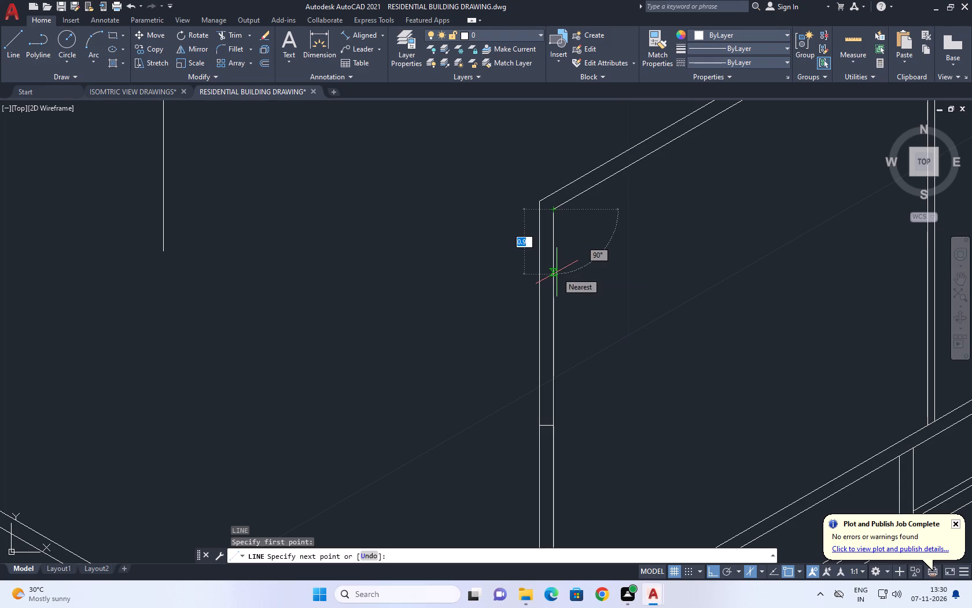
pyautogui.write('0.226')
pyautogui.press('Return')
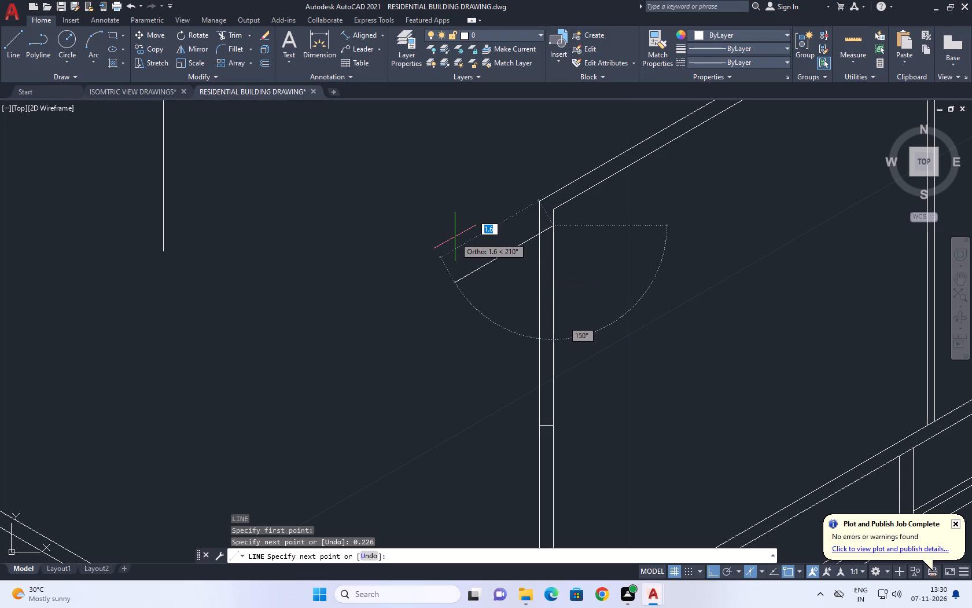
pyautogui.scroll(2, 541, 207)
pyautogui.click(503, 277)
pyautogui.press('Escape')
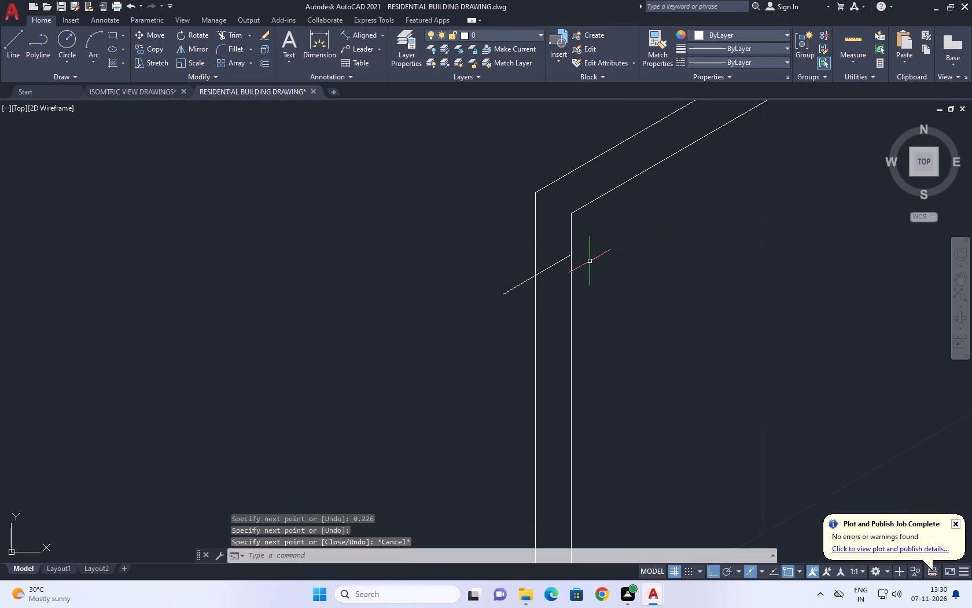
# Trim the end of the slanted cross line projecting beyond the front upright's outer line.
pyautogui.write('TR')
pyautogui.press('space')
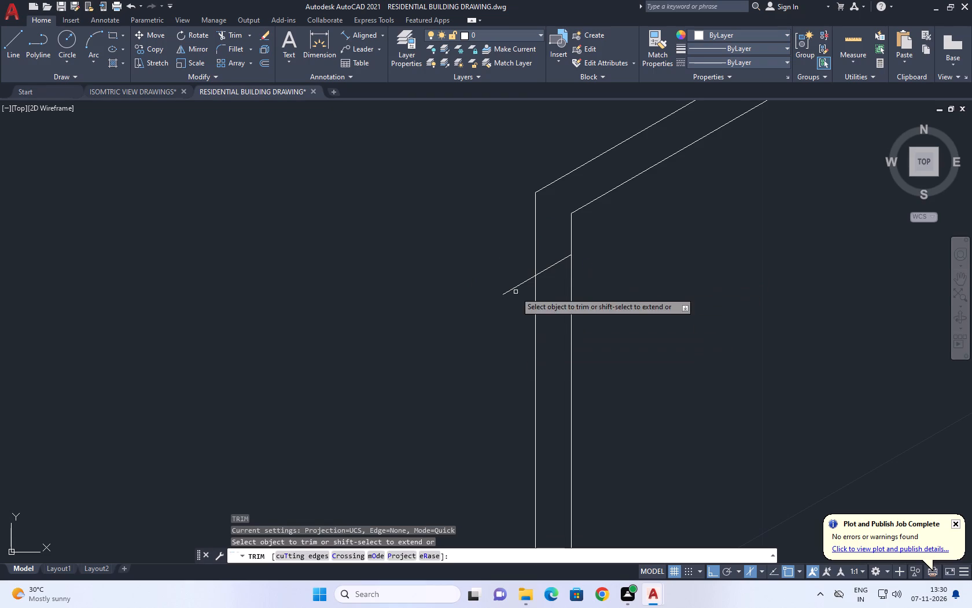
pyautogui.click(513, 274)
pyautogui.moveTo(517, 317); pyautogui.dragTo(520, 331)
pyautogui.press('Escape')
pyautogui.scroll(-2, 575, 205)
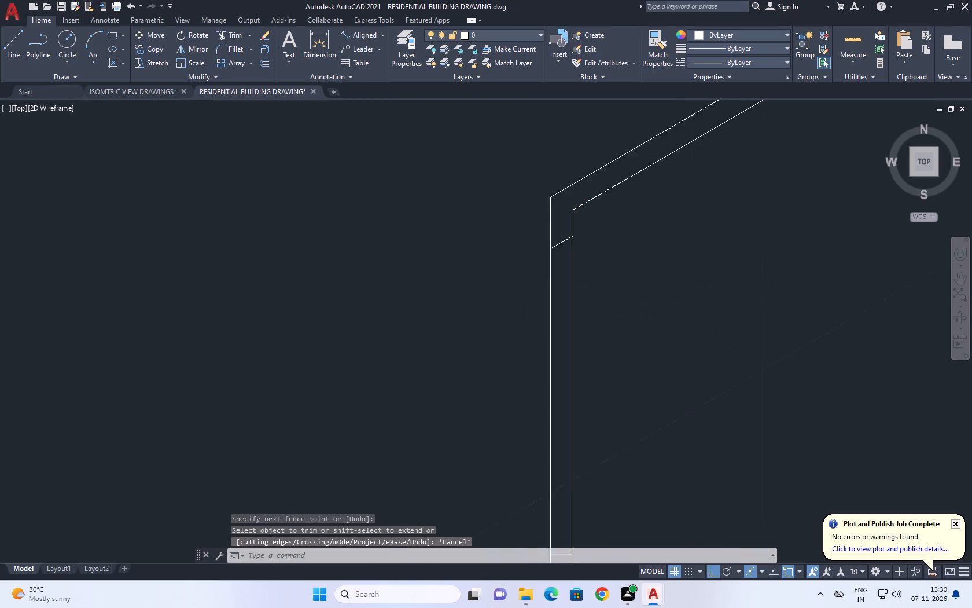
# Trim both lines of the front corner upright between the slanted cross line and the mid-height cross line.
pyautogui.scroll(-1, 575, 205)
pyautogui.moveTo(604, 246); pyautogui.dragTo(552, 215, button='middle')
pyautogui.press('t')
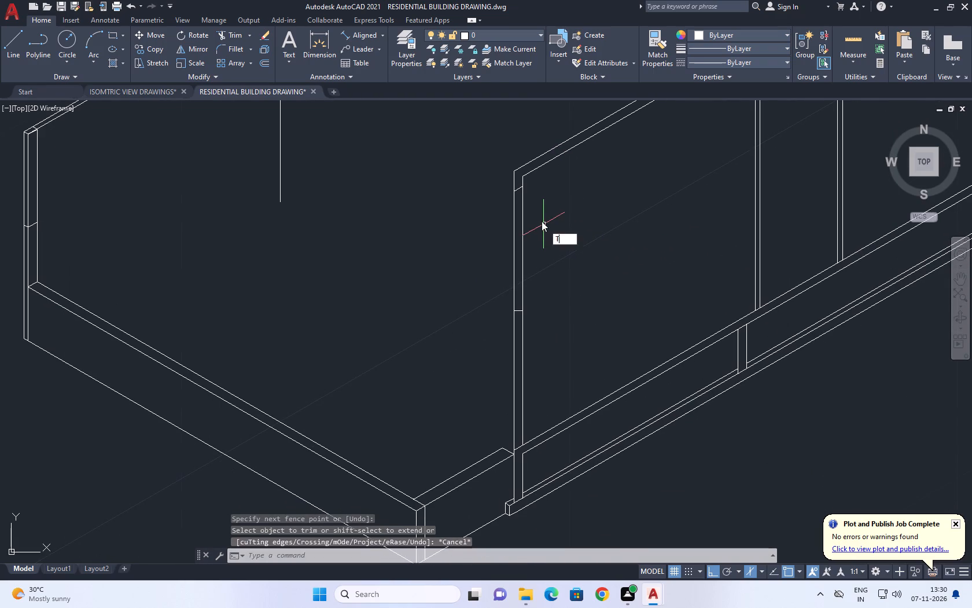
pyautogui.press('r')
pyautogui.press('space')
pyautogui.click(541, 221)
pyautogui.click(490, 251)
pyautogui.press('Escape')
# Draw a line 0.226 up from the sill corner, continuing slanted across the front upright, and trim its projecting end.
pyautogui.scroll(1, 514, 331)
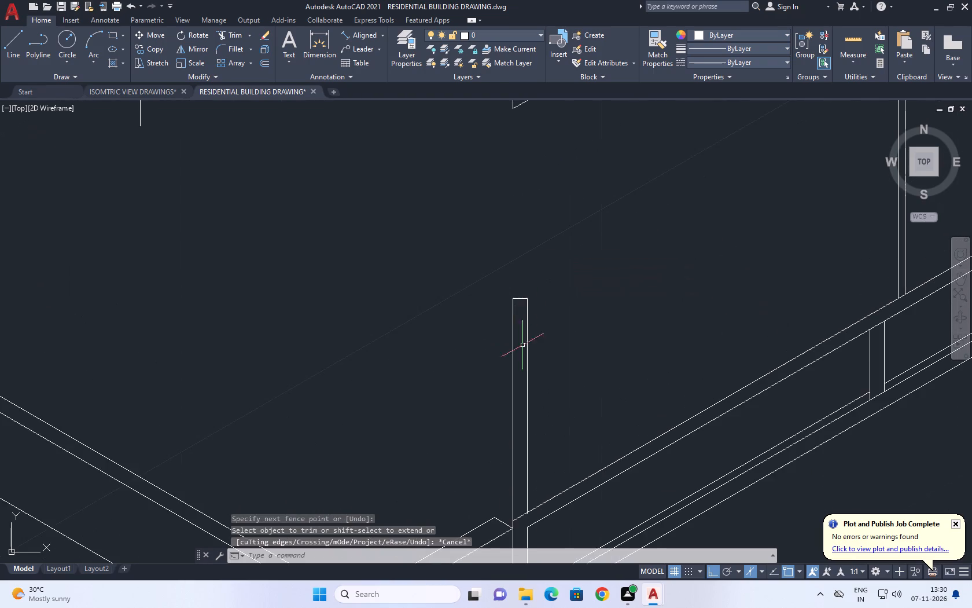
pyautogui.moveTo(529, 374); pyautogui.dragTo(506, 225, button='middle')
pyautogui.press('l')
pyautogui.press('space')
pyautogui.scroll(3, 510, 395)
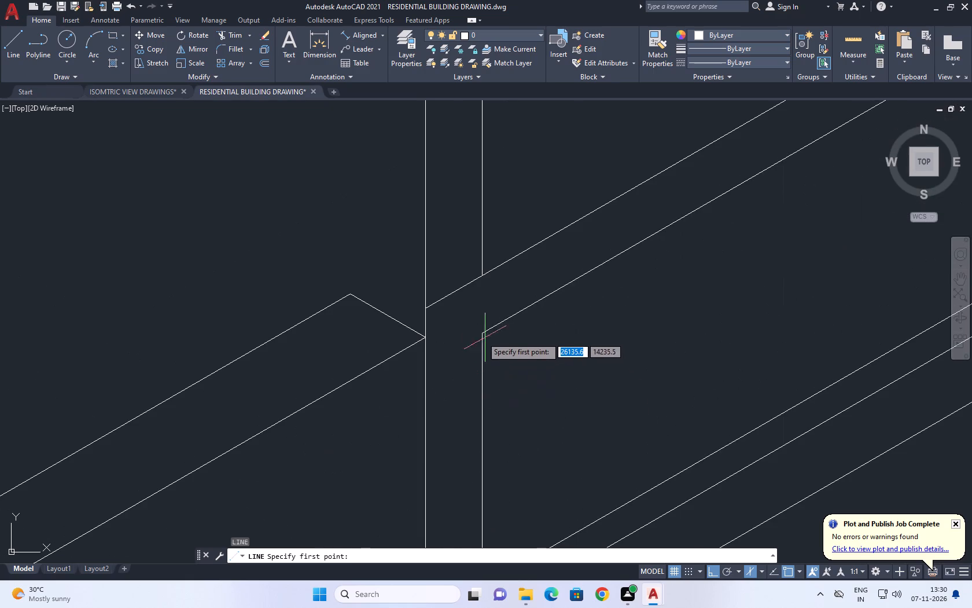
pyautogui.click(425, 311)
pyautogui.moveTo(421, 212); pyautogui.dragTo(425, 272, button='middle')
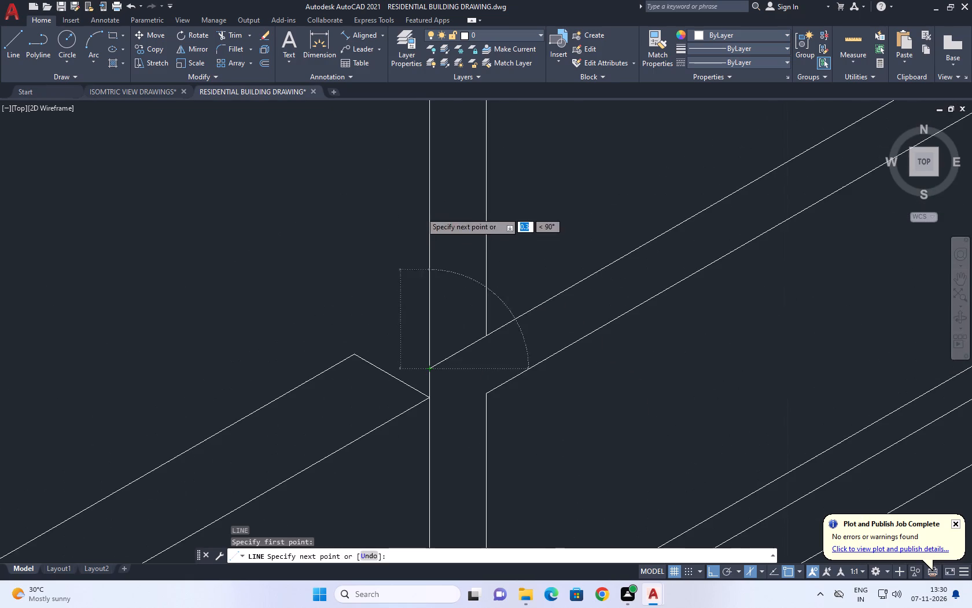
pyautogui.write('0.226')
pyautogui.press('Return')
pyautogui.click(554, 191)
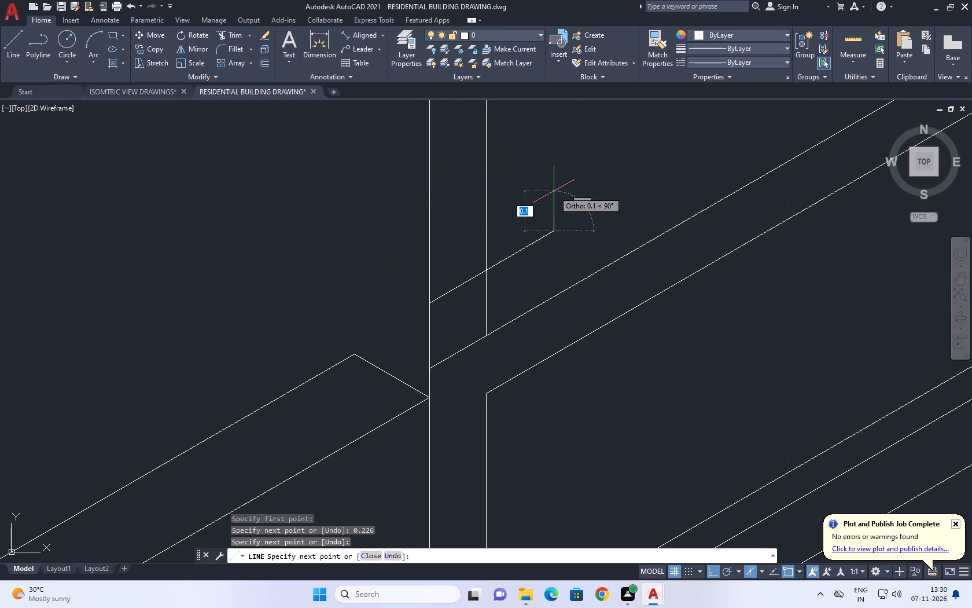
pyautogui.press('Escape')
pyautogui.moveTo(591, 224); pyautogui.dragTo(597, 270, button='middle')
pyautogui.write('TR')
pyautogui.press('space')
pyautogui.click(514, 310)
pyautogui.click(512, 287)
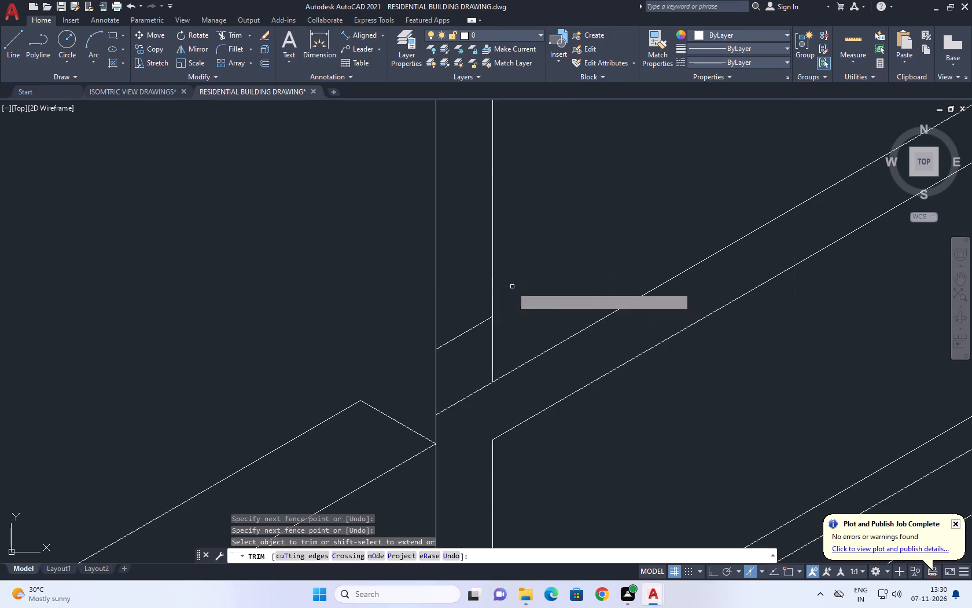
# Trim the front upright's lines above the lower slanted line, the sill line crossing it, and the leftover mid-height cross line.
pyautogui.moveTo(511, 238); pyautogui.dragTo(505, 238)
pyautogui.click(392, 264)
pyautogui.moveTo(470, 395); pyautogui.dragTo(472, 401)
pyautogui.scroll(-4, 511, 361)
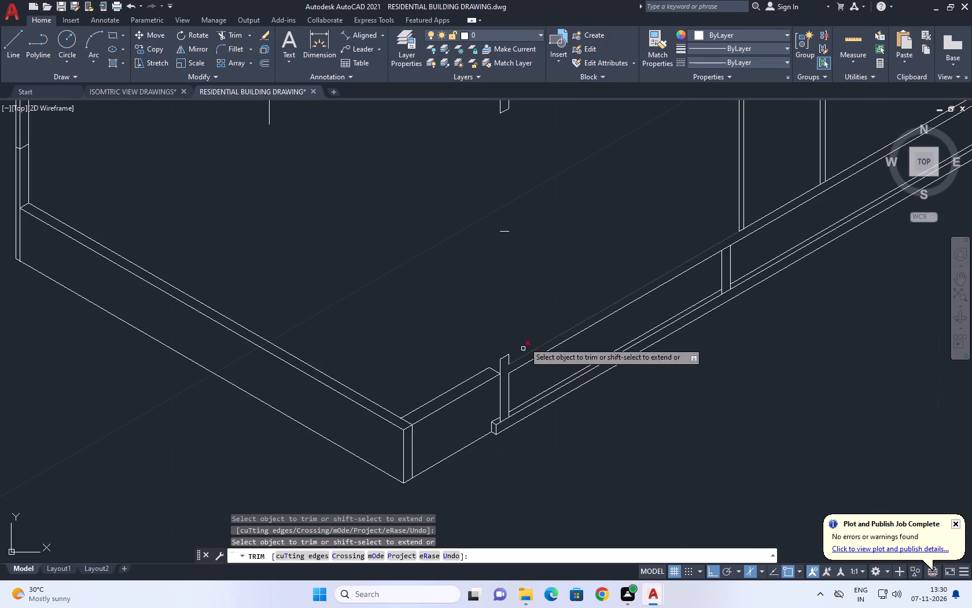
pyautogui.moveTo(511, 217); pyautogui.dragTo(508, 226)
pyautogui.click(500, 245)
pyautogui.press('Escape')
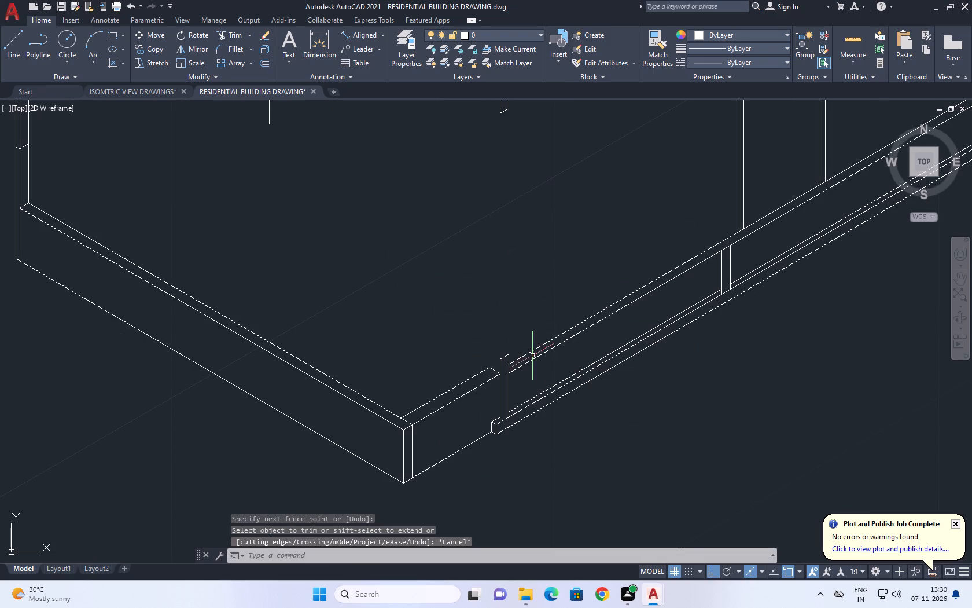
# Fillet the sill's upper line with the front upright's outer line at radius 0 into a sharp corner.
pyautogui.moveTo(531, 379); pyautogui.dragTo(509, 398, button='middle')
pyautogui.moveTo(531, 388); pyautogui.dragTo(535, 392, button='middle')
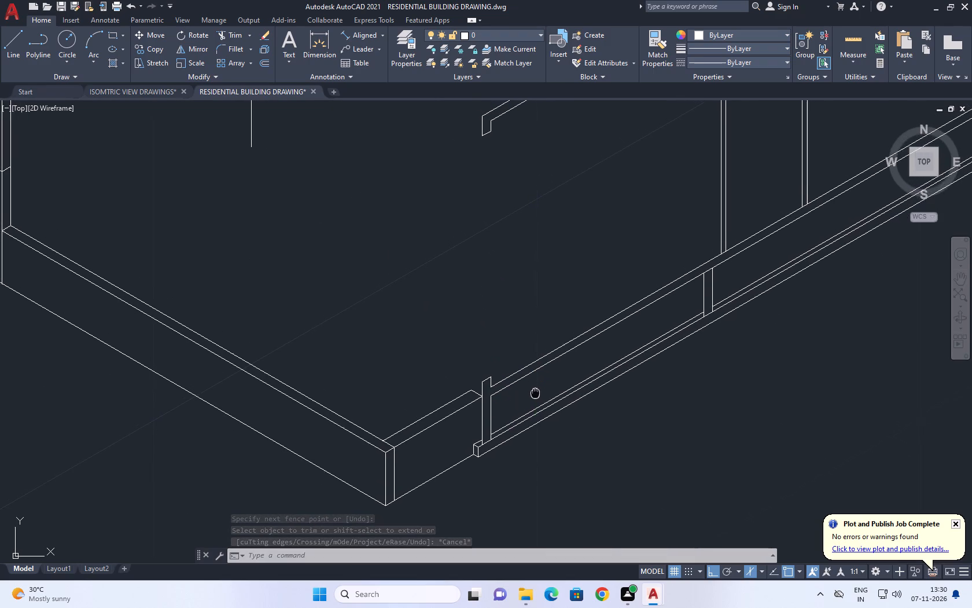
pyautogui.moveTo(535, 392); pyautogui.dragTo(540, 397, button='middle')
pyautogui.scroll(4, 496, 396)
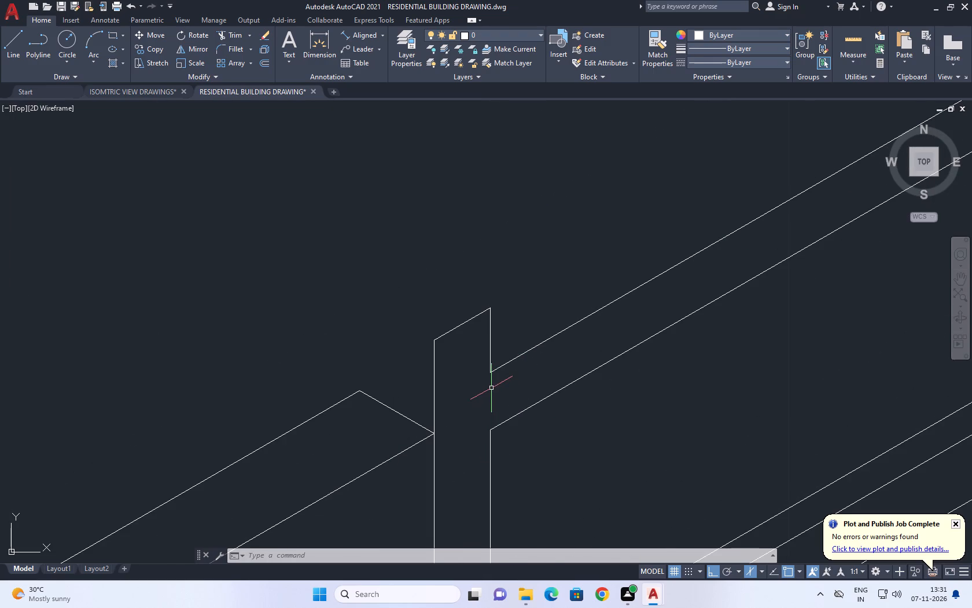
pyautogui.write('F')
pyautogui.press('space')
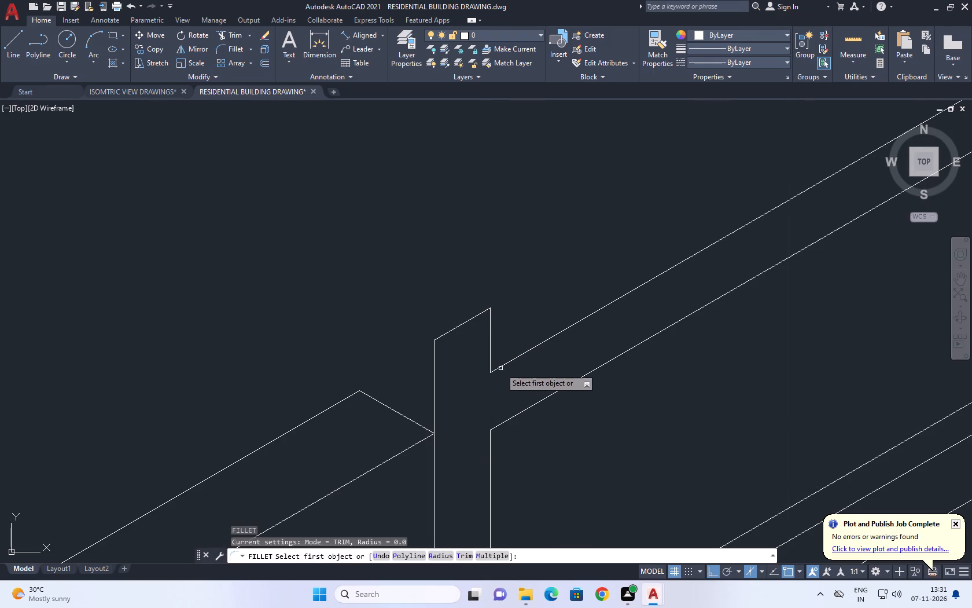
pyautogui.click(500, 367)
pyautogui.click(435, 445)
# Erase the remaining stub of upright and slanted cap lines above the front sill corner.
pyautogui.moveTo(503, 310); pyautogui.dragTo(487, 316)
pyautogui.moveTo(421, 342); pyautogui.dragTo(406, 349)
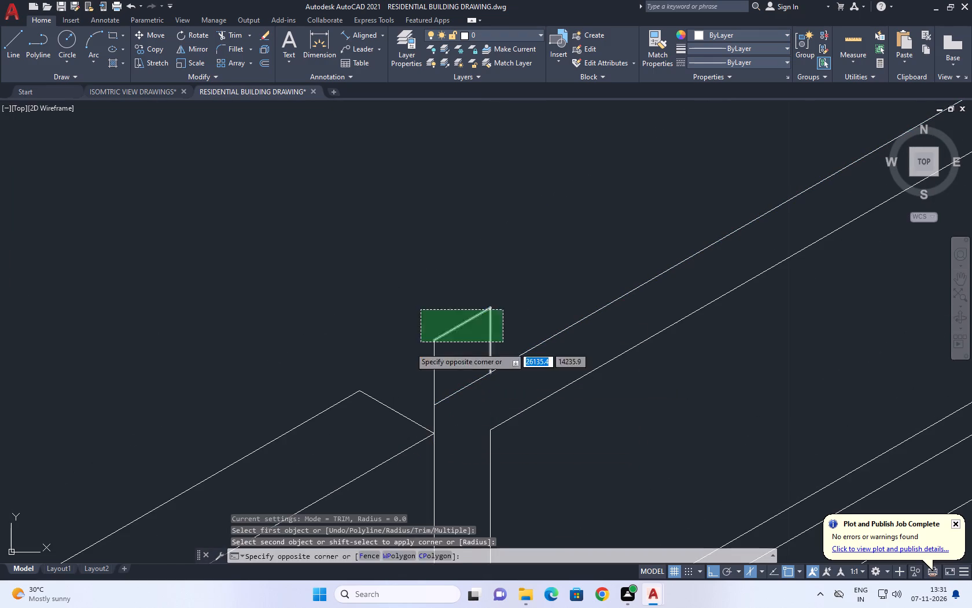
pyautogui.moveTo(406, 349); pyautogui.dragTo(400, 352)
pyautogui.press('Delete')
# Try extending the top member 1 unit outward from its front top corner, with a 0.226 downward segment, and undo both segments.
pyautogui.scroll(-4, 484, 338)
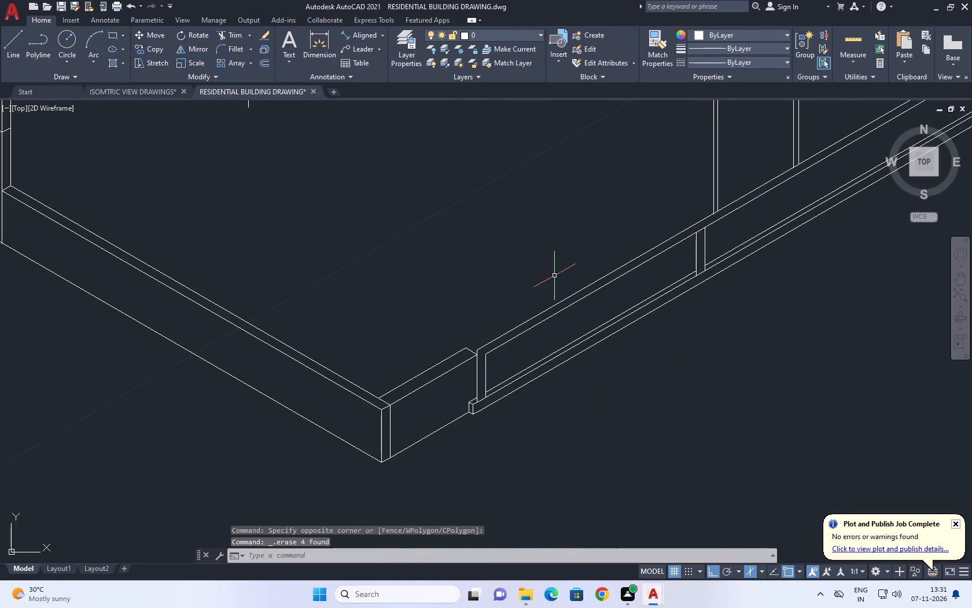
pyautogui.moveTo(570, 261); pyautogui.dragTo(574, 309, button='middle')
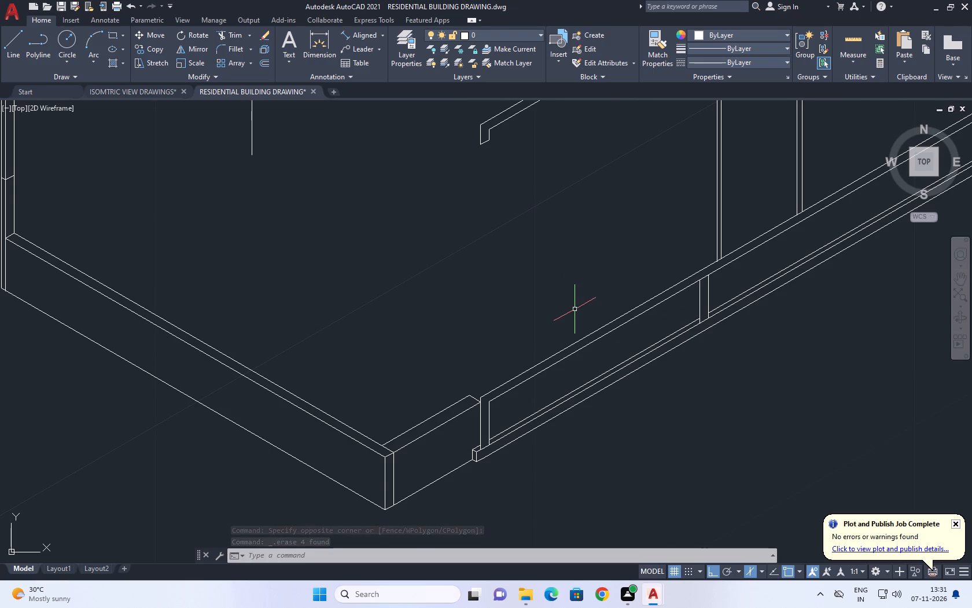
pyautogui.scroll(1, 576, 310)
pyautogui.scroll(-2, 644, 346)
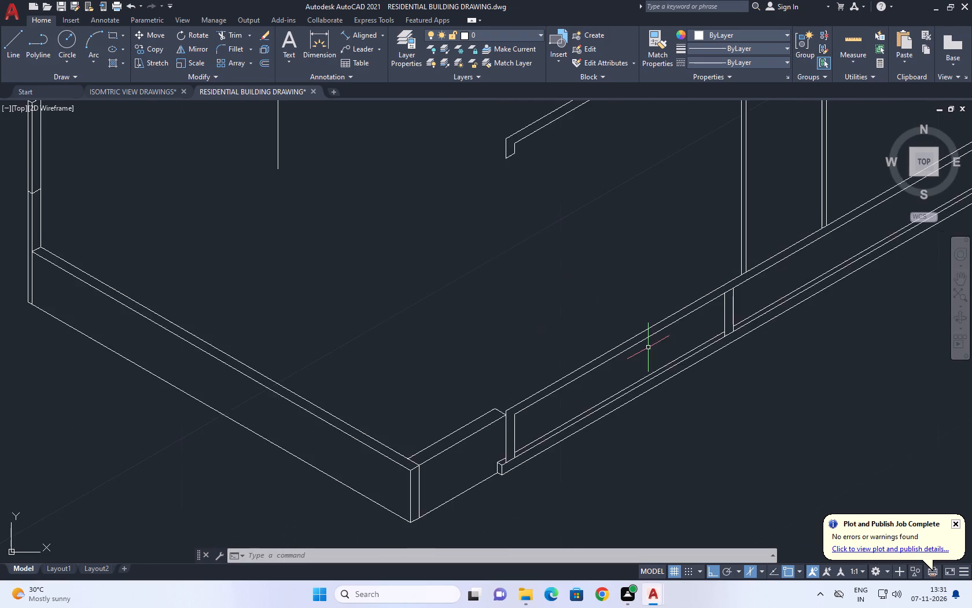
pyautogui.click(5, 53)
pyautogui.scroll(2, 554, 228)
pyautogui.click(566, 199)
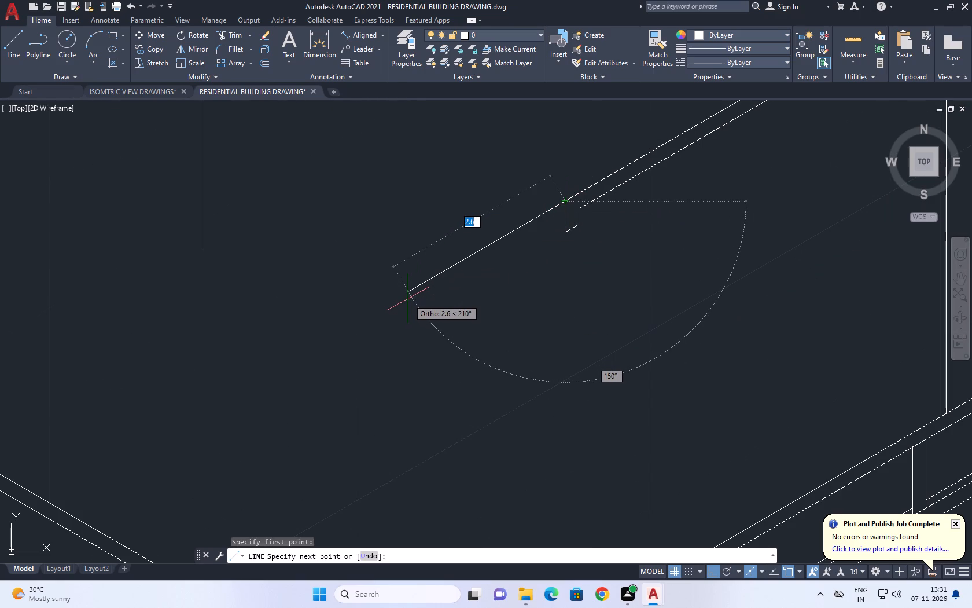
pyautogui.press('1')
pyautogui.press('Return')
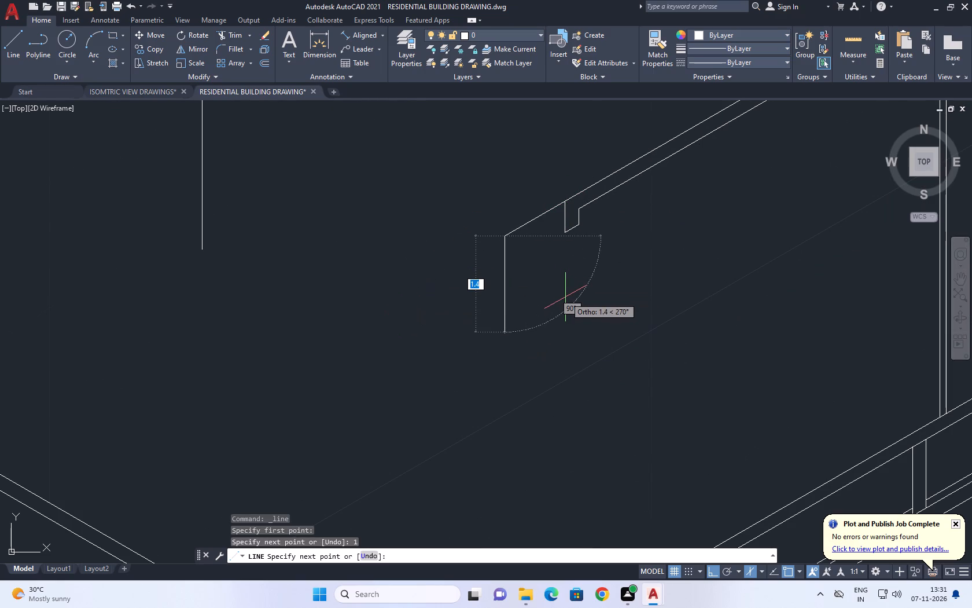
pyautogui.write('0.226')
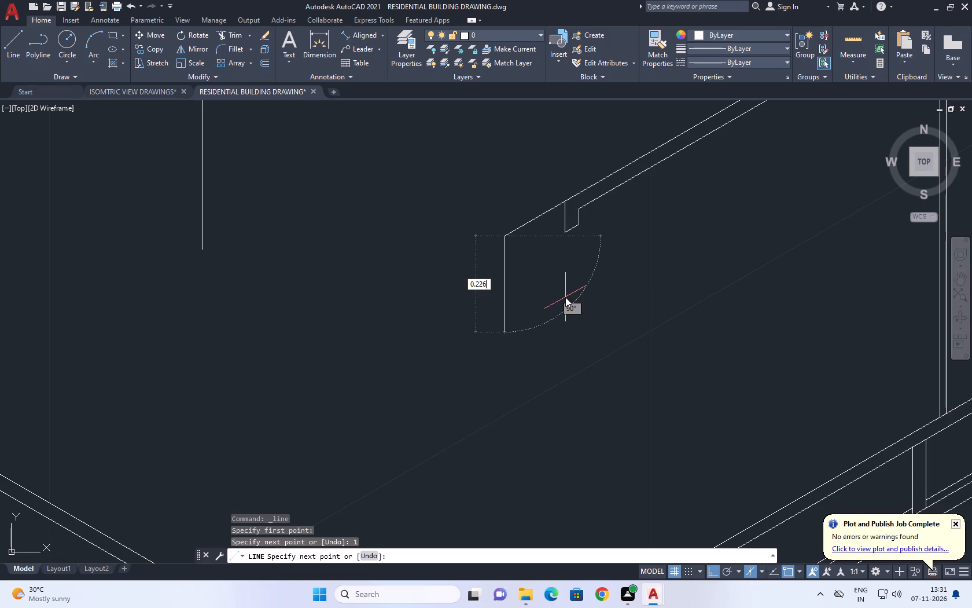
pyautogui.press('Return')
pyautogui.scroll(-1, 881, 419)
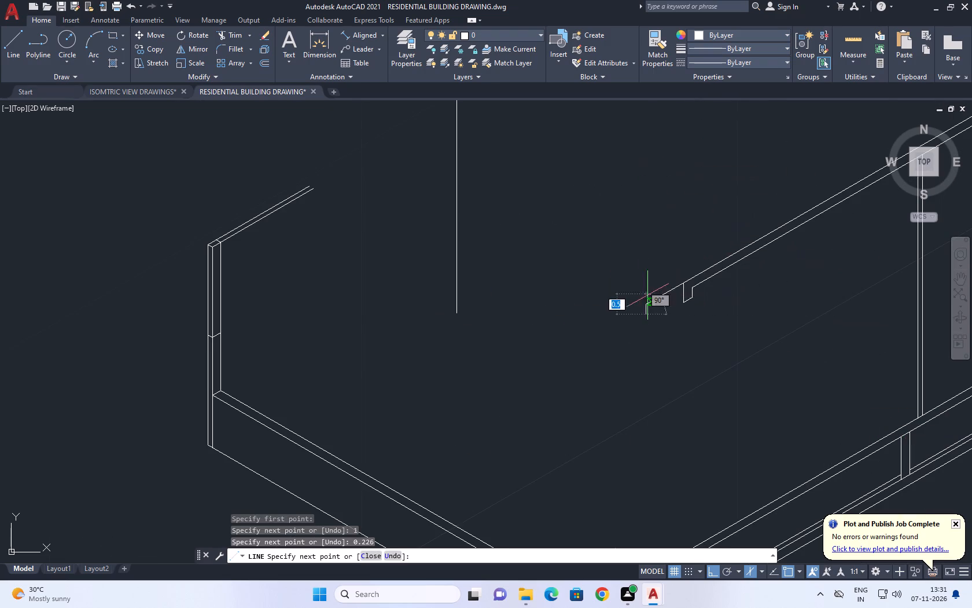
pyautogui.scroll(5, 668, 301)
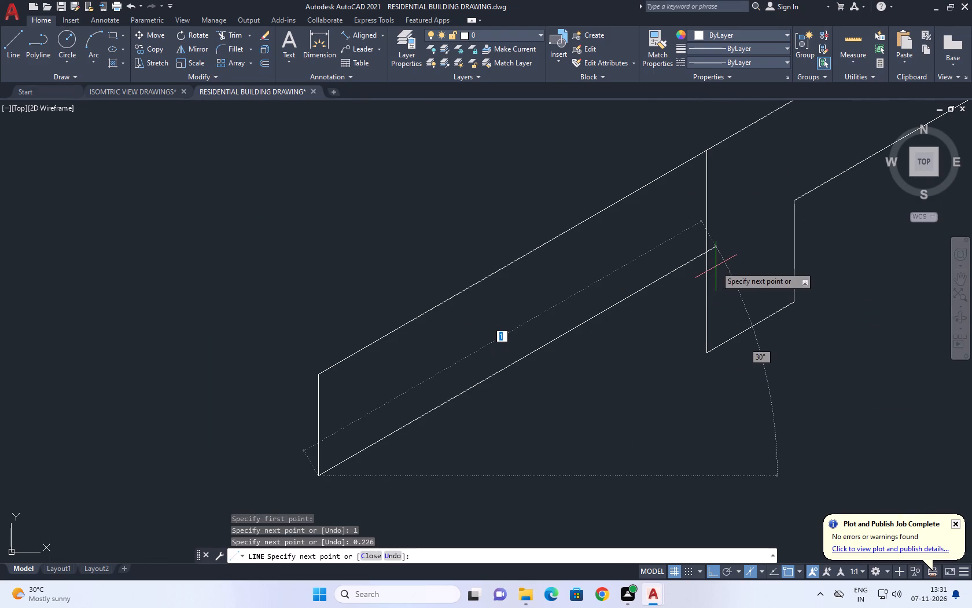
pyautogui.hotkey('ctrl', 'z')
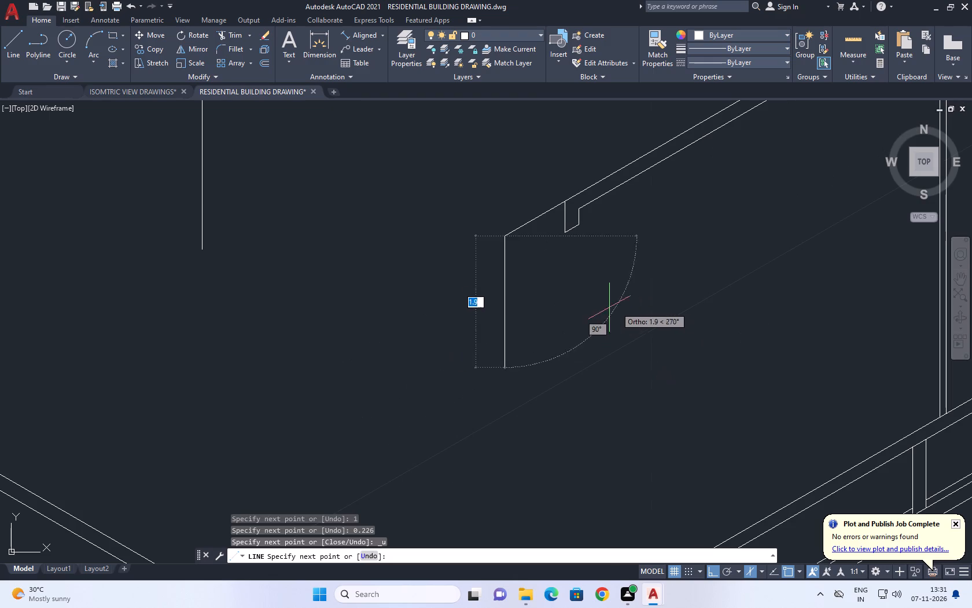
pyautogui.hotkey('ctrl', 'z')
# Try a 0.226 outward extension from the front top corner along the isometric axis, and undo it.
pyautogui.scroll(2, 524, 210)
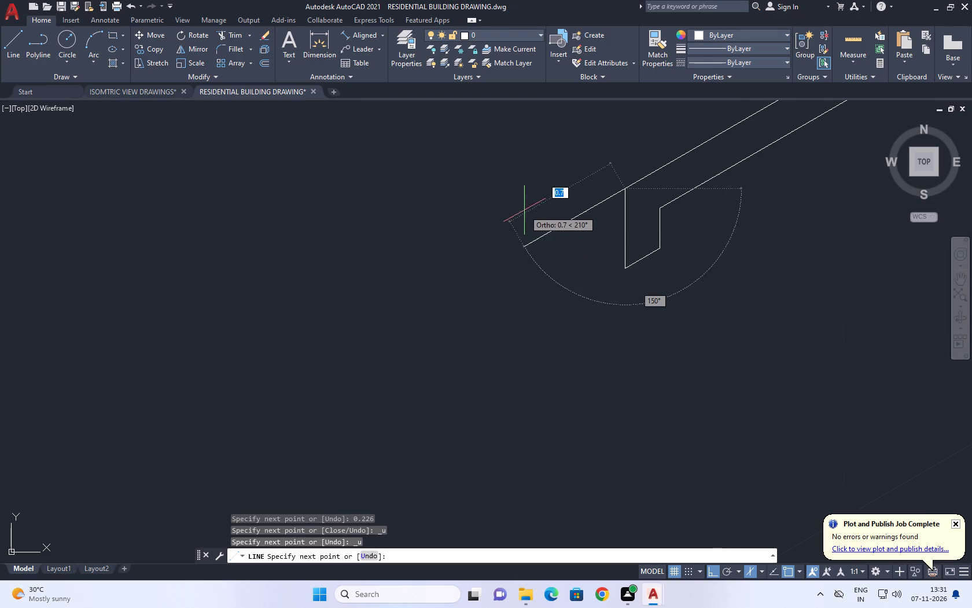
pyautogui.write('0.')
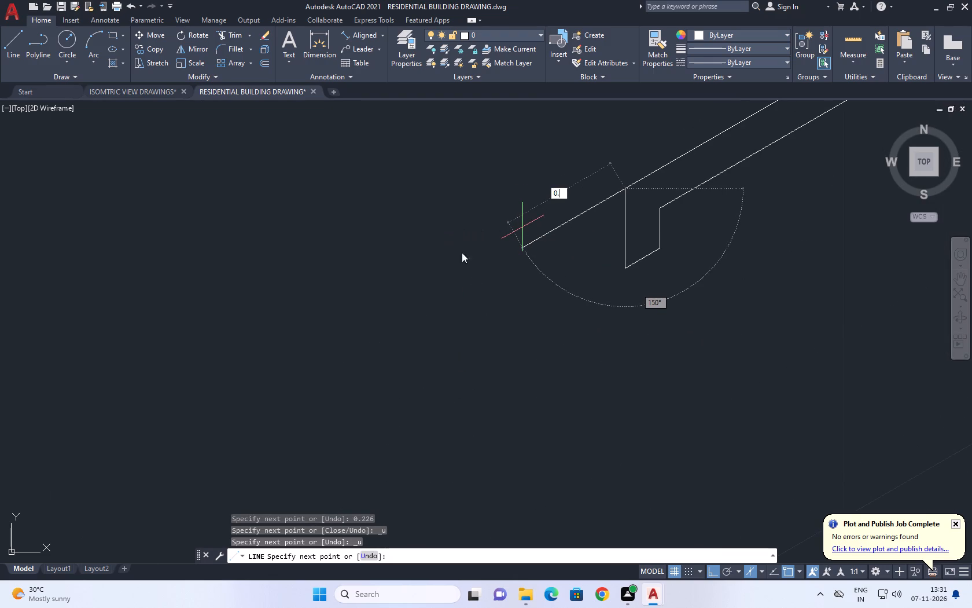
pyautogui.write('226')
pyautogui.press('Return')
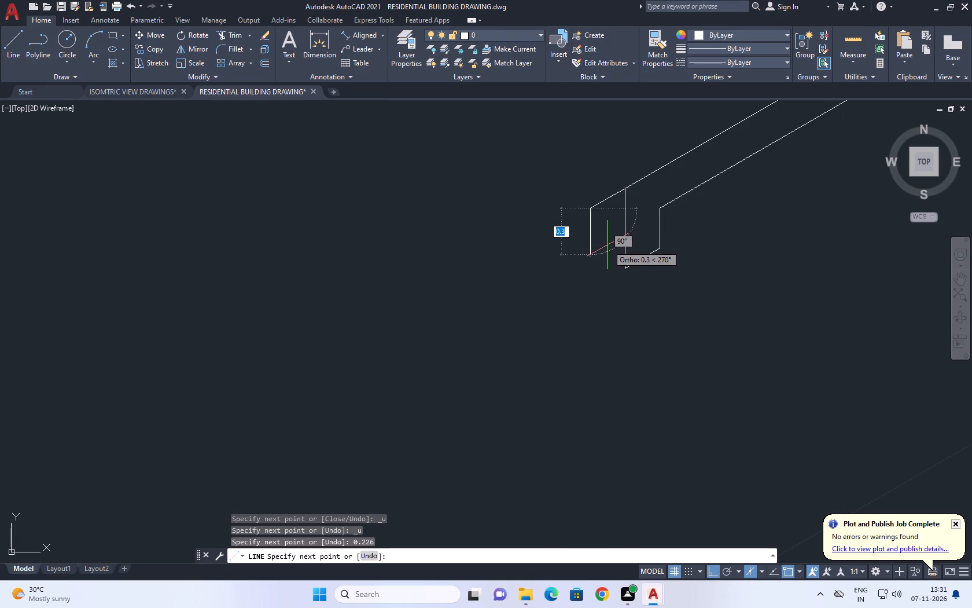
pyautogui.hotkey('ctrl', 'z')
# Draw a 0.5-long line outward from the front top corner along the isometric axis, continuing the top member's upper line.
pyautogui.write('0.5')
pyautogui.press('Return')
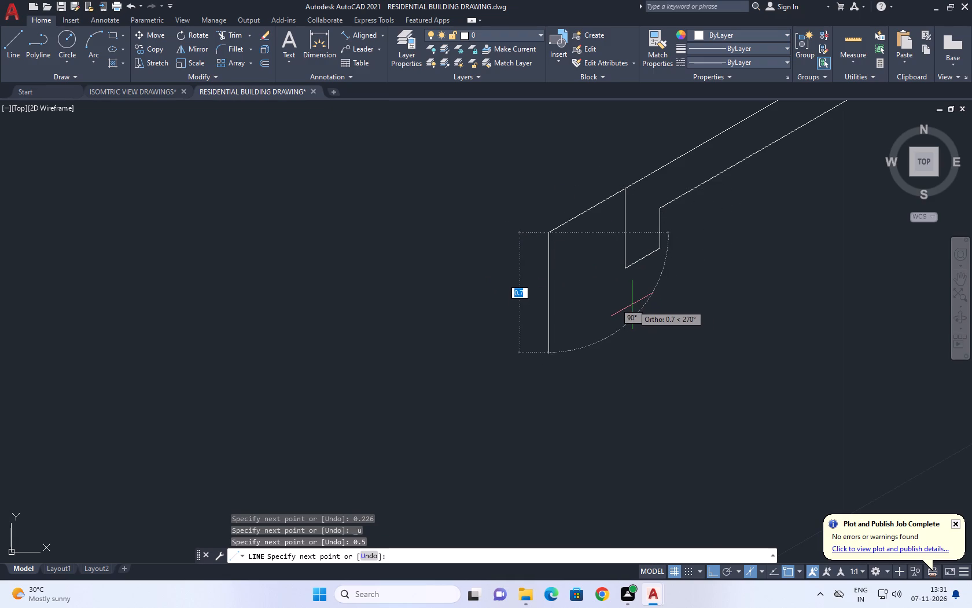
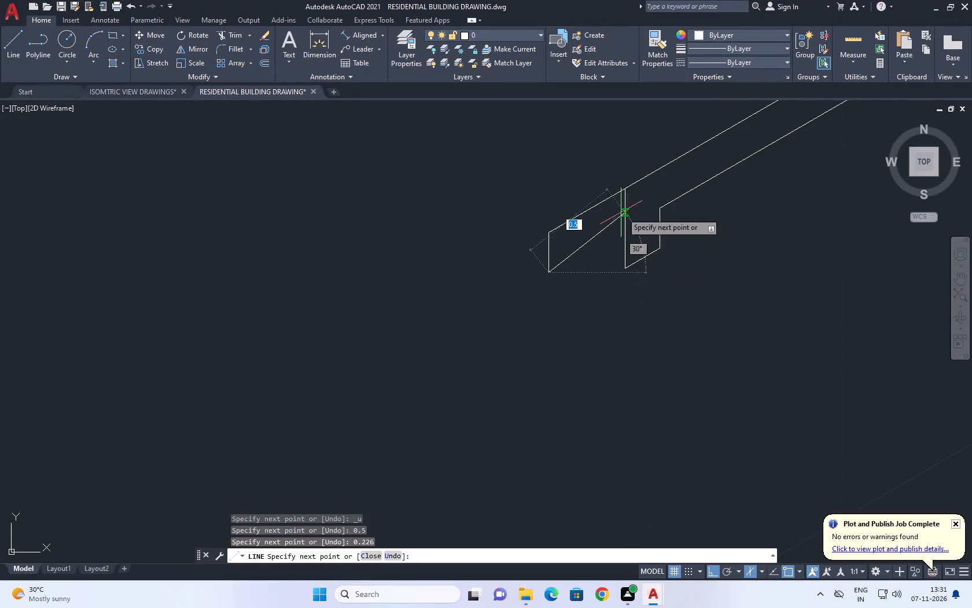
# Draw the lower edge of the 0.5 extension back past the front vertical line and trim off its overshoot.
pyautogui.scroll(2, 621, 213)
pyautogui.click(656, 260)
pyautogui.press('space')
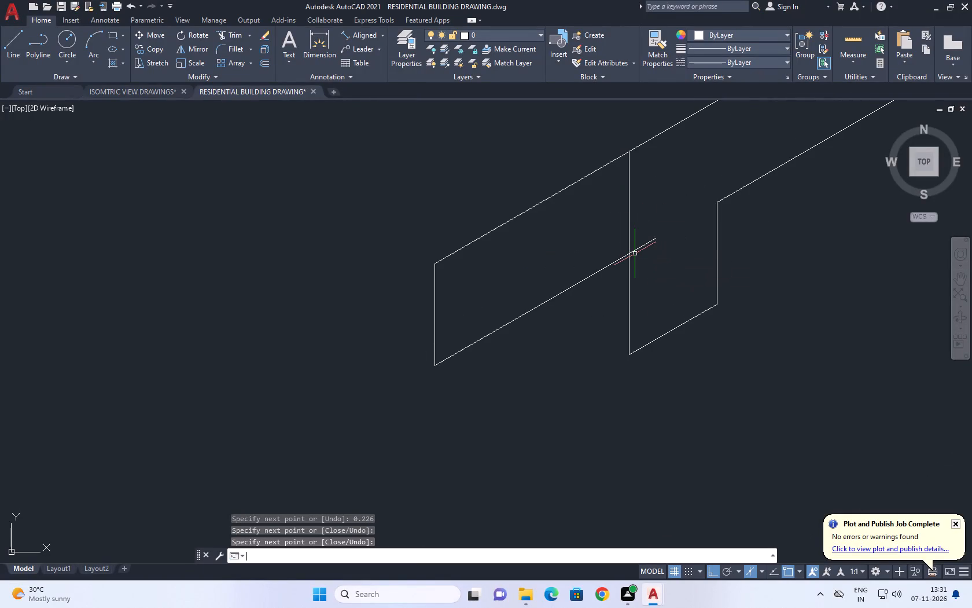
pyautogui.press('t')
pyautogui.press('r')
pyautogui.press('space')
pyautogui.click(648, 249)
pyautogui.click(649, 222)
pyautogui.press('Escape')
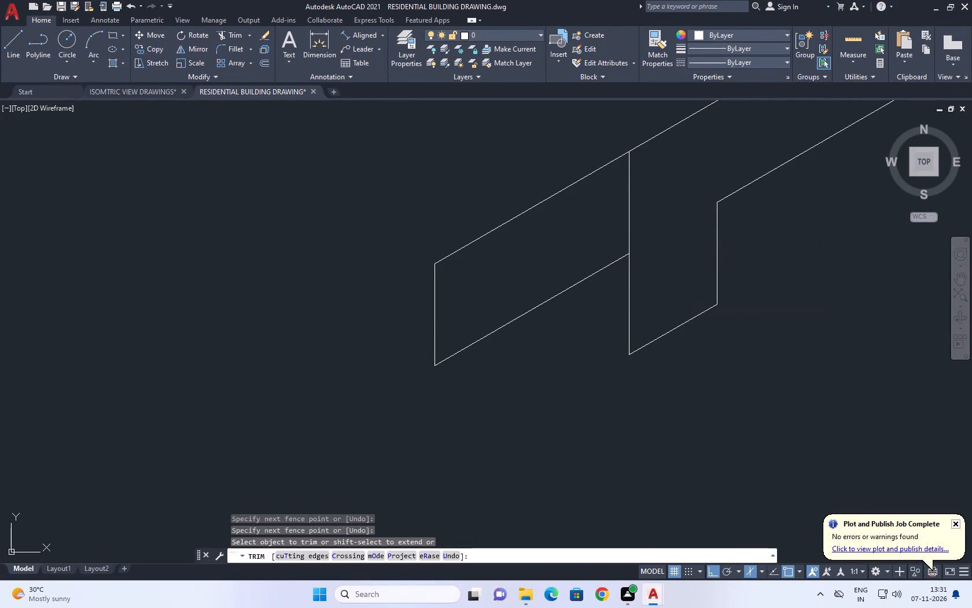
# Draw a line about 3.3 long from the extension's outer top corner, running backward along the 150° isometric axis.
pyautogui.moveTo(645, 287); pyautogui.dragTo(656, 309, button='middle')
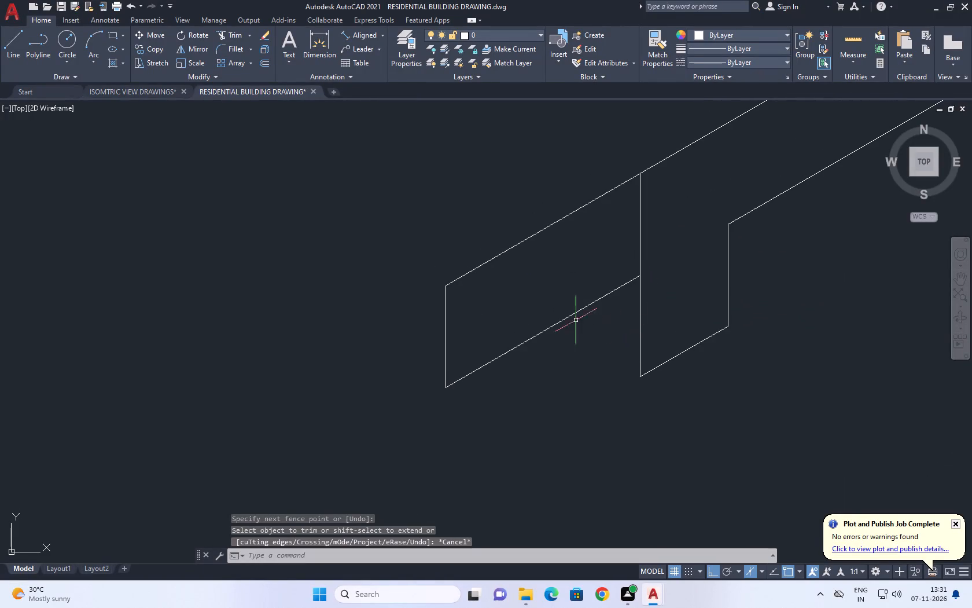
pyautogui.moveTo(406, 313); pyautogui.dragTo(471, 372, button='middle')
pyautogui.scroll(-3, 509, 386)
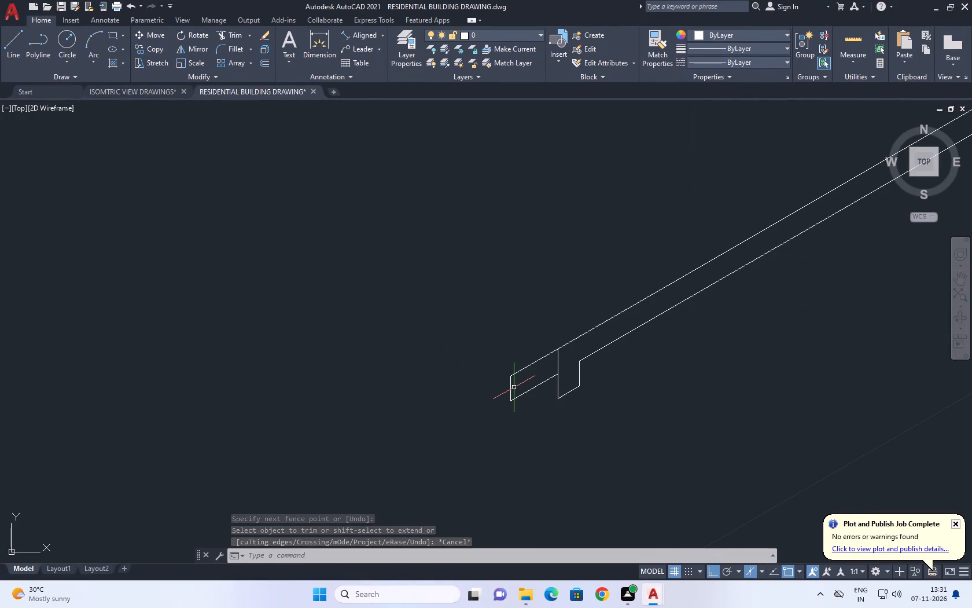
pyautogui.press('l')
pyautogui.press('space')
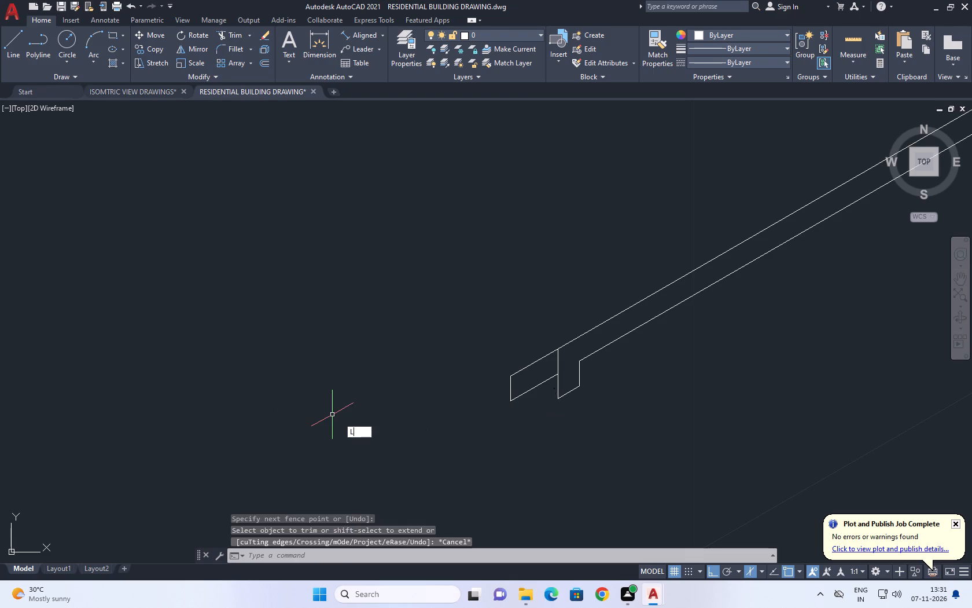
pyautogui.click(508, 376)
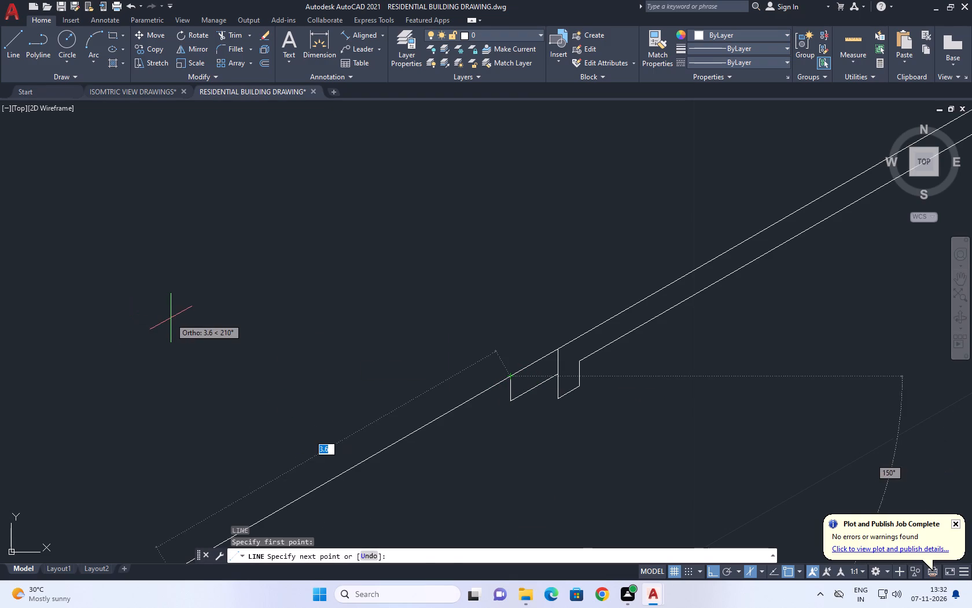
pyautogui.press('F5')
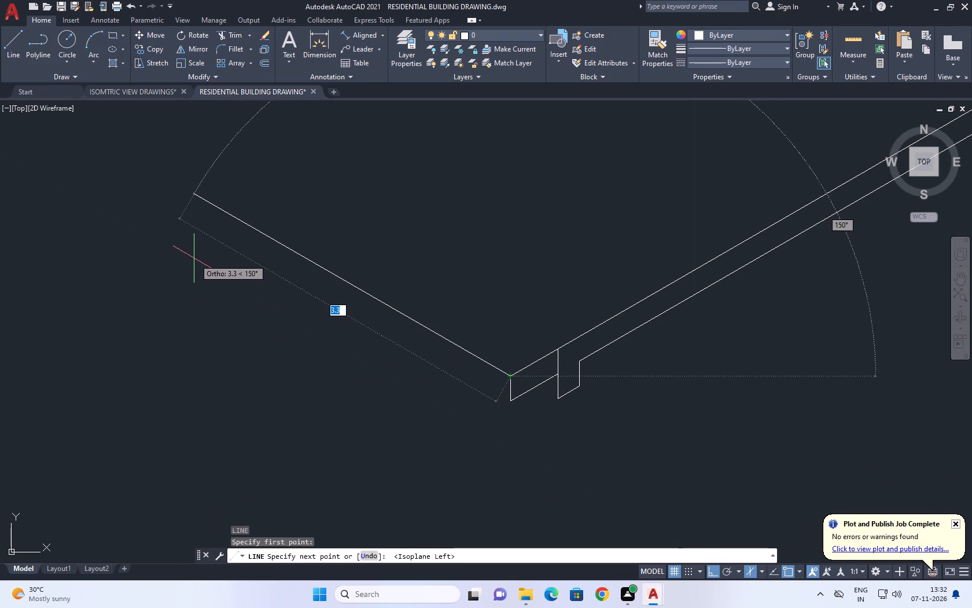
pyautogui.click(197, 261)
pyautogui.press('Escape')
# Erase the tall freestanding vertical line and the long slanted line from its top, behind the front frame.
pyautogui.scroll(-5, 157, 301)
pyautogui.moveTo(200, 287); pyautogui.dragTo(218, 293, button='middle')
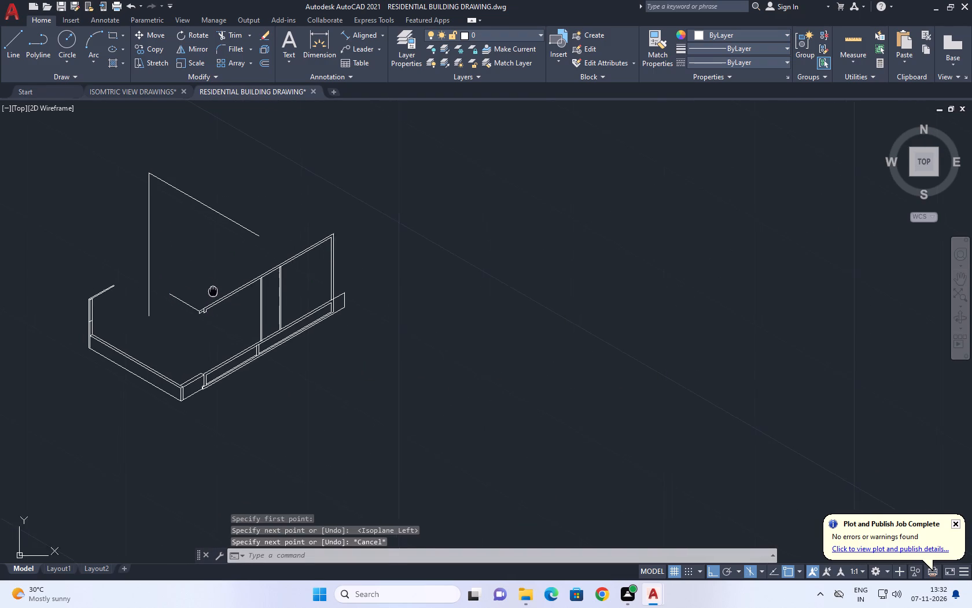
pyautogui.moveTo(218, 293); pyautogui.dragTo(321, 314, button='middle')
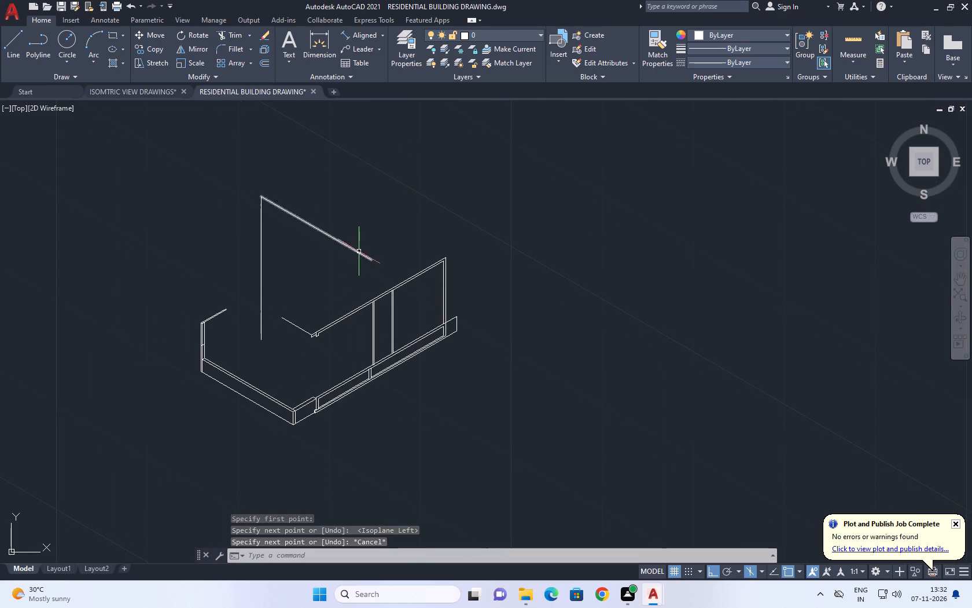
pyautogui.scroll(2, 359, 251)
pyautogui.moveTo(381, 296); pyautogui.dragTo(364, 272)
pyautogui.click(325, 237)
pyautogui.moveTo(29, 274); pyautogui.dragTo(256, 305, button='middle')
pyautogui.moveTo(377, 293); pyautogui.dragTo(359, 287)
pyautogui.click(270, 236)
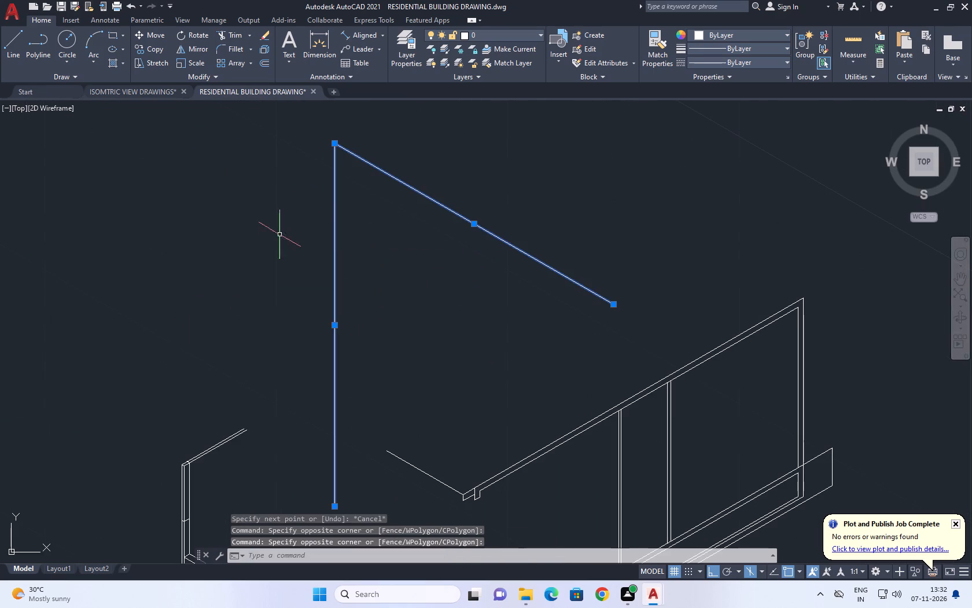
pyautogui.press('Delete')
# Copy the top member's upper line 3.5 straight up.
pyautogui.moveTo(653, 297); pyautogui.dragTo(500, 265, button='middle')
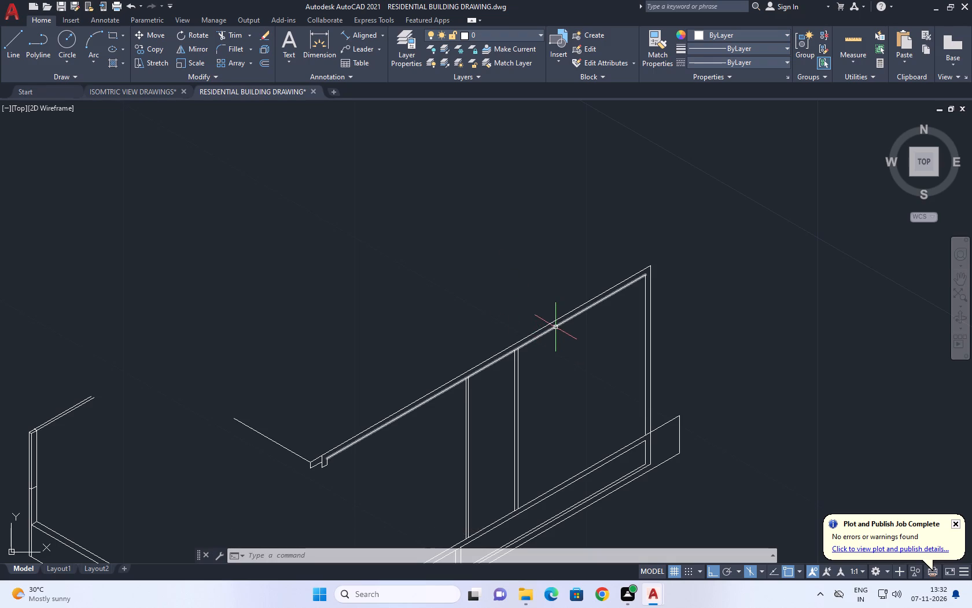
pyautogui.scroll(1, 557, 323)
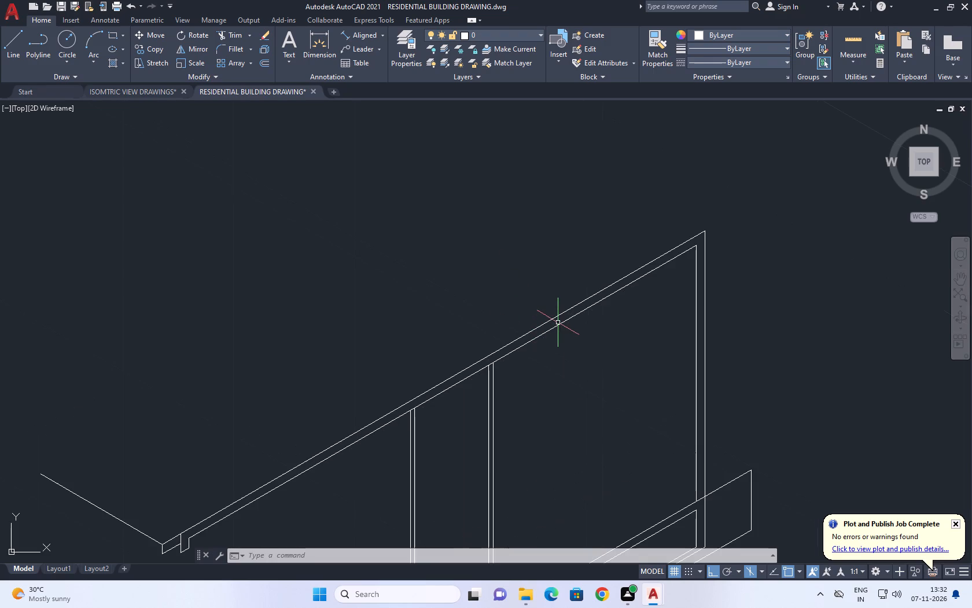
pyautogui.moveTo(502, 399); pyautogui.dragTo(577, 296, button='middle')
pyautogui.scroll(-2, 548, 327)
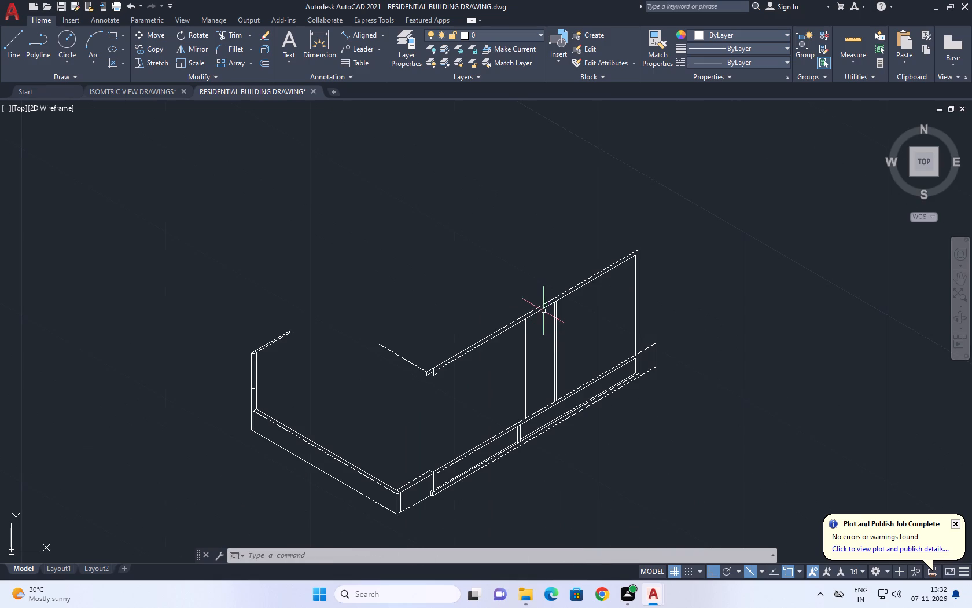
pyautogui.click(537, 306)
pyautogui.moveTo(528, 296); pyautogui.dragTo(540, 320, button='middle')
pyautogui.write('CO')
pyautogui.press('space')
pyautogui.click(540, 320)
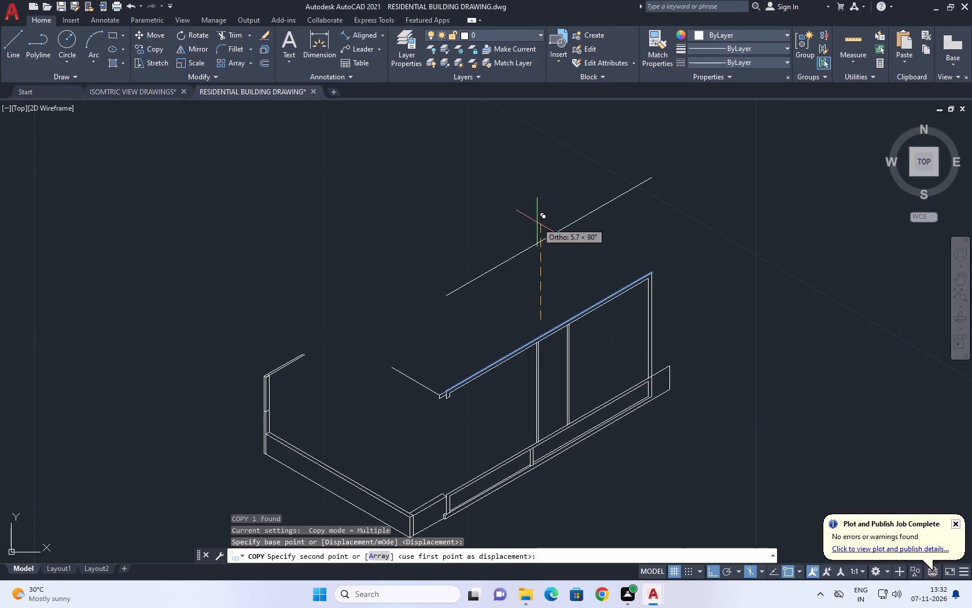
pyautogui.write('3.5')
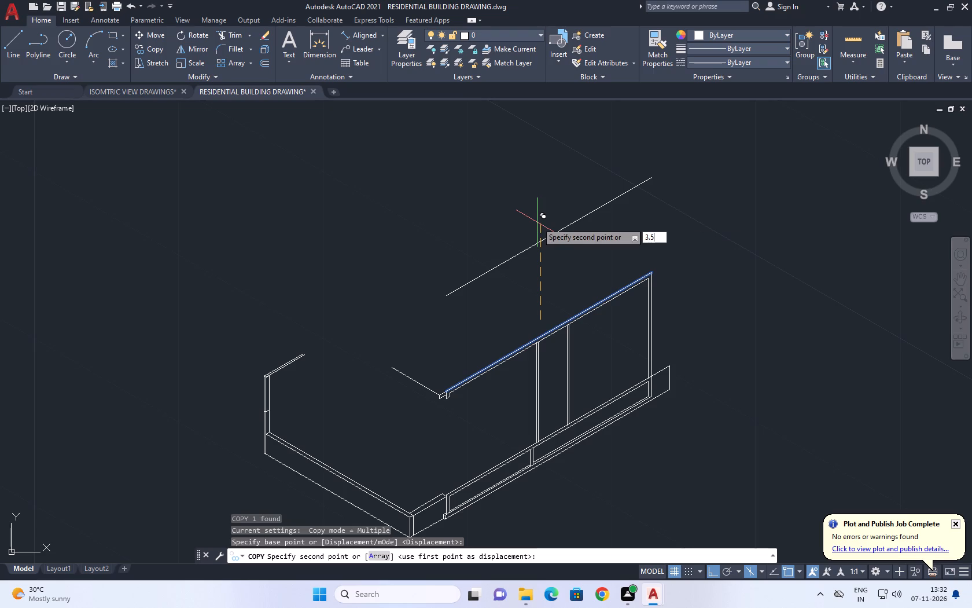
pyautogui.press('Return')
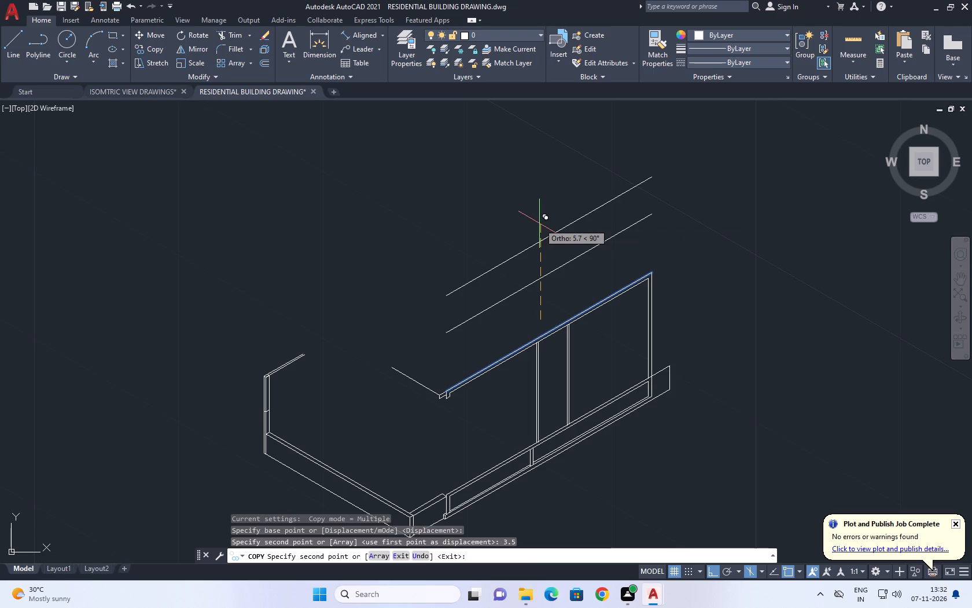
pyautogui.press('Escape')
# Extend both pairs of intermediate upright lines through the top member up to the raised line.
pyautogui.moveTo(542, 259); pyautogui.dragTo(601, 290, button='middle')
pyautogui.write('EX')
pyautogui.press('space')
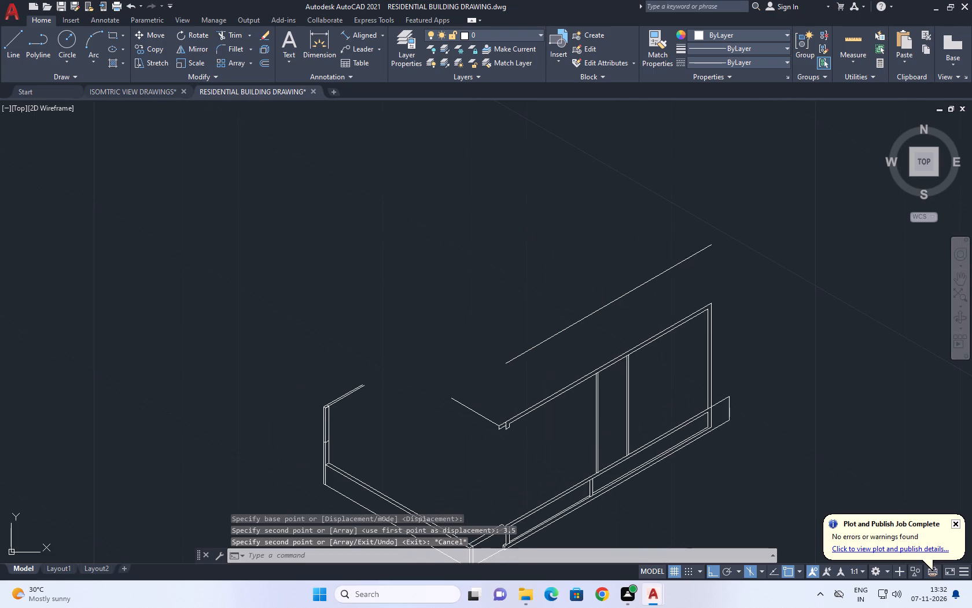
pyautogui.click(649, 388)
pyautogui.click(554, 444)
pyautogui.click(642, 384)
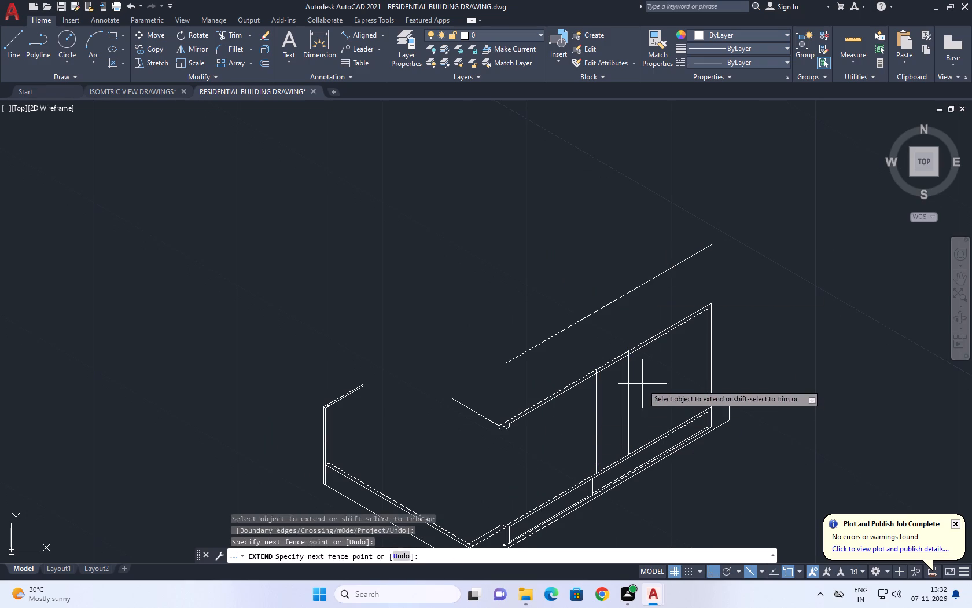
pyautogui.click(579, 416)
pyautogui.press('Escape')
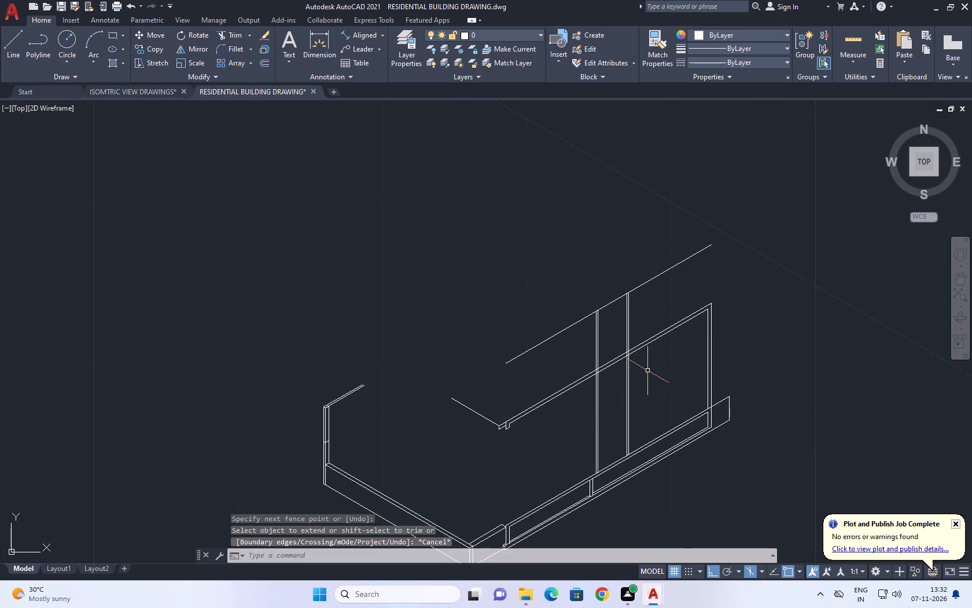
# Trim the segments of both upright pairs that cross between the two lines of the top member.
pyautogui.write('TR')
pyautogui.press('space')
pyautogui.scroll(4, 586, 372)
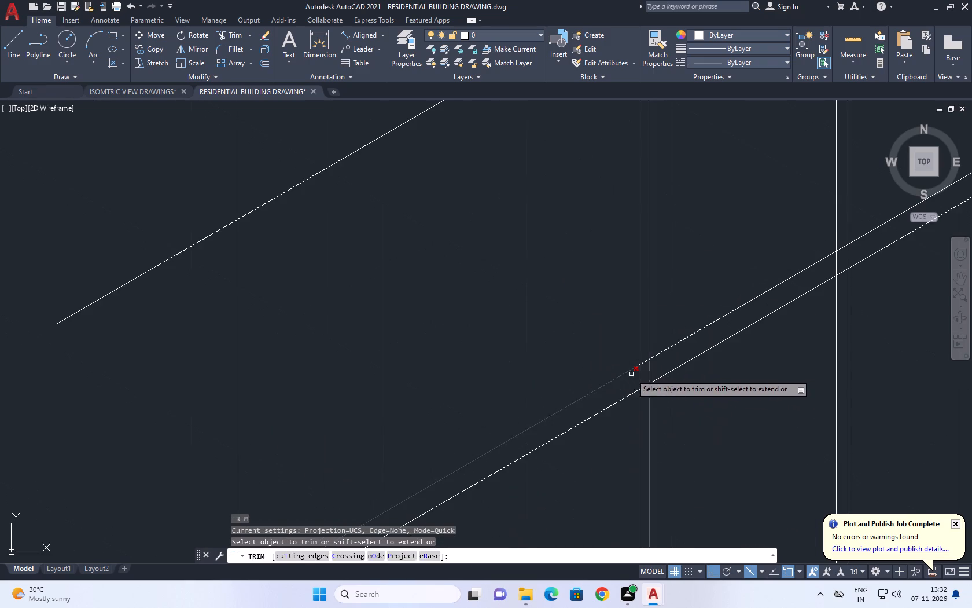
pyautogui.scroll(1, 631, 374)
pyautogui.moveTo(640, 370); pyautogui.dragTo(597, 383, button='middle')
pyautogui.click(586, 405)
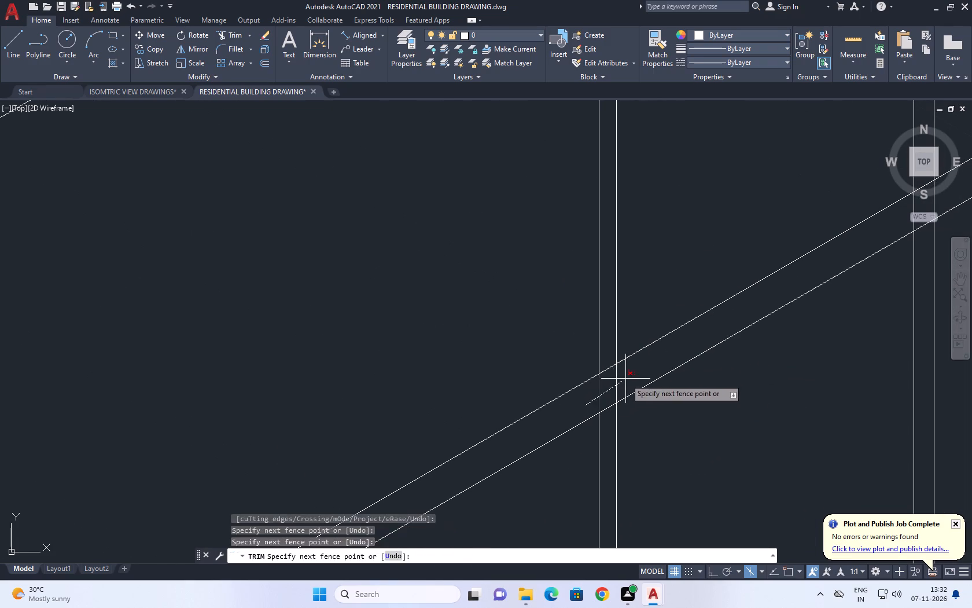
pyautogui.click(629, 376)
pyautogui.moveTo(687, 345); pyautogui.dragTo(444, 477, button='middle')
pyautogui.click(724, 316)
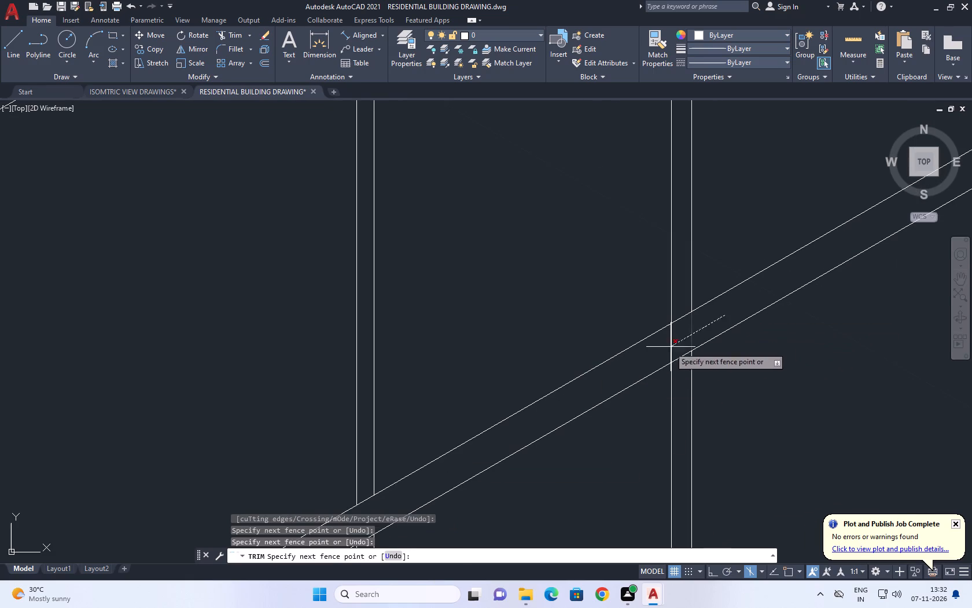
pyautogui.click(647, 357)
pyautogui.press('Escape')
# Copy the raised line 0.226 straight up to form the upper member's thickness.
pyautogui.scroll(-4, 536, 343)
pyautogui.scroll(1, 665, 249)
pyautogui.moveTo(666, 248); pyautogui.dragTo(640, 332, button='middle')
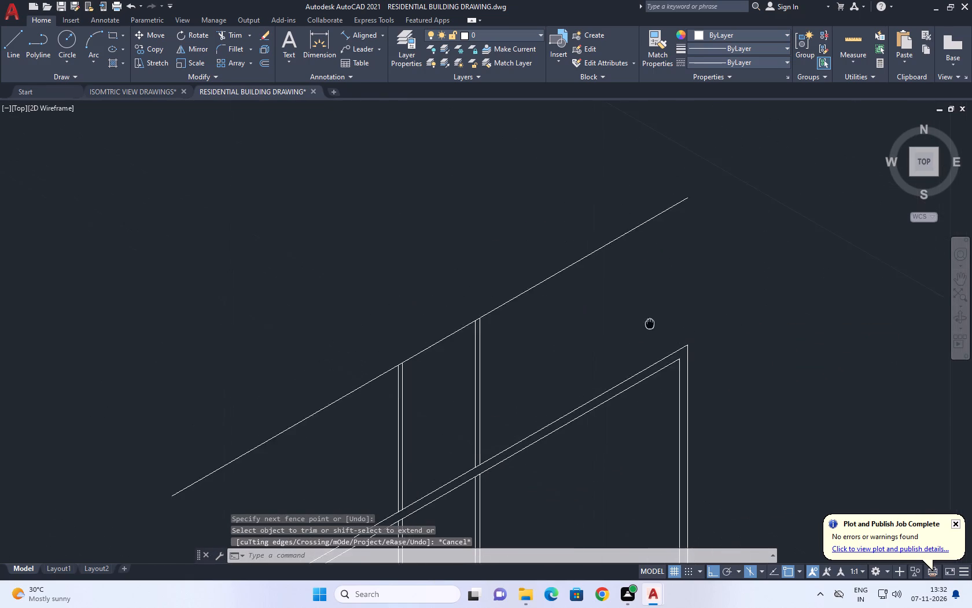
pyautogui.moveTo(640, 332); pyautogui.dragTo(569, 375, button='middle')
pyautogui.moveTo(584, 294); pyautogui.dragTo(579, 294)
pyautogui.click(532, 263)
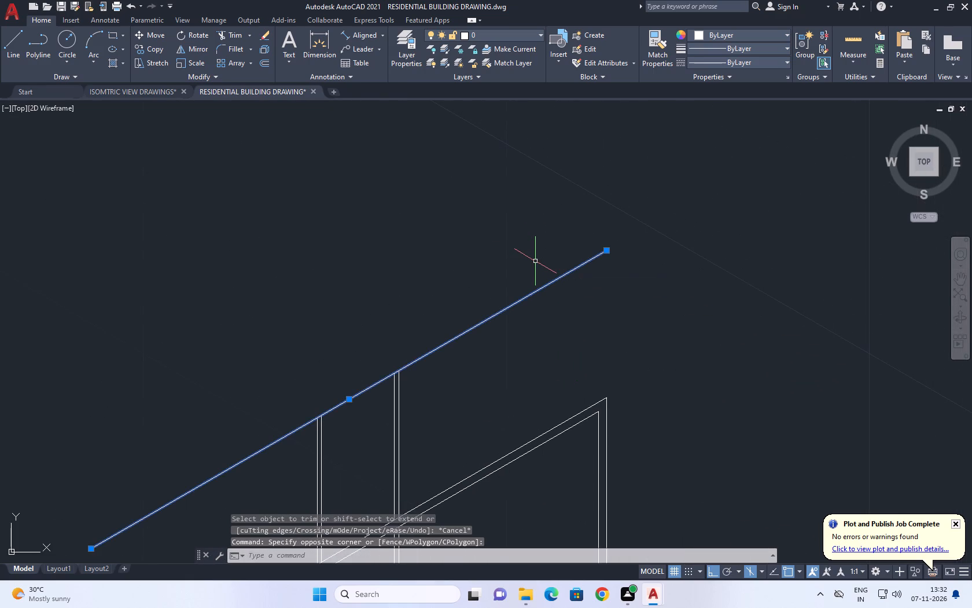
pyautogui.press('c')
pyautogui.write('O')
pyautogui.press('space')
pyautogui.moveTo(537, 285); pyautogui.dragTo(532, 289)
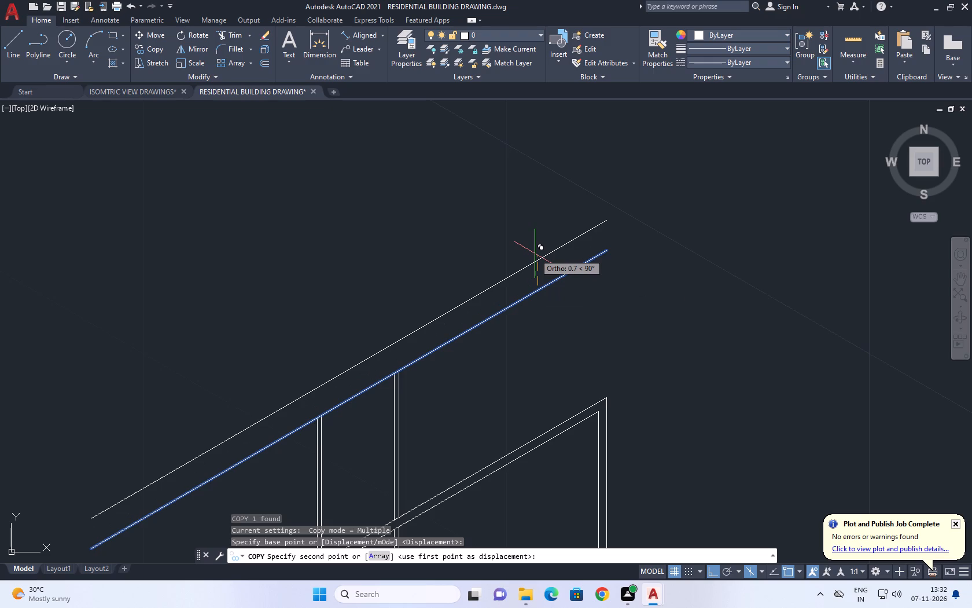
pyautogui.write('0.')
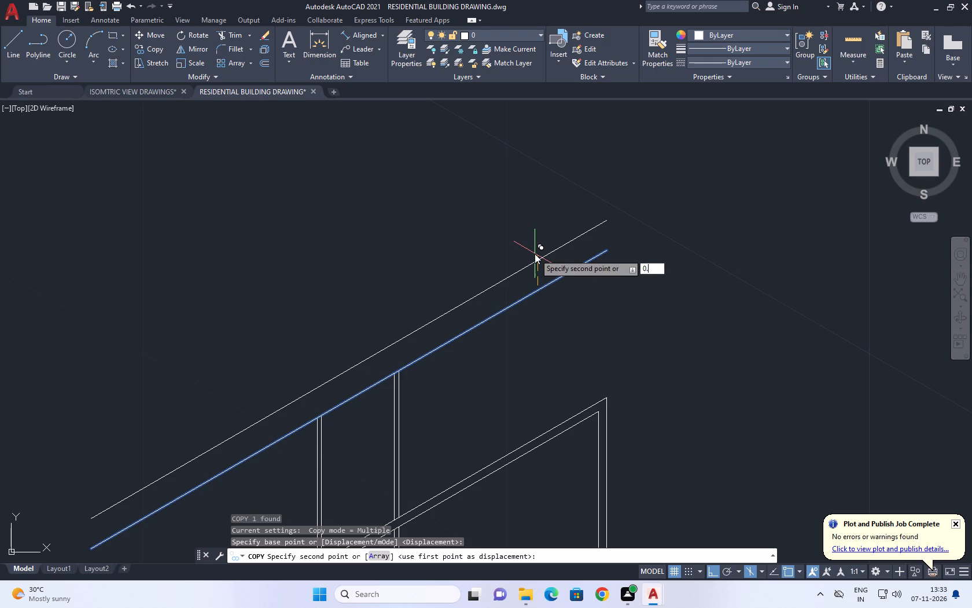
pyautogui.write('226')
pyautogui.press('Return')
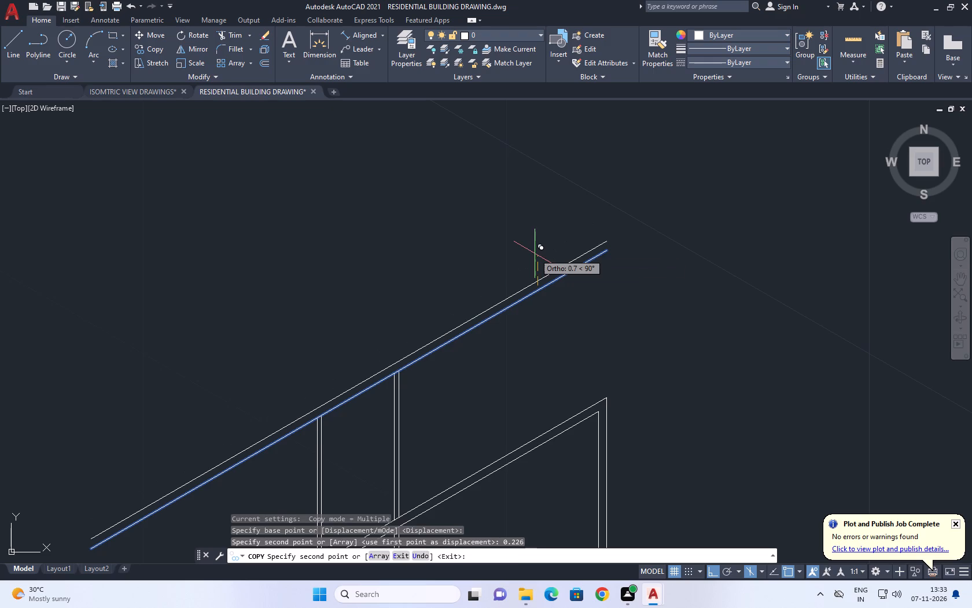
pyautogui.press('Escape')
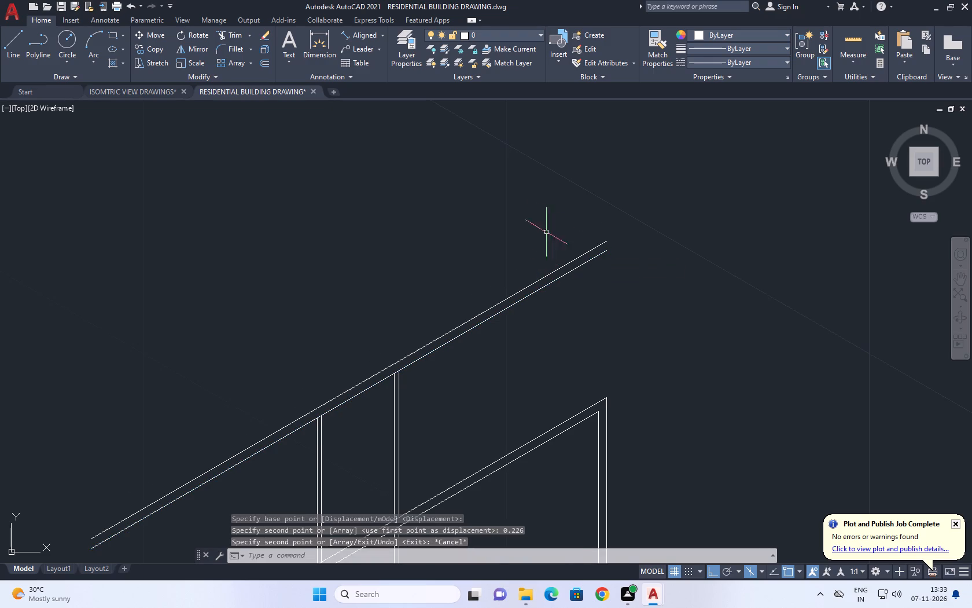
# Copy the far line of the second upright pair above the top member 3.5 along the 30° isometric axis, toward the far end.
pyautogui.scroll(-1, 602, 334)
pyautogui.moveTo(607, 348); pyautogui.dragTo(555, 329, button='middle')
pyautogui.scroll(-1, 541, 336)
pyautogui.scroll(4, 455, 409)
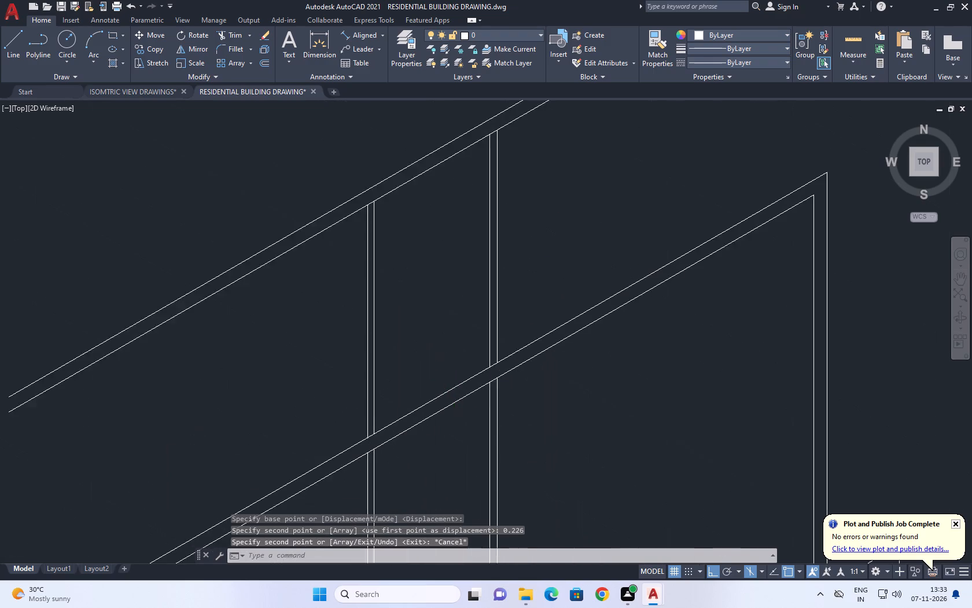
pyautogui.click(520, 302)
pyautogui.moveTo(535, 302); pyautogui.dragTo(501, 381, button='middle')
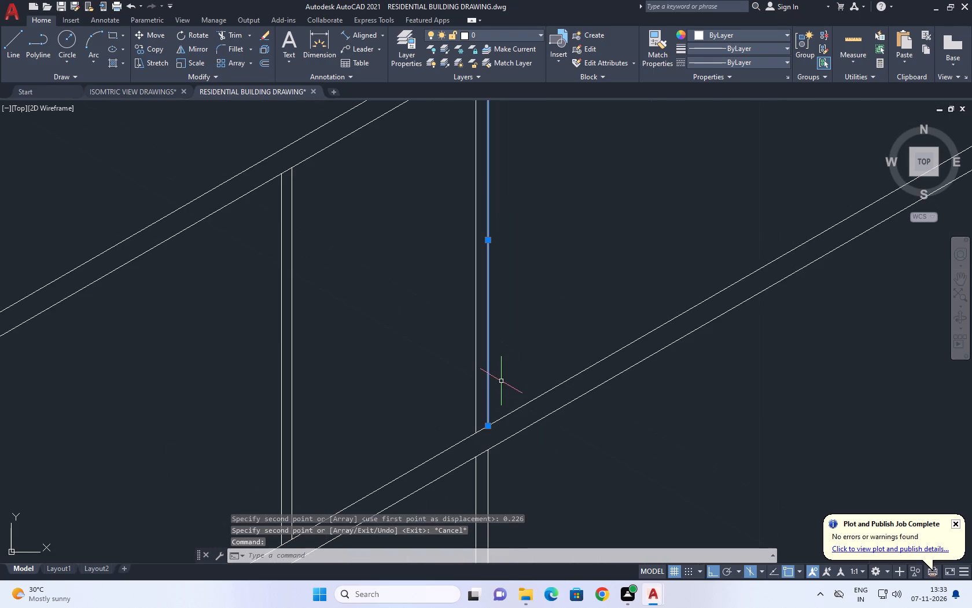
pyautogui.write('CO')
pyautogui.press('space')
pyautogui.click(506, 373)
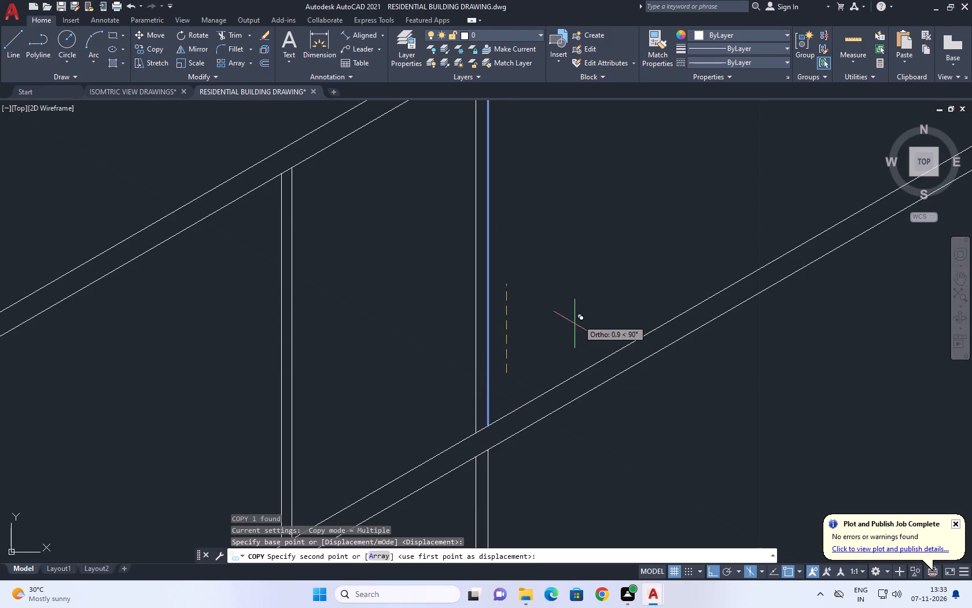
pyautogui.moveTo(635, 283); pyautogui.dragTo(528, 408, button='middle')
pyautogui.press('F5')
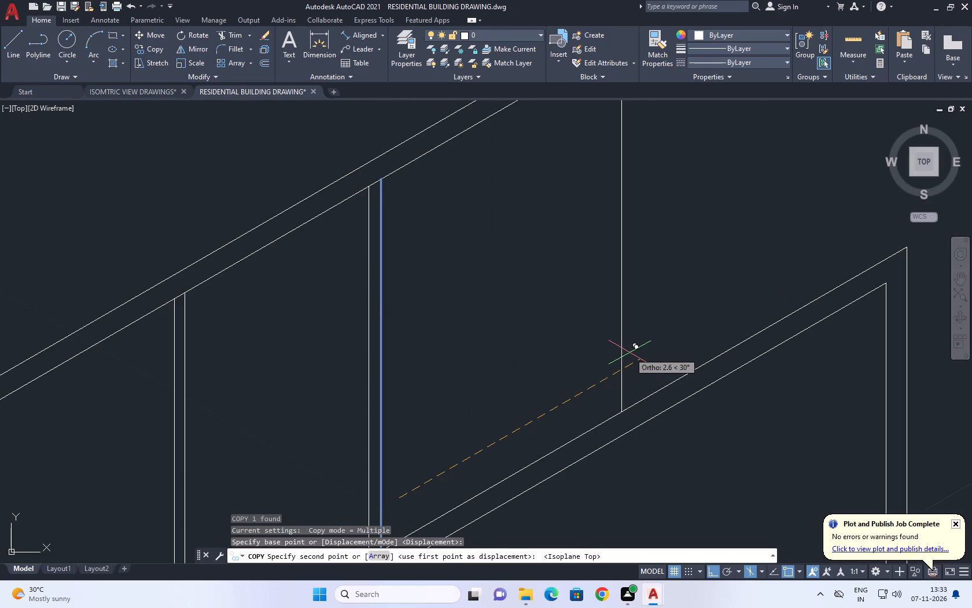
pyautogui.write('3.5')
pyautogui.press('Return')
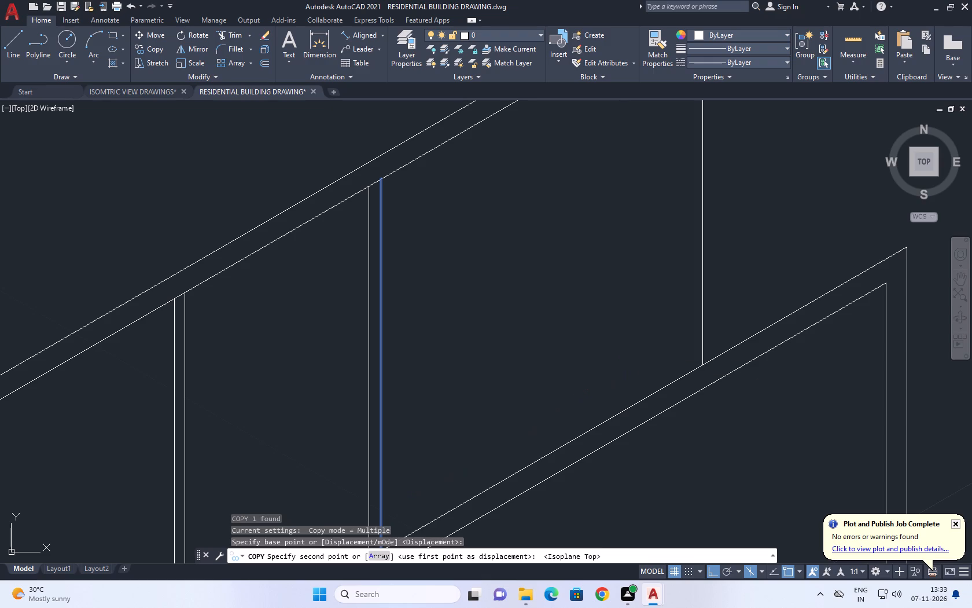
pyautogui.rightClick(563, 355)
pyautogui.click(599, 367)
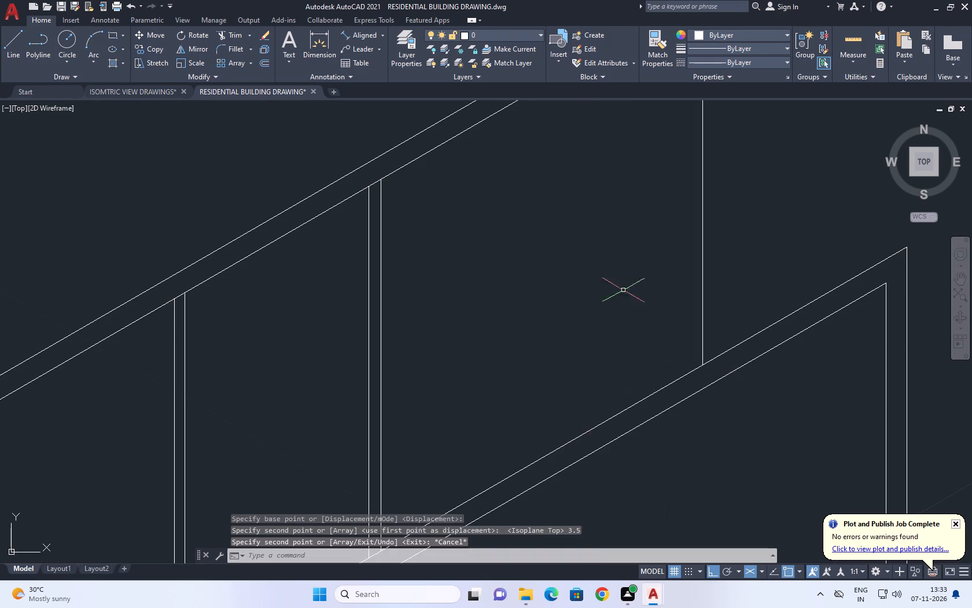
# Copy the new upright line beyond the second pair 0.226 along the 30° isometric axis toward the far end.
pyautogui.moveTo(697, 245); pyautogui.dragTo(570, 468, button='middle')
pyautogui.moveTo(638, 328); pyautogui.dragTo(555, 346)
pyautogui.moveTo(493, 349); pyautogui.dragTo(474, 354)
pyautogui.scroll(-1, 554, 191)
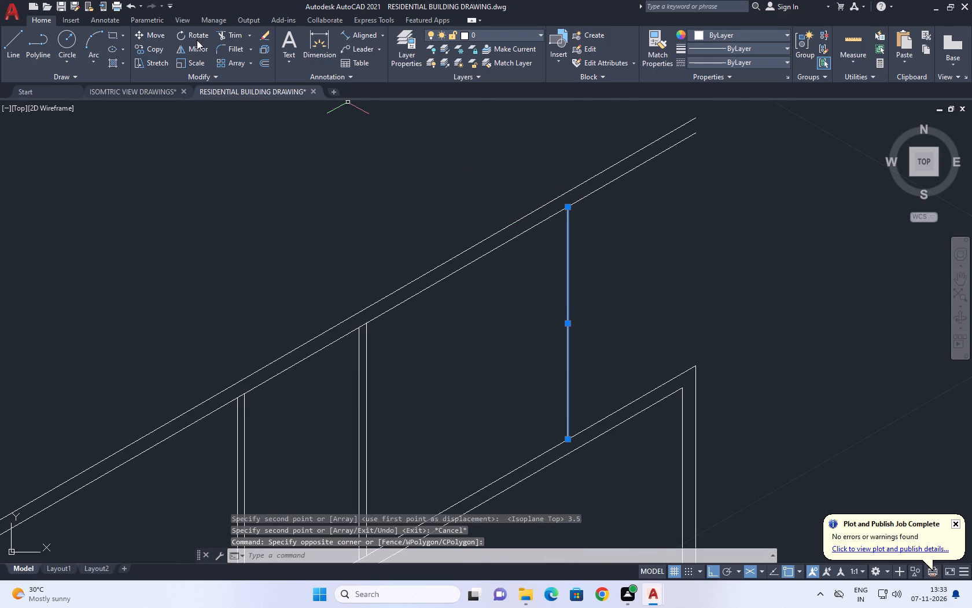
pyautogui.click(156, 50)
pyautogui.moveTo(589, 245); pyautogui.dragTo(613, 246)
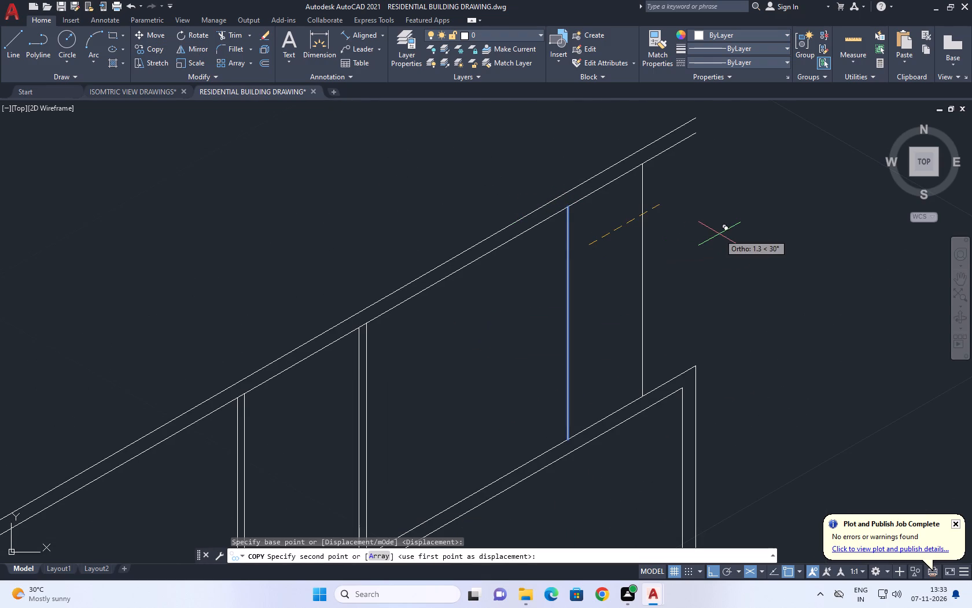
pyautogui.write('0.')
pyautogui.write('226')
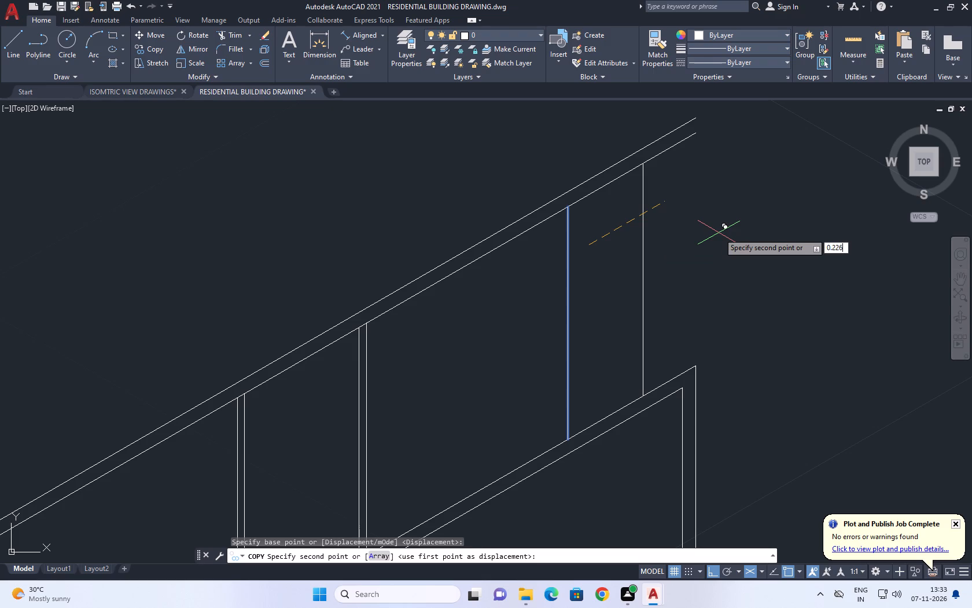
pyautogui.press('Return')
pyautogui.rightClick(648, 236)
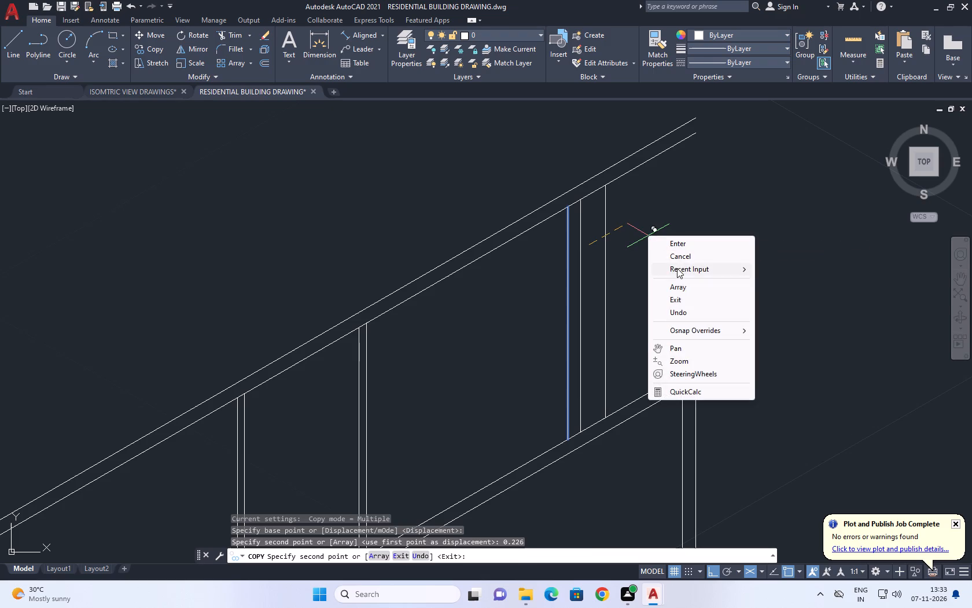
pyautogui.click(694, 259)
# Fillet the upper member's two lines with the end upright's matching inner and outer lines at radius 0 to form the far corner.
pyautogui.click(239, 46)
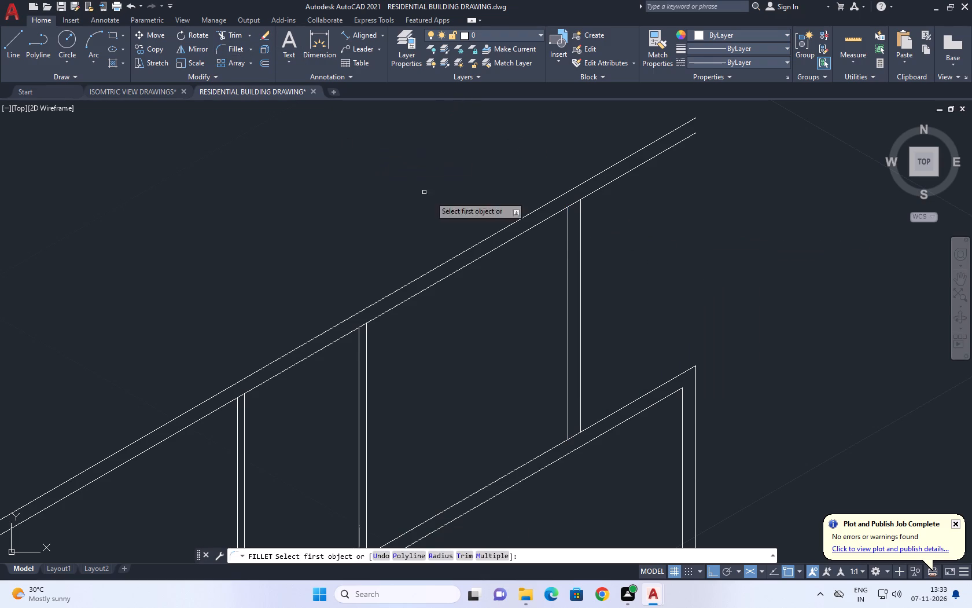
pyautogui.click(528, 230)
pyautogui.click(568, 228)
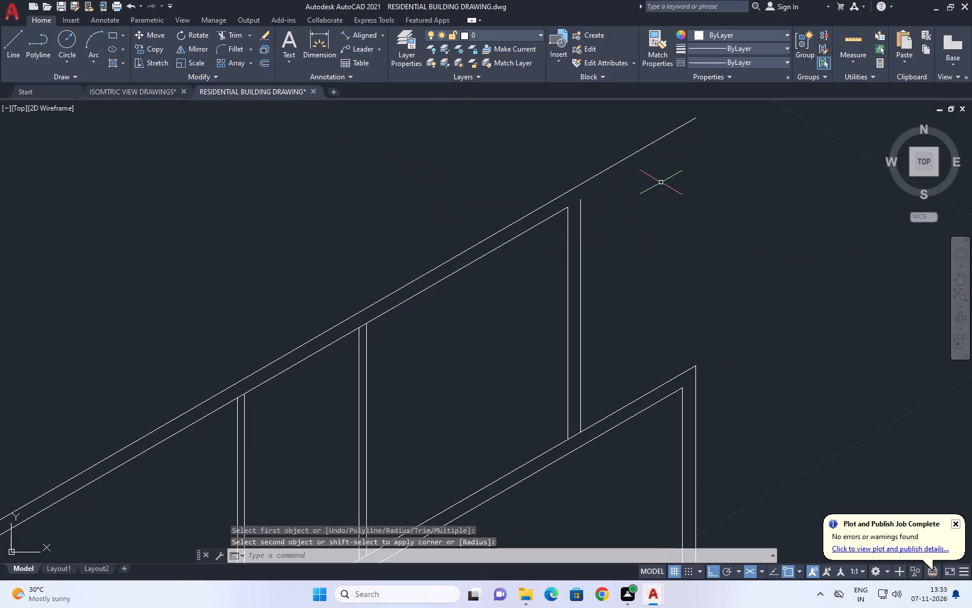
pyautogui.rightClick(667, 175)
pyautogui.click(744, 185)
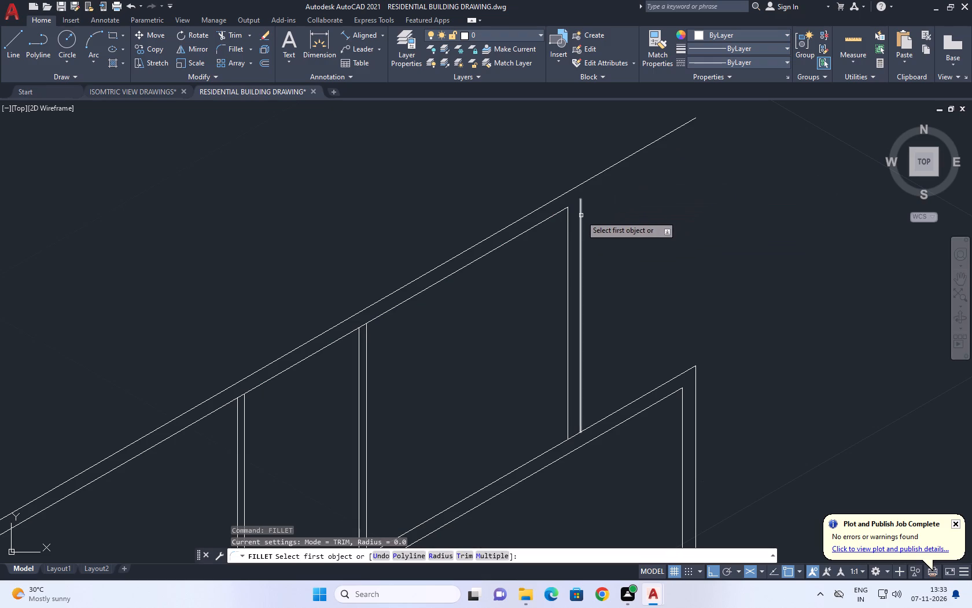
pyautogui.click(581, 215)
pyautogui.click(564, 193)
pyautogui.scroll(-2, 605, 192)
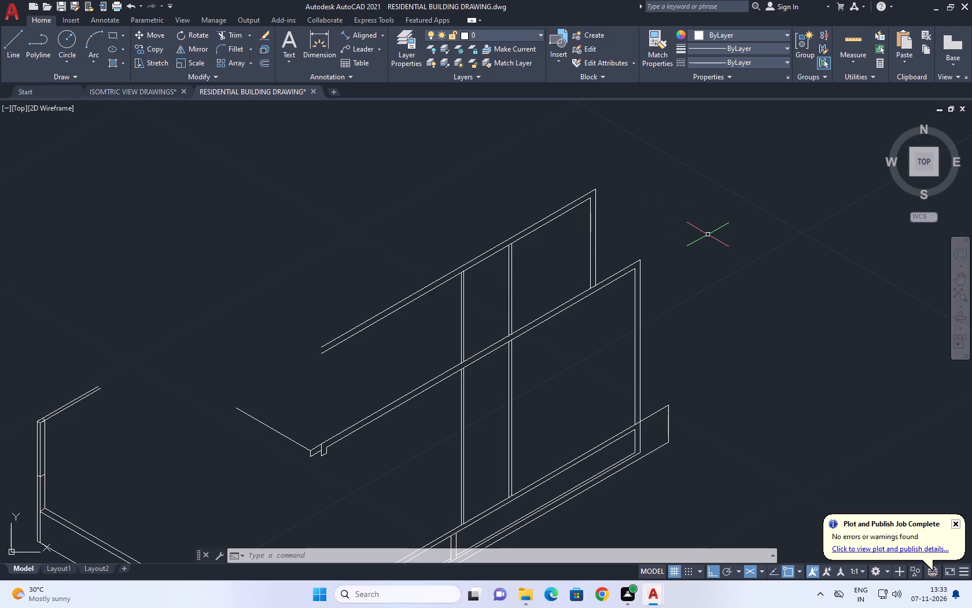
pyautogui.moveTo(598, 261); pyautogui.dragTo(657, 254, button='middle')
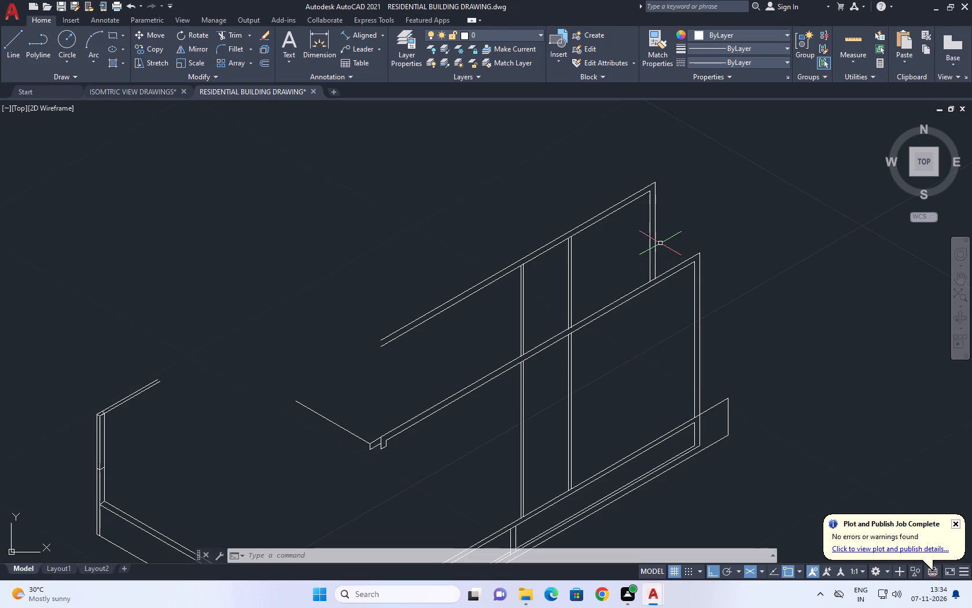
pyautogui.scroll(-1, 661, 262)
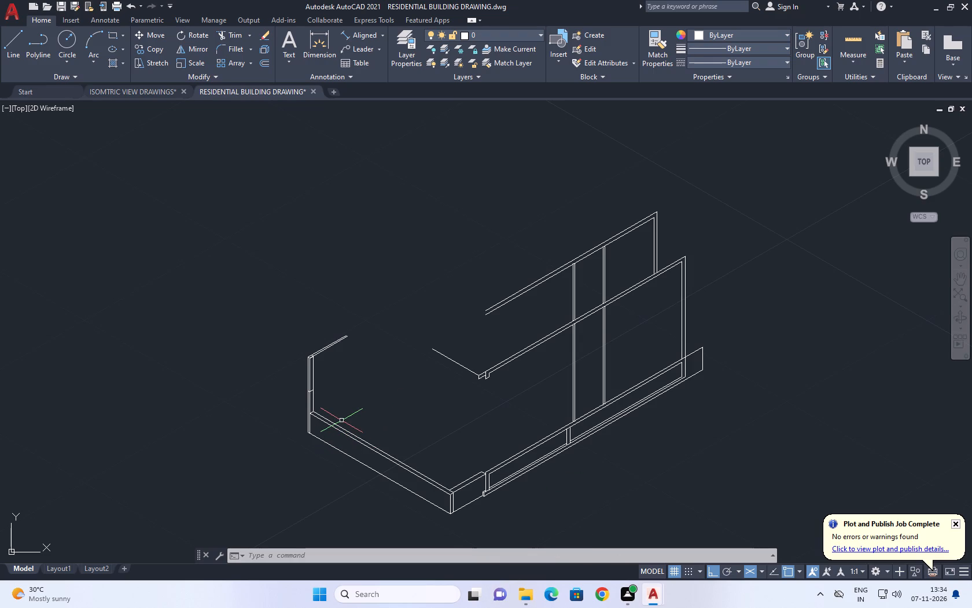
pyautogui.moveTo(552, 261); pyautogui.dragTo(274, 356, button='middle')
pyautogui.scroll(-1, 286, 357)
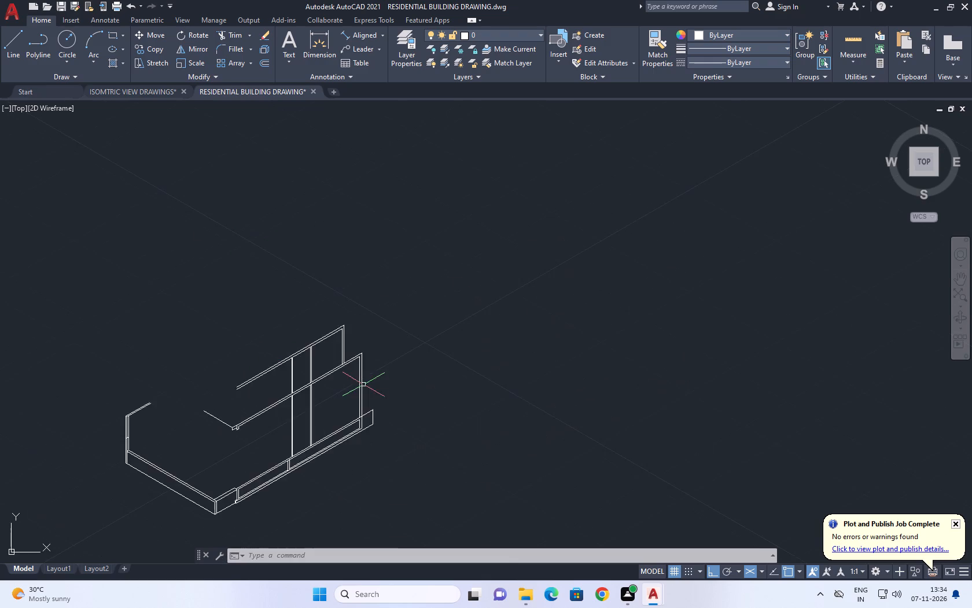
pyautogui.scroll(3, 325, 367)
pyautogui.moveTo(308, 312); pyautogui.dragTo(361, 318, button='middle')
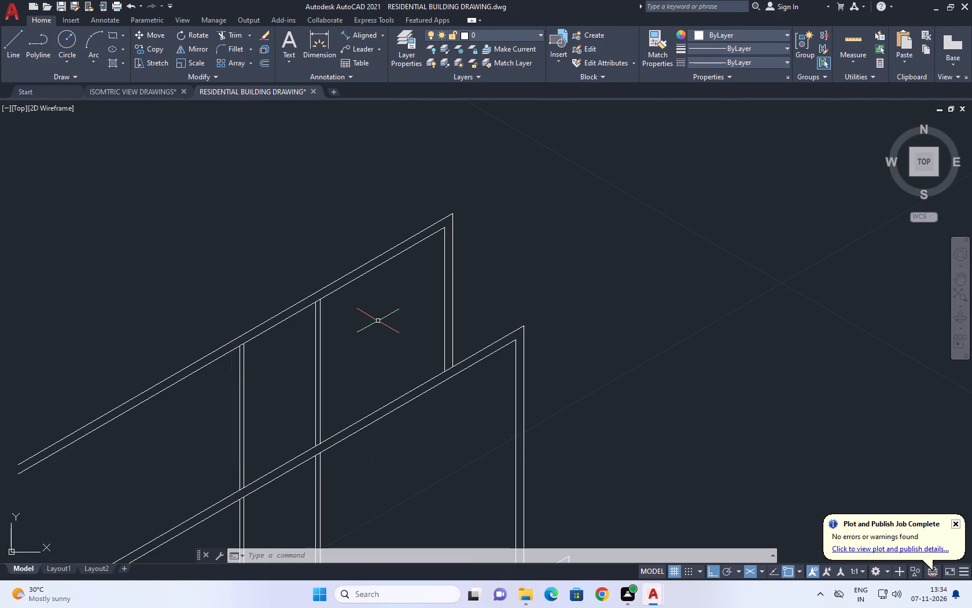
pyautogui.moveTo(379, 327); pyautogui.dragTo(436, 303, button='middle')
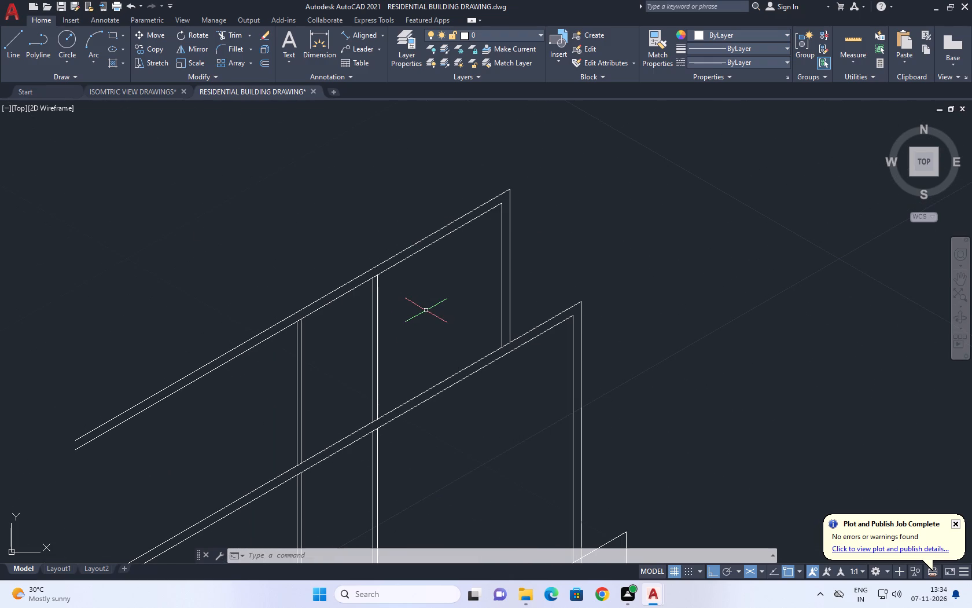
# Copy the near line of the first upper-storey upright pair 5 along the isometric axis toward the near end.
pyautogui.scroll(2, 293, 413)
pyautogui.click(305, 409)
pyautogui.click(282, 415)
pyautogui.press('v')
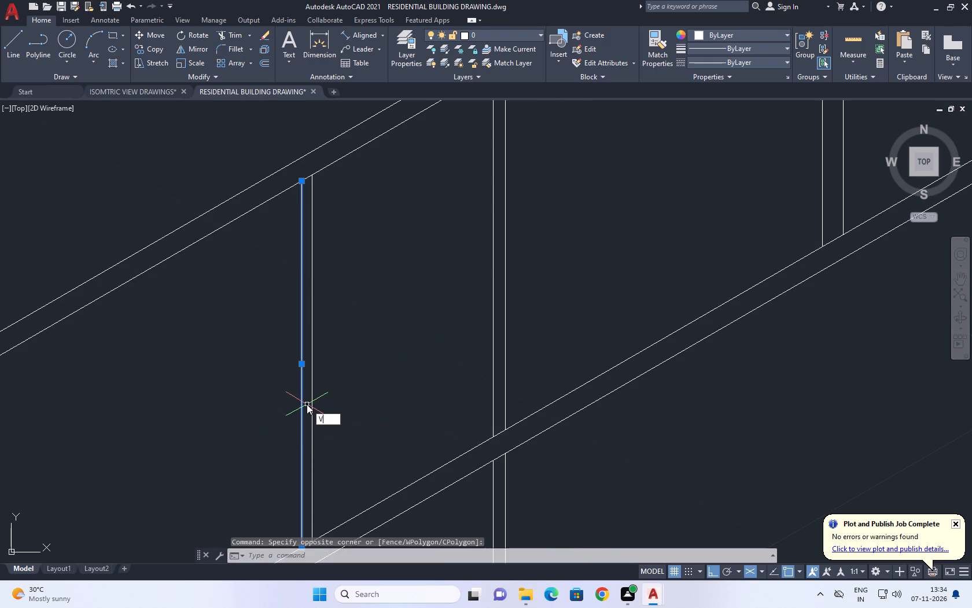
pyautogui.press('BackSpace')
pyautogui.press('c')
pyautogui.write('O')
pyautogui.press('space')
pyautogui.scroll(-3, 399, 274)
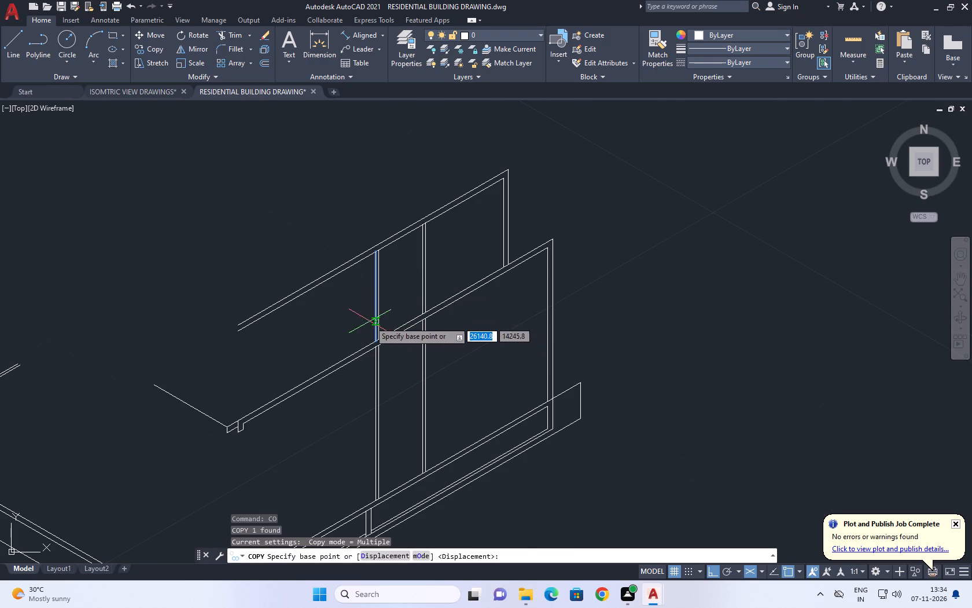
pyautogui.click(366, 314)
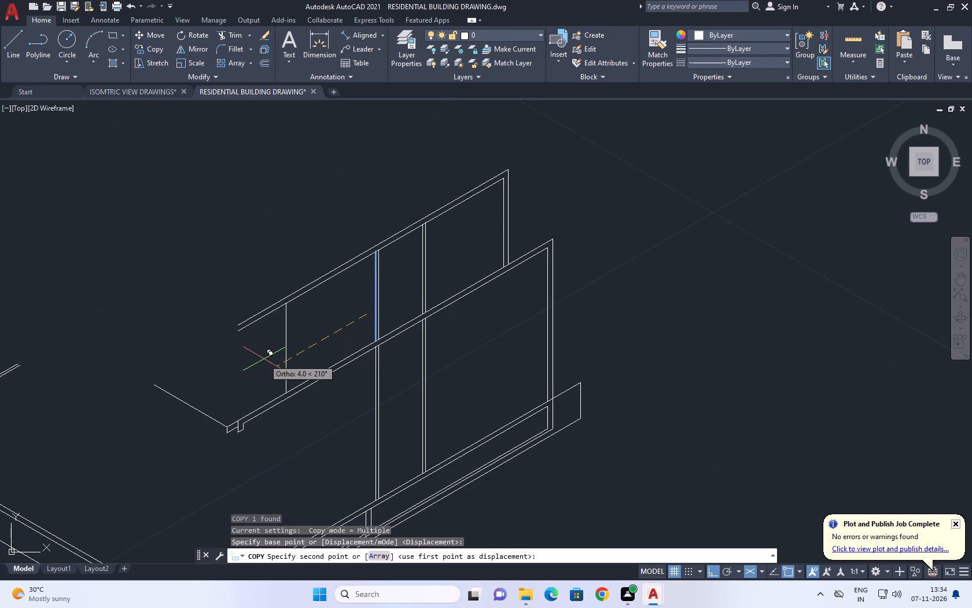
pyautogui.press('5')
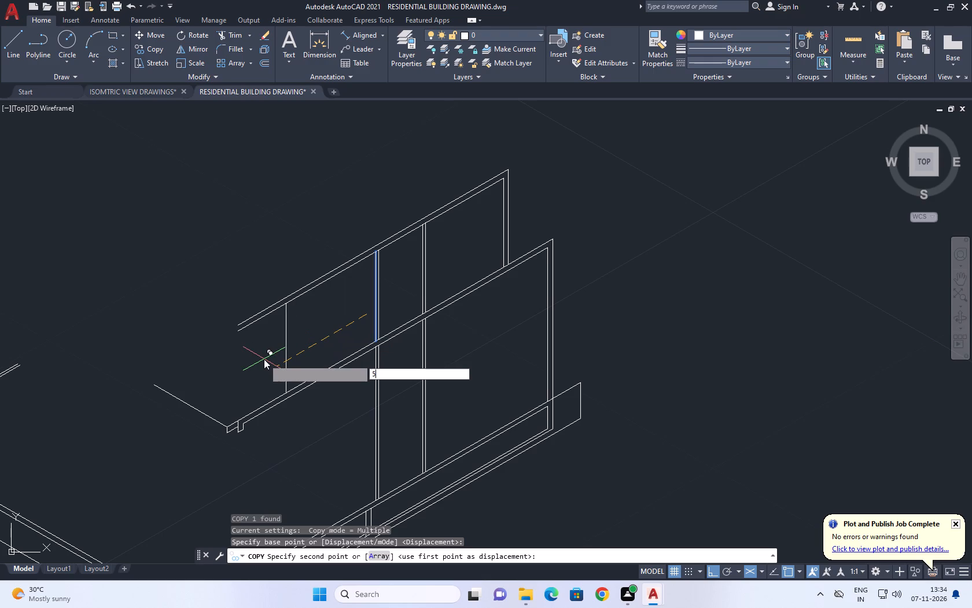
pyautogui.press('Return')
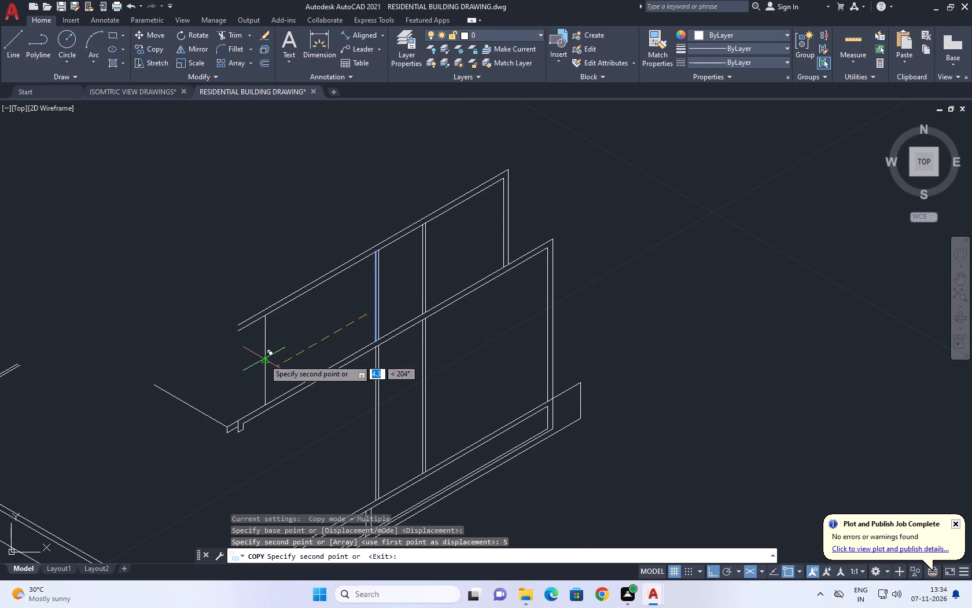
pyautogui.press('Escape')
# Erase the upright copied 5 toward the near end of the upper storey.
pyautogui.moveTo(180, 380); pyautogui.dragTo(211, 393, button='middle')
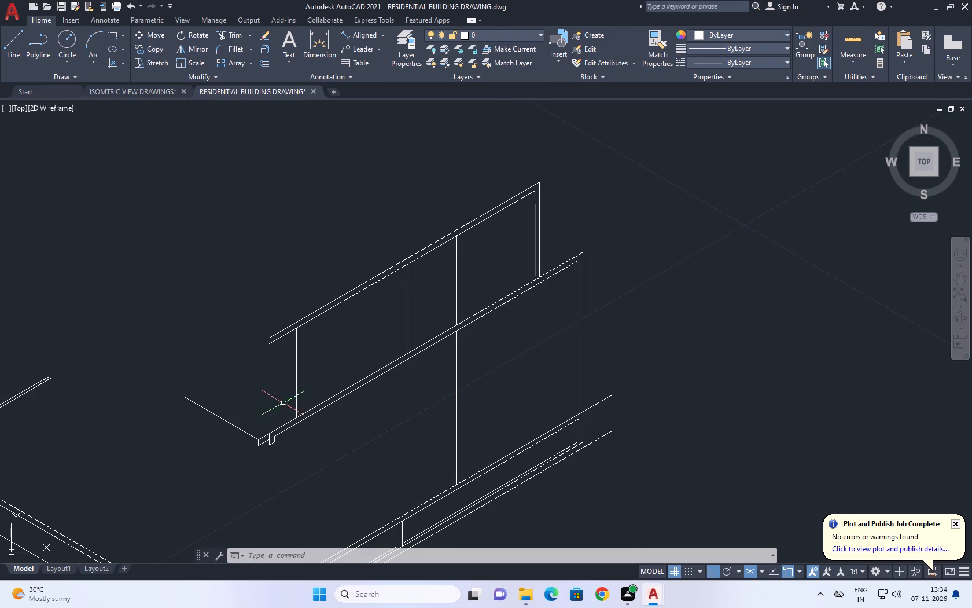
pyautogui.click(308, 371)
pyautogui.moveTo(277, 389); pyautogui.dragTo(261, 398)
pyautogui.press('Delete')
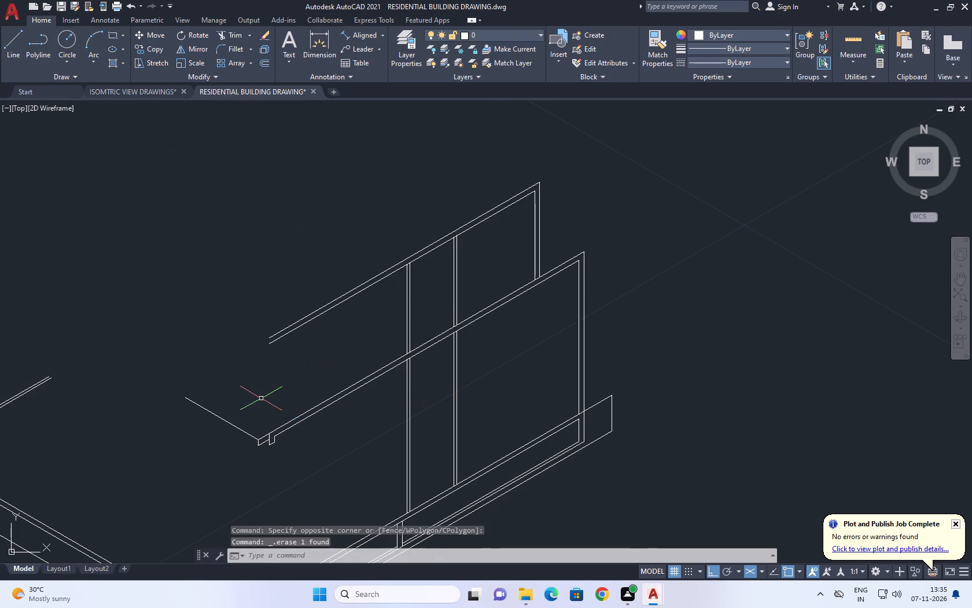
# Copy the near line of the first upper-storey upright pair 1.2 along the isometric axis toward the near end.
pyautogui.scroll(1, 404, 307)
pyautogui.click(431, 296)
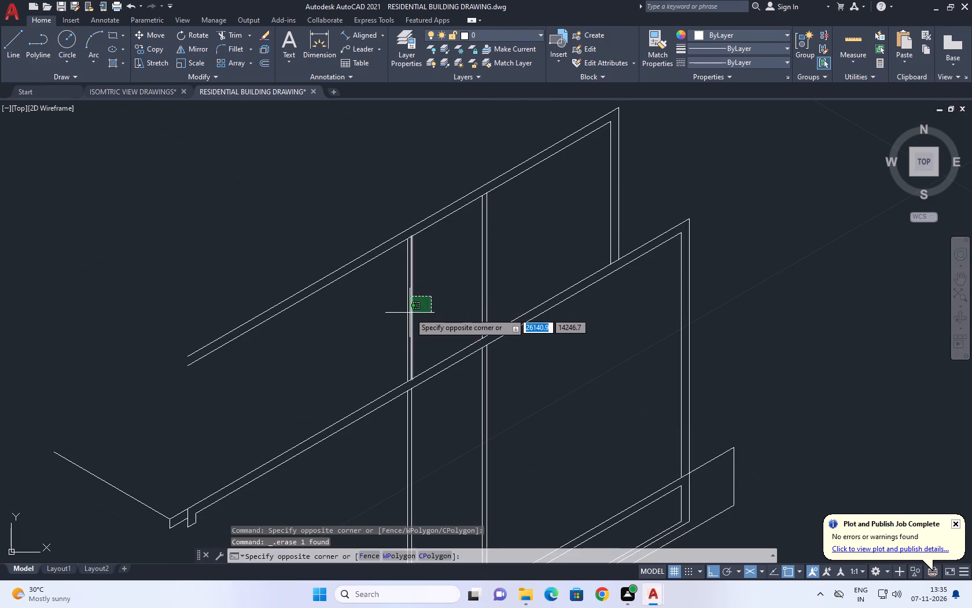
pyautogui.click(414, 310)
pyautogui.scroll(2, 402, 324)
pyautogui.click(412, 332)
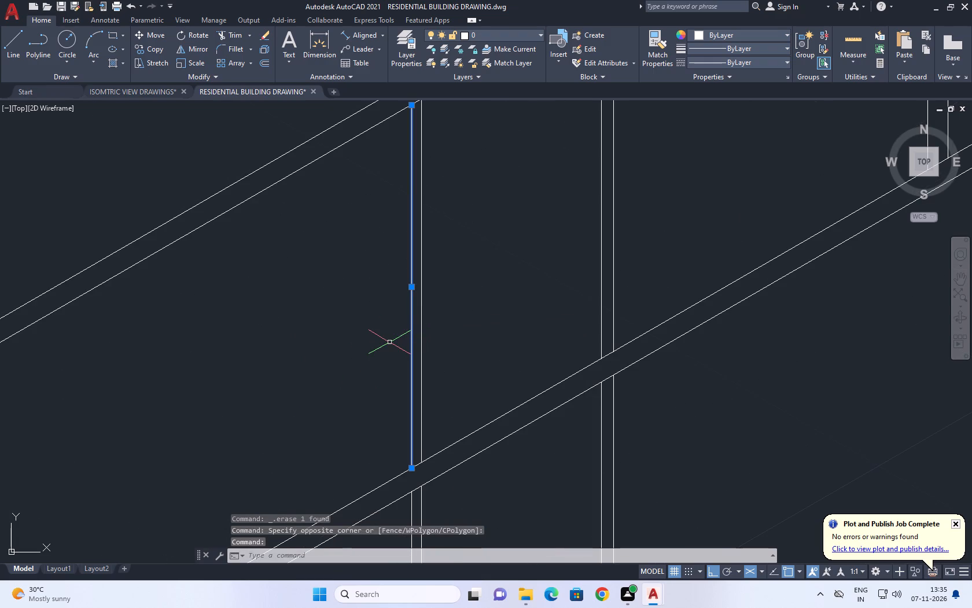
pyautogui.press('c')
pyautogui.write('O')
pyautogui.press('space')
pyautogui.click(384, 338)
pyautogui.scroll(-1, 273, 391)
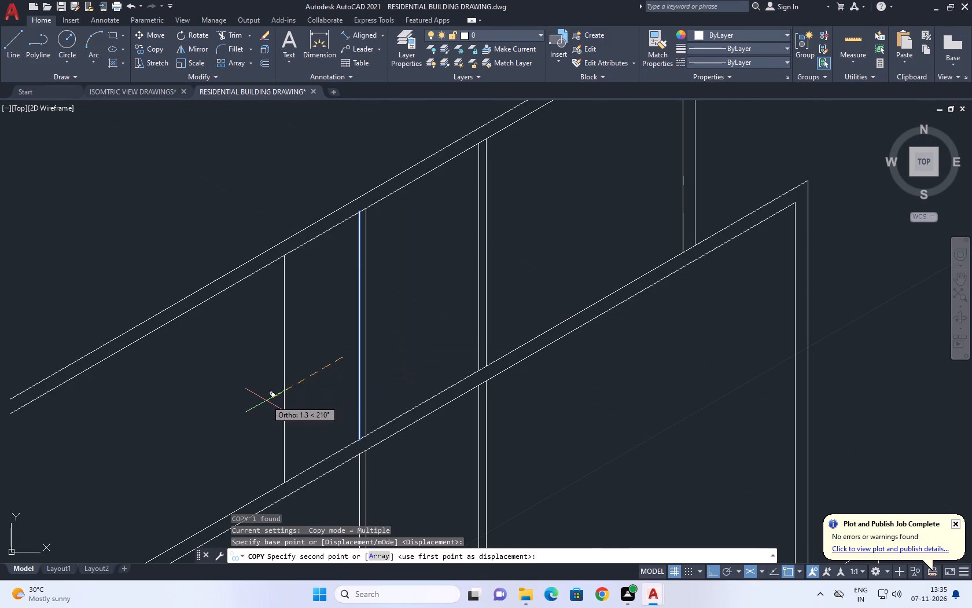
pyautogui.write('1.2')
pyautogui.press('Return')
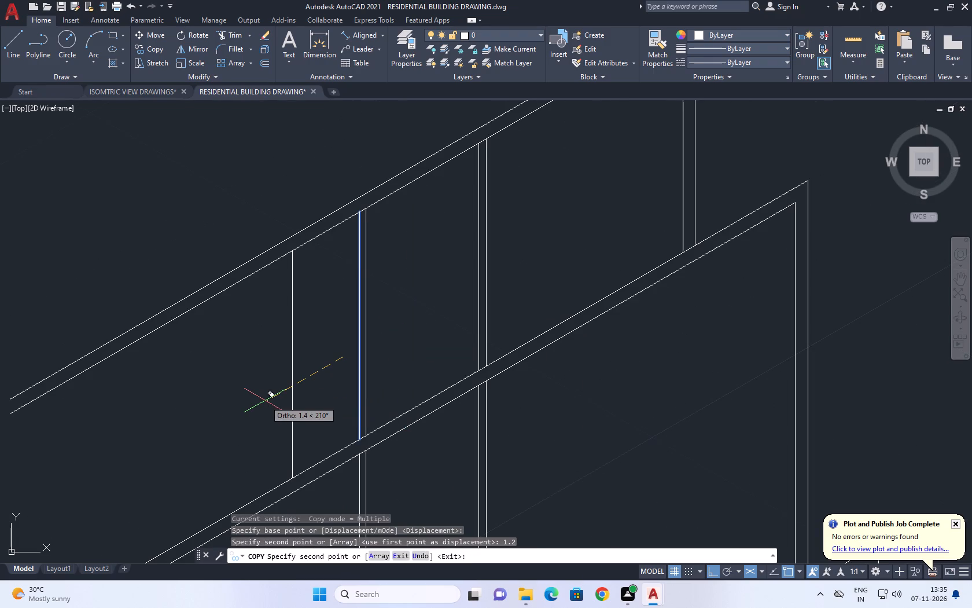
pyautogui.press('Escape')
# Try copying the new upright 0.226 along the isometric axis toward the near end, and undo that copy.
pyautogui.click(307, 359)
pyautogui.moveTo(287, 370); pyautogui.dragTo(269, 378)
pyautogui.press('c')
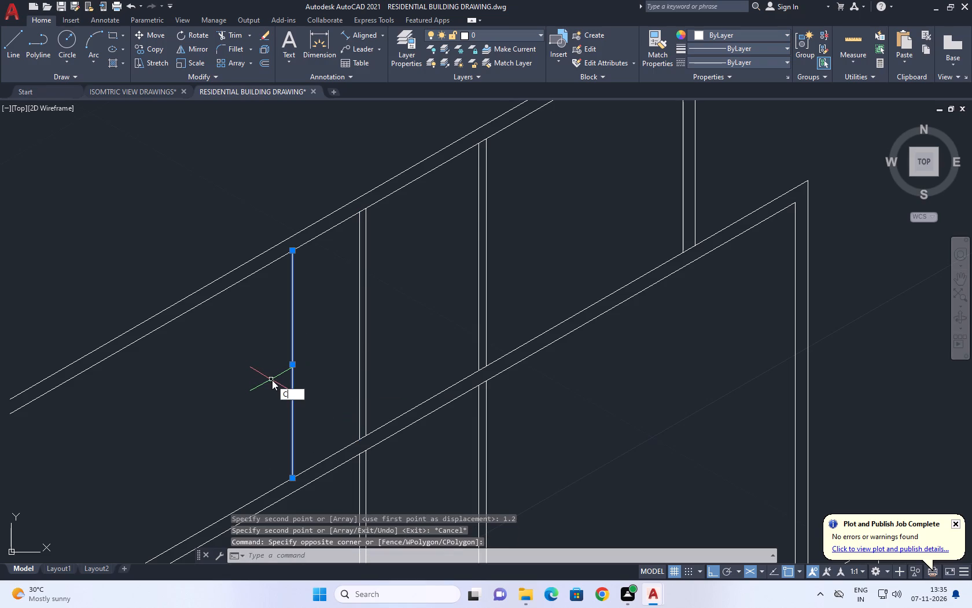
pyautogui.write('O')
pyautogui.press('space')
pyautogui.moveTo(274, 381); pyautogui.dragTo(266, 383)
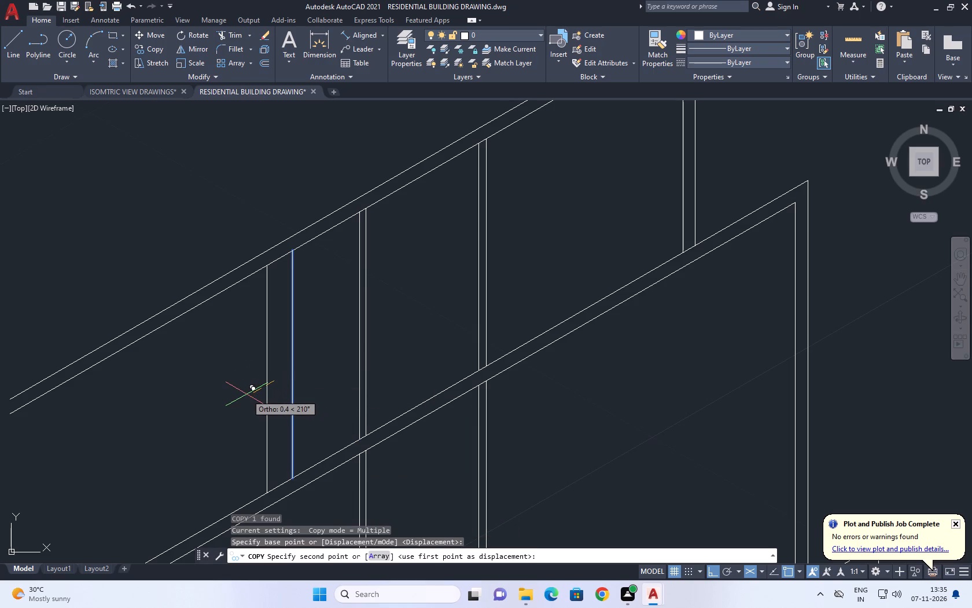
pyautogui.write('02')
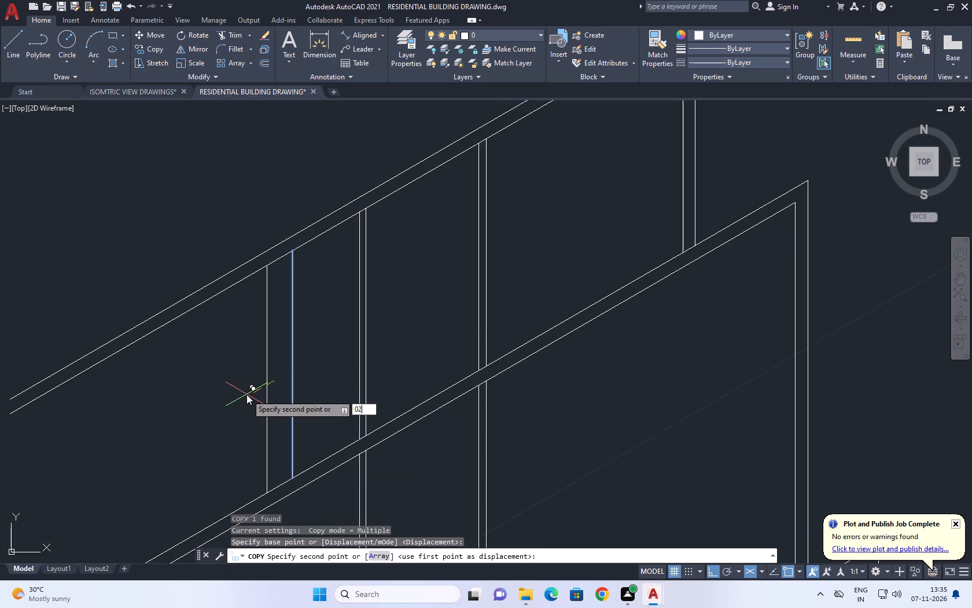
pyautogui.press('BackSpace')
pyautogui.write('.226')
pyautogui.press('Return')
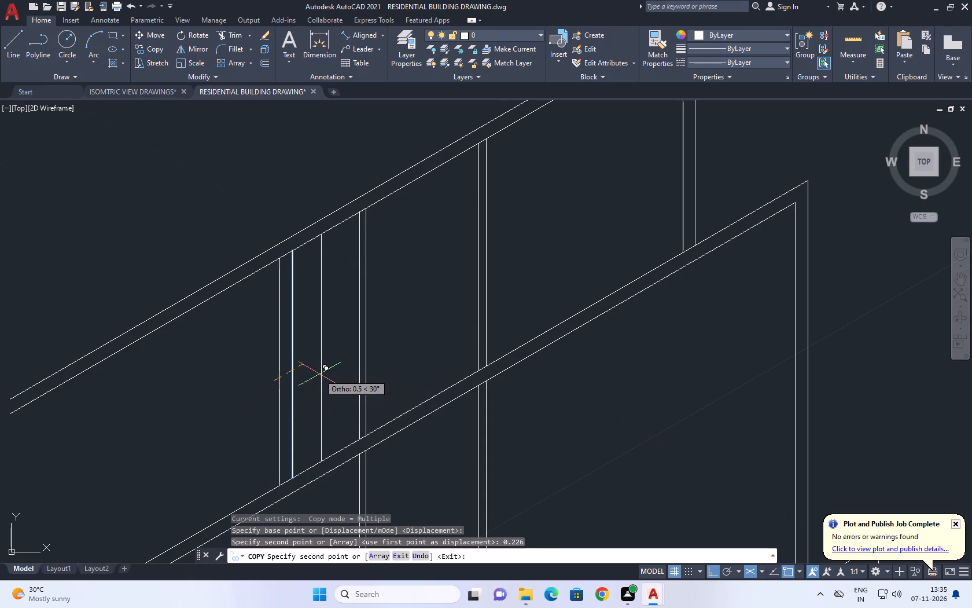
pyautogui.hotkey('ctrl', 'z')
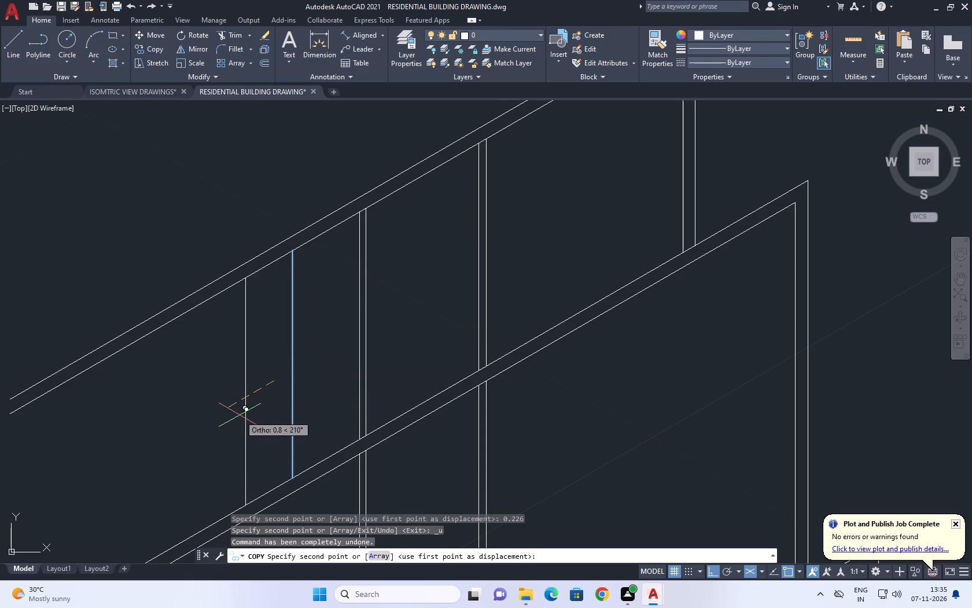
# Copy the same upright 0.1134 along the isometric axis toward the near end to form its thickness.
pyautogui.write('0.1134')
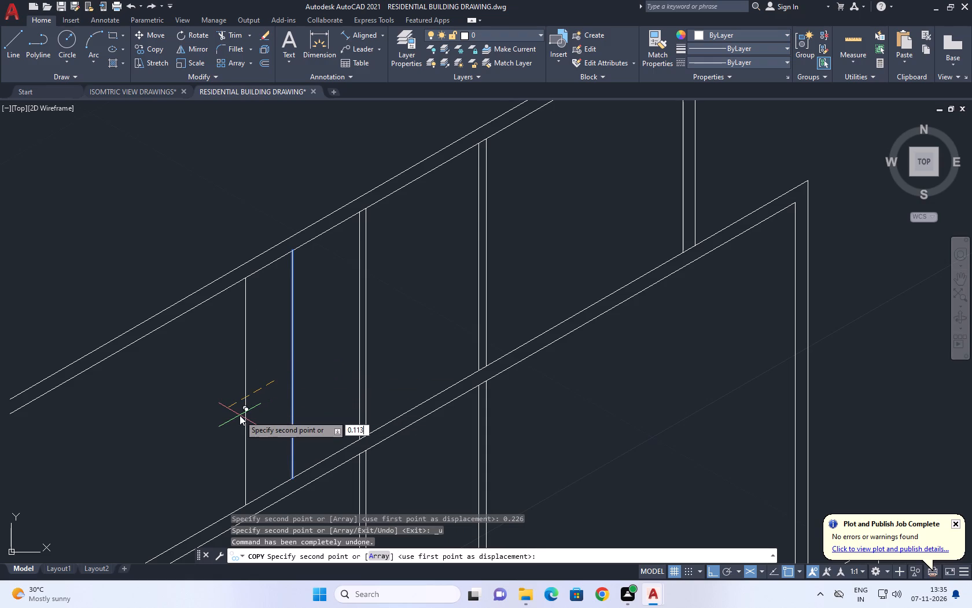
pyautogui.press('Return')
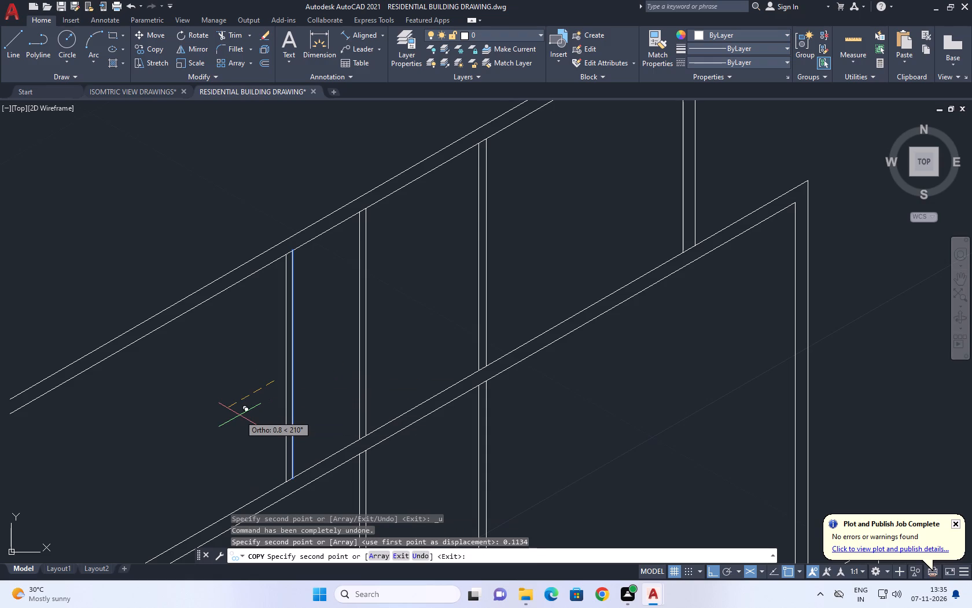
pyautogui.hotkey('ctrl', 'z')
pyautogui.write('0.2')
pyautogui.press('BackSpace')
pyautogui.write('1134')
pyautogui.press('Return')
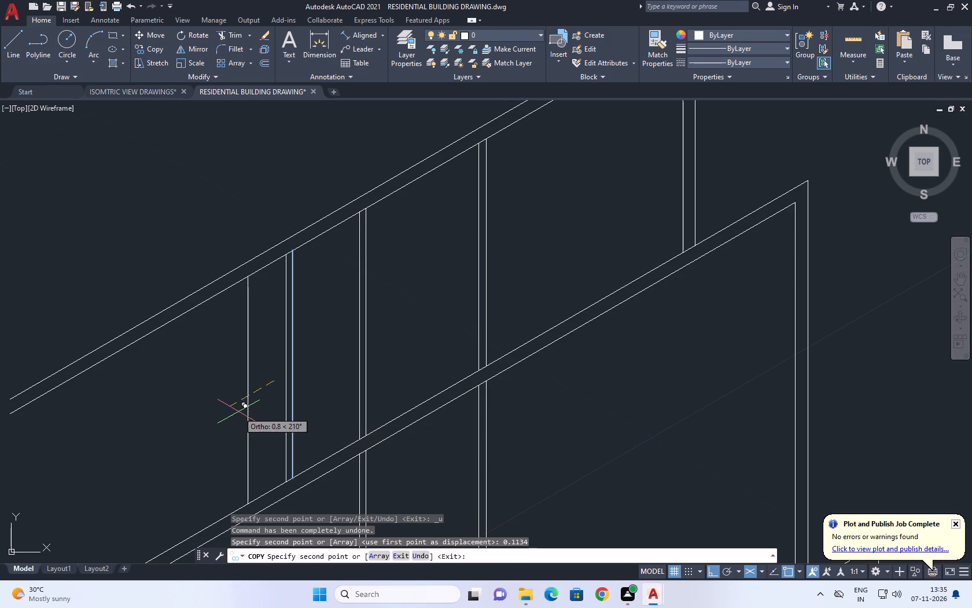
pyautogui.press('Escape')
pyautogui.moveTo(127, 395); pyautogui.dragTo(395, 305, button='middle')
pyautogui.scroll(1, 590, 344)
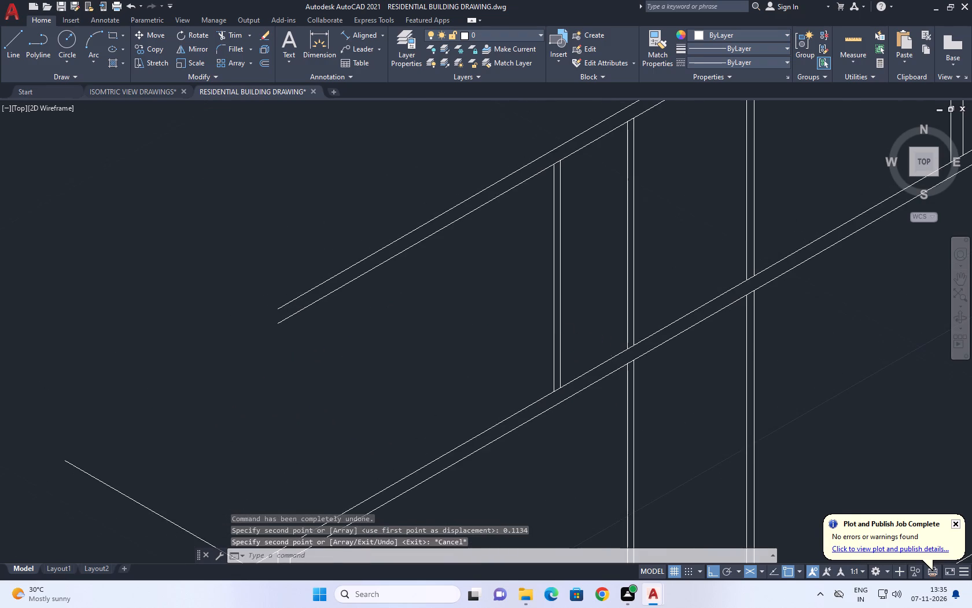
# Copy the near line of the newest upper-storey upright pair 5 along the isometric axis toward the near end.
pyautogui.click(530, 355)
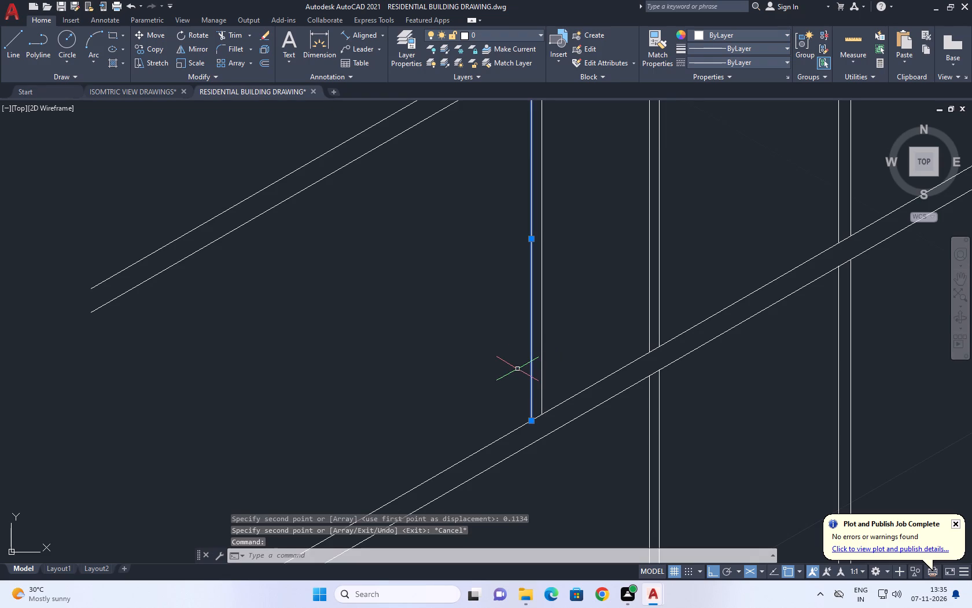
pyautogui.press('c')
pyautogui.press('o')
pyautogui.press('space')
pyautogui.click(511, 344)
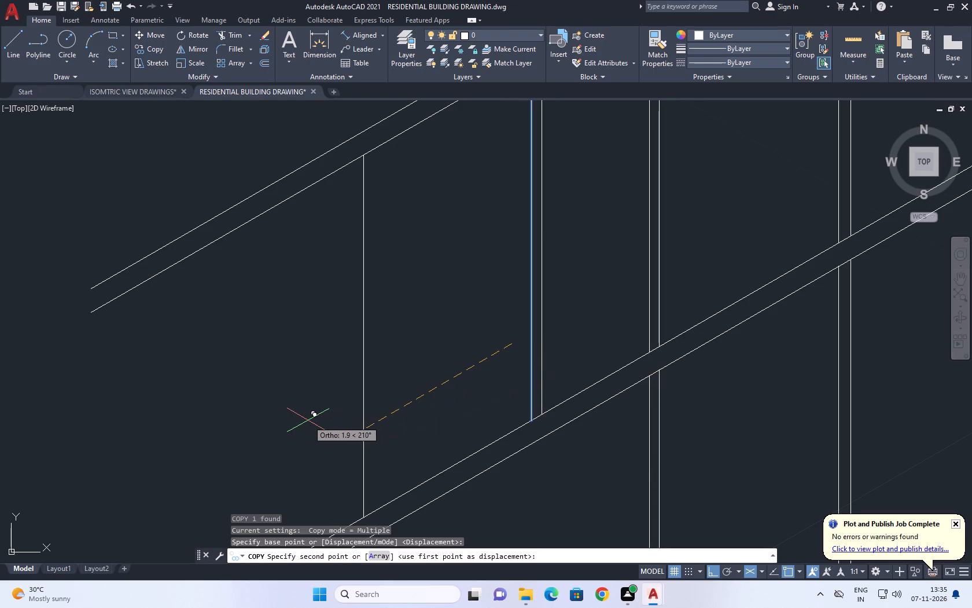
pyautogui.press('5')
pyautogui.press('Return')
pyautogui.scroll(1, 308, 420)
pyautogui.scroll(-3, 347, 385)
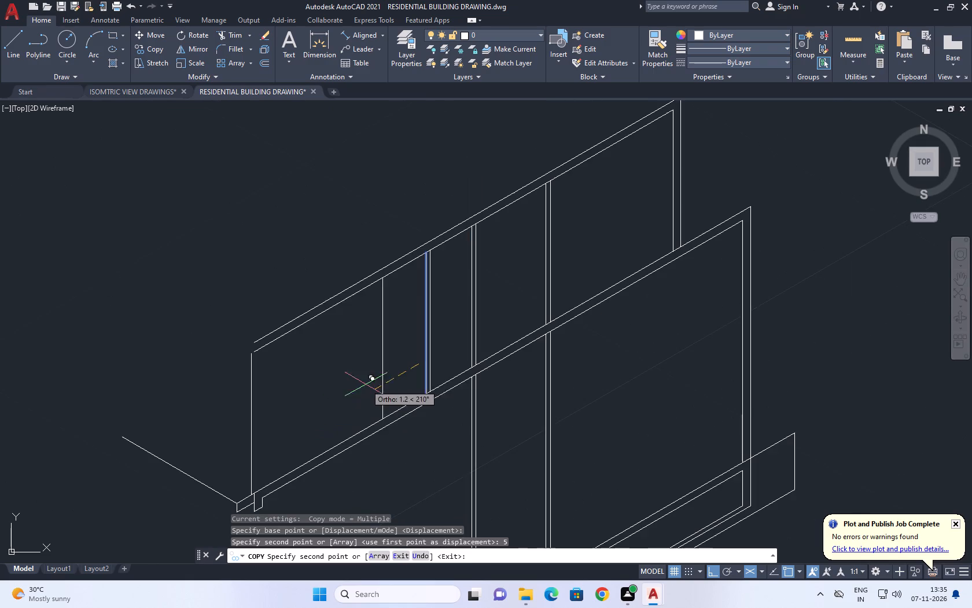
pyautogui.moveTo(268, 424); pyautogui.dragTo(333, 375, button='middle')
pyautogui.scroll(-3, 337, 376)
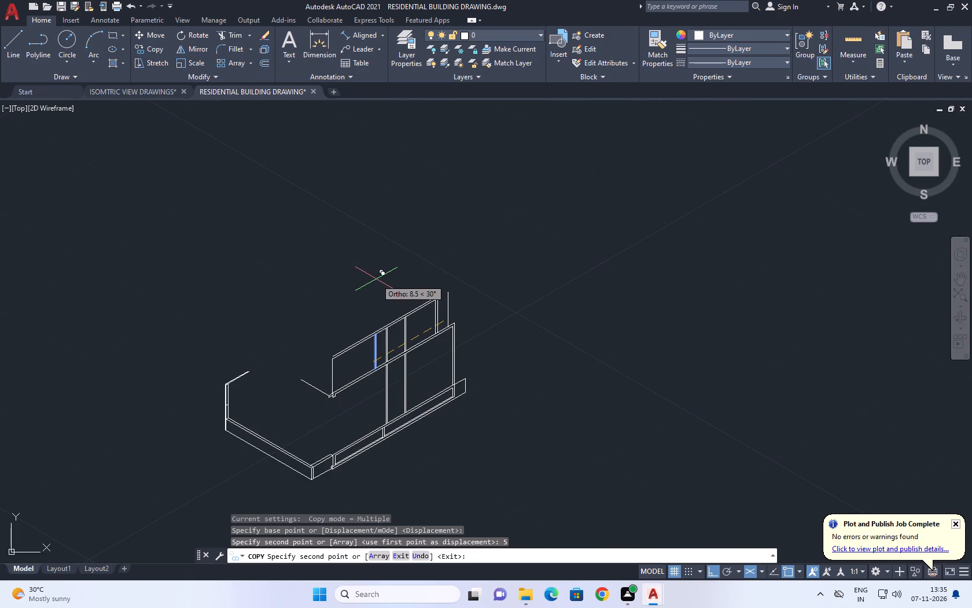
pyautogui.rightClick(324, 274)
pyautogui.click(356, 291)
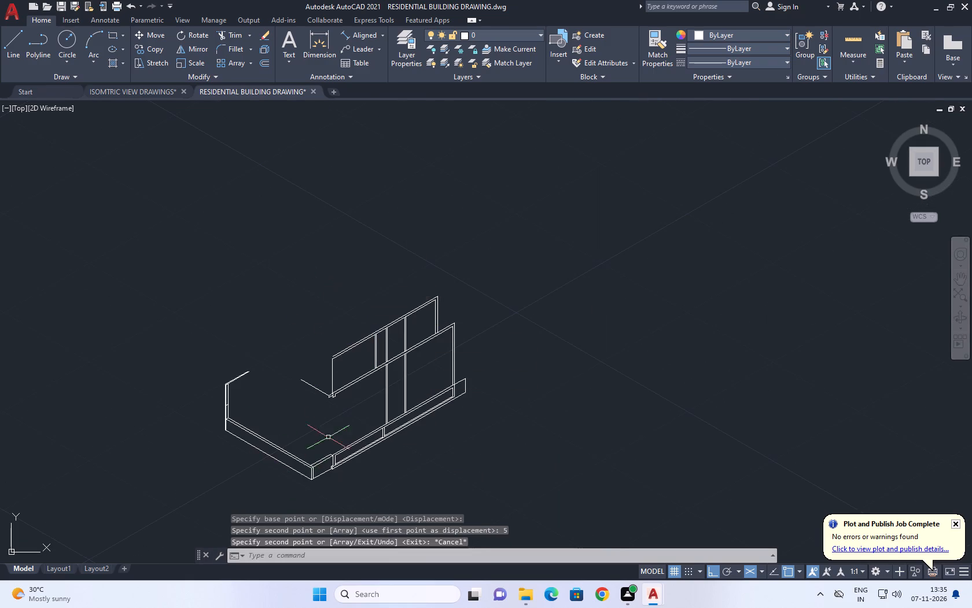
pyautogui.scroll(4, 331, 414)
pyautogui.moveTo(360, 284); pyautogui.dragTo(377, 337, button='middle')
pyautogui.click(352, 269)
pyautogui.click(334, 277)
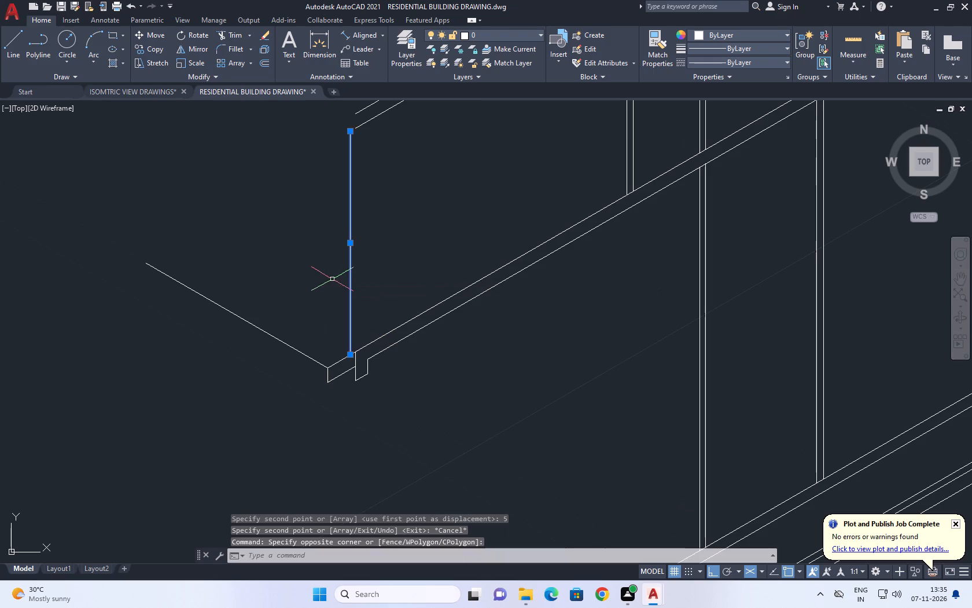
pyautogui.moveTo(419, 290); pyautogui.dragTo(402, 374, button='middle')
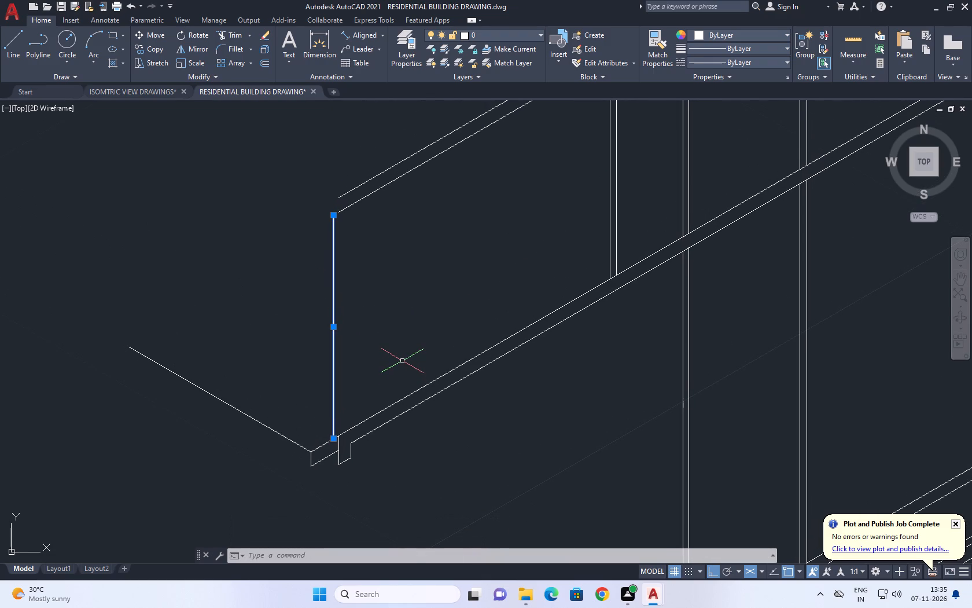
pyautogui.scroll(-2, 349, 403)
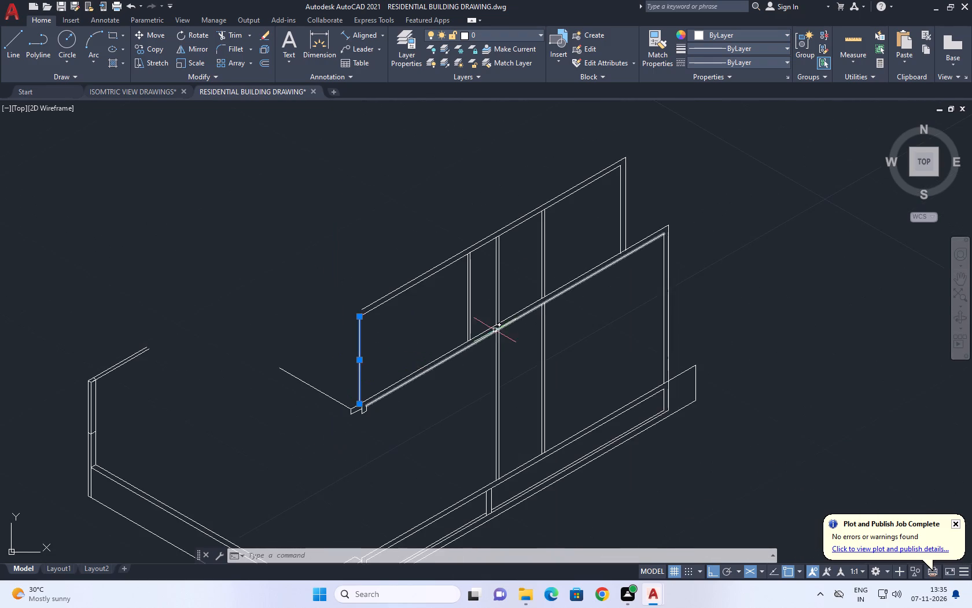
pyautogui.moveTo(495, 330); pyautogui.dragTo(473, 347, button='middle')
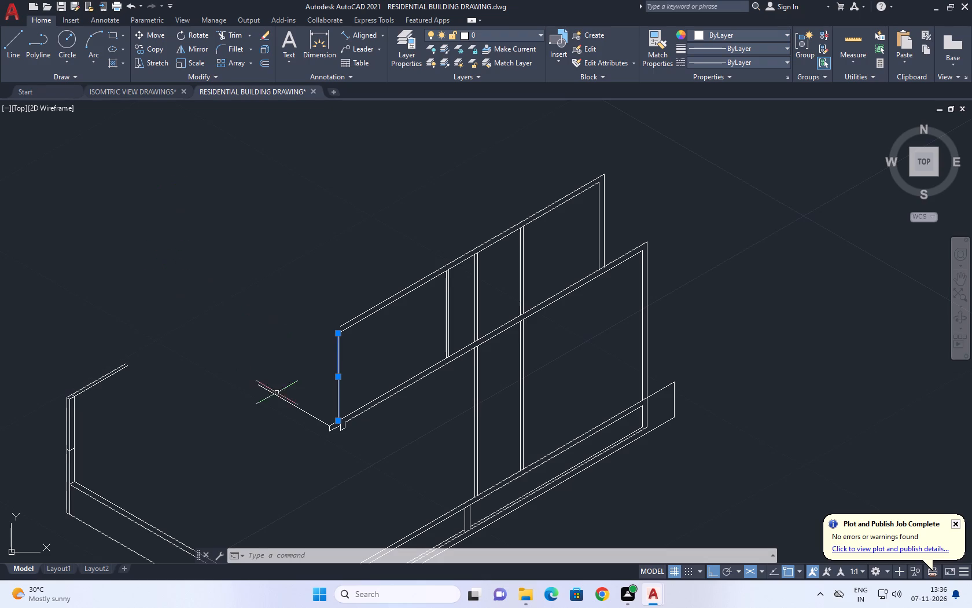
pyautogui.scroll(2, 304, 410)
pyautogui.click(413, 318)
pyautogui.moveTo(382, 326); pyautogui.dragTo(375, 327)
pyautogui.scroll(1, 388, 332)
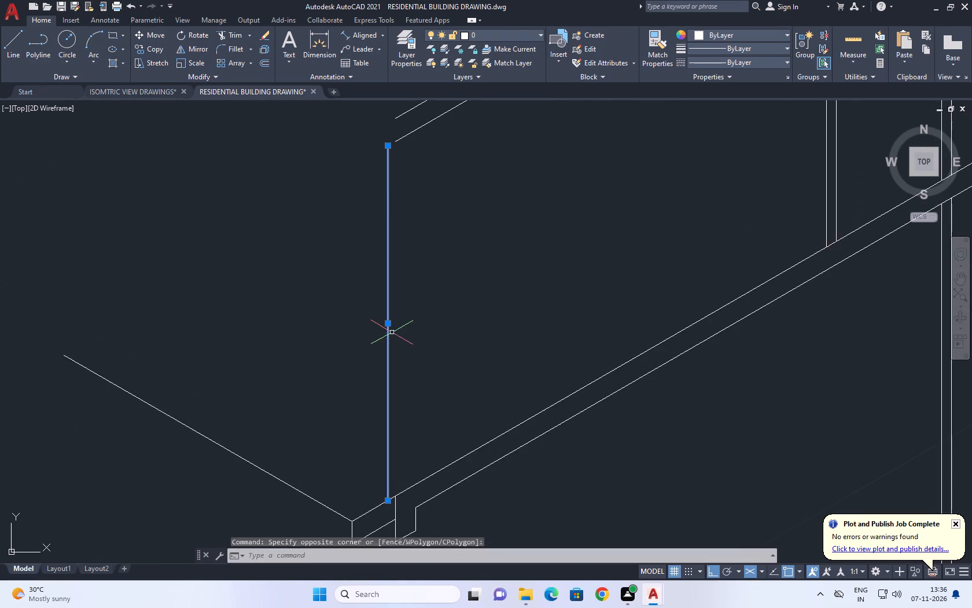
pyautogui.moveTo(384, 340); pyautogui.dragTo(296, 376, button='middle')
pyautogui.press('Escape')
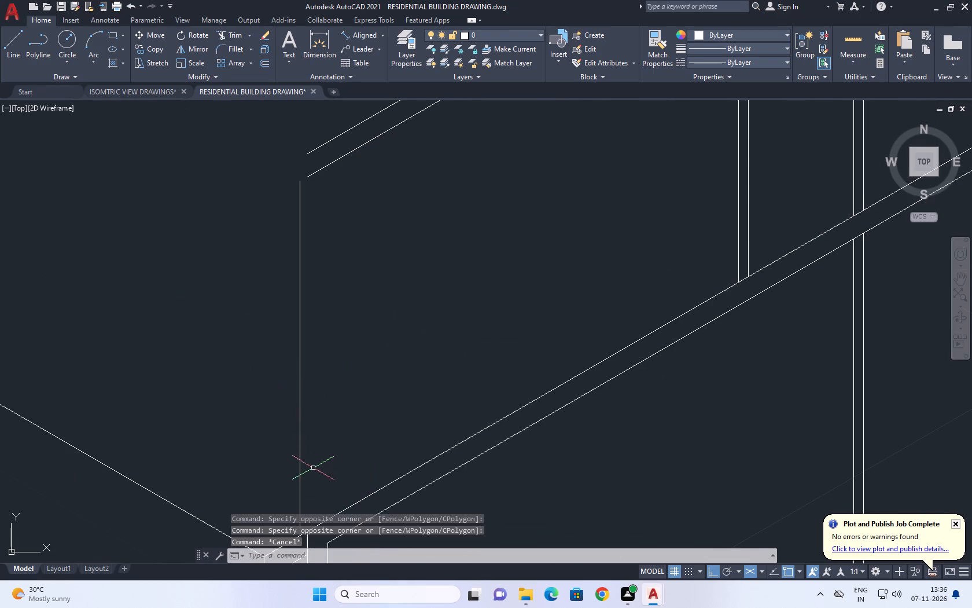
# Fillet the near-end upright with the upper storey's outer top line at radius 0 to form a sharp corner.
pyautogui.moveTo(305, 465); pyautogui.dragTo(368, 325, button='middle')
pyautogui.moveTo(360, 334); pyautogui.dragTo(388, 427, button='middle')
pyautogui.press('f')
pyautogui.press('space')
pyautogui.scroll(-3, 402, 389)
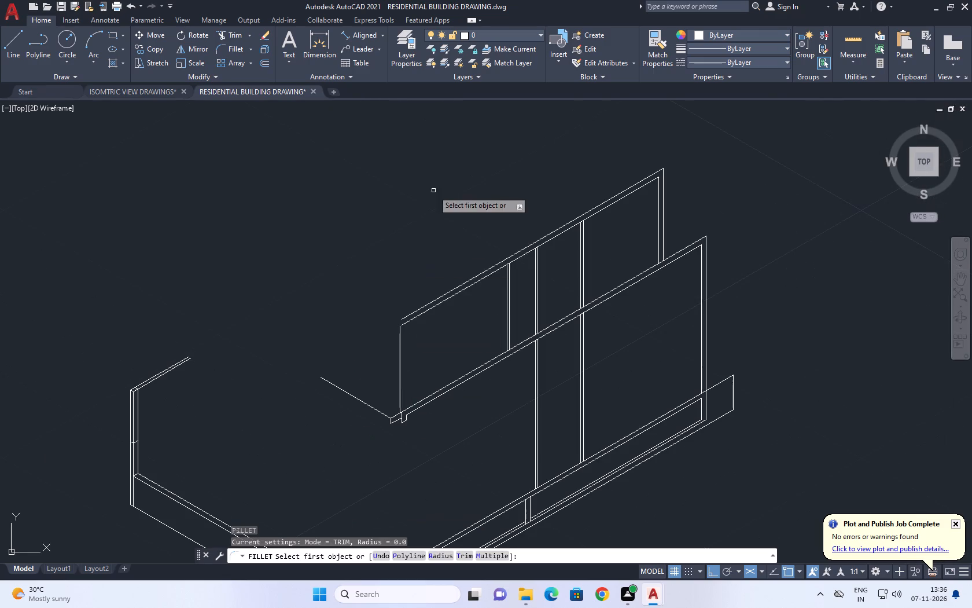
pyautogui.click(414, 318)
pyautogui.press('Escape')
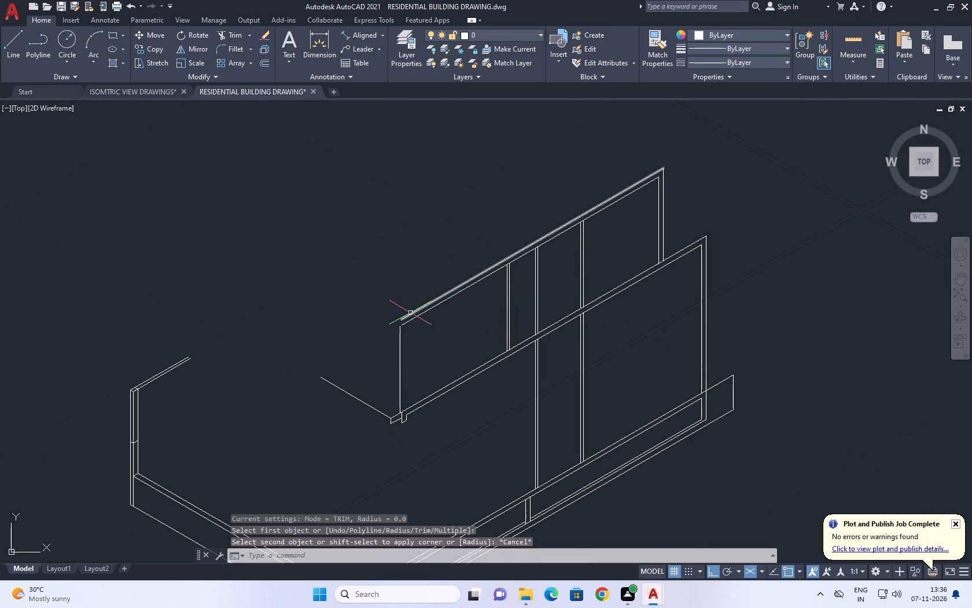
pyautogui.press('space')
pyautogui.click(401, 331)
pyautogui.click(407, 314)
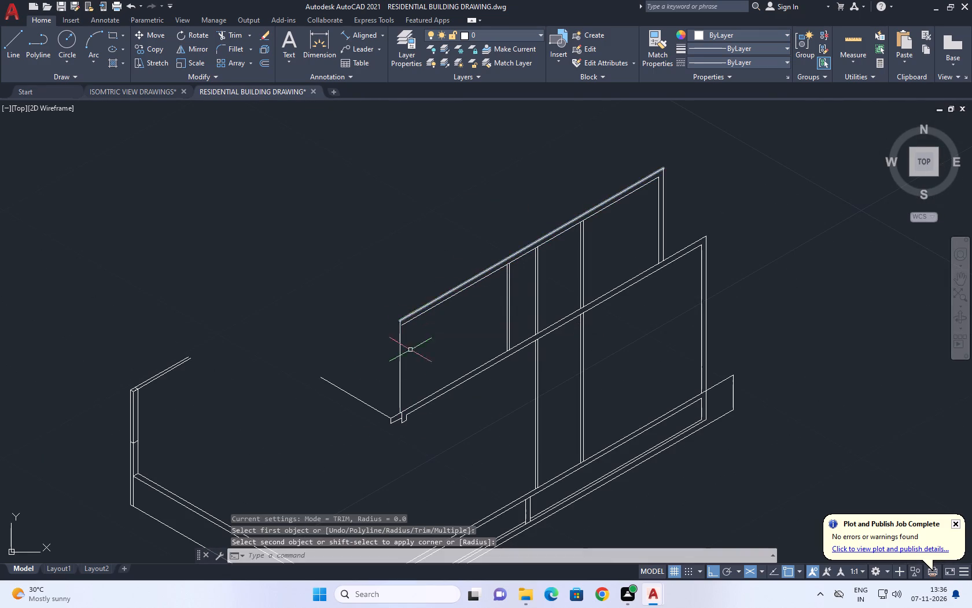
# Move the near-end upright from its foot along the beam to the top of the adjacent short vertical edge.
pyautogui.scroll(2, 392, 353)
pyautogui.moveTo(412, 344); pyautogui.dragTo(428, 317, button='middle')
pyautogui.moveTo(438, 378); pyautogui.dragTo(424, 378, button='middle')
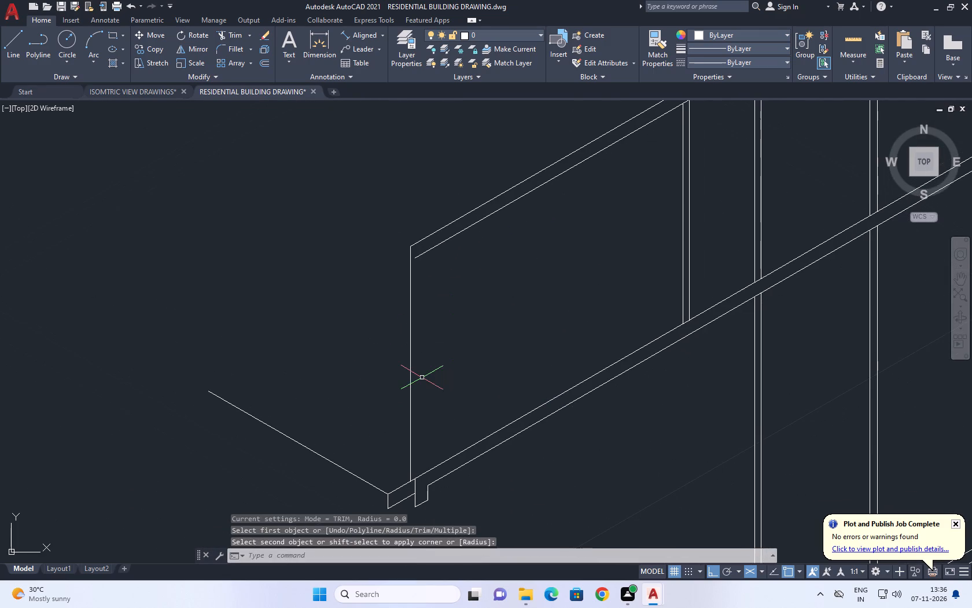
pyautogui.write('M')
pyautogui.press('space')
pyautogui.click(411, 385)
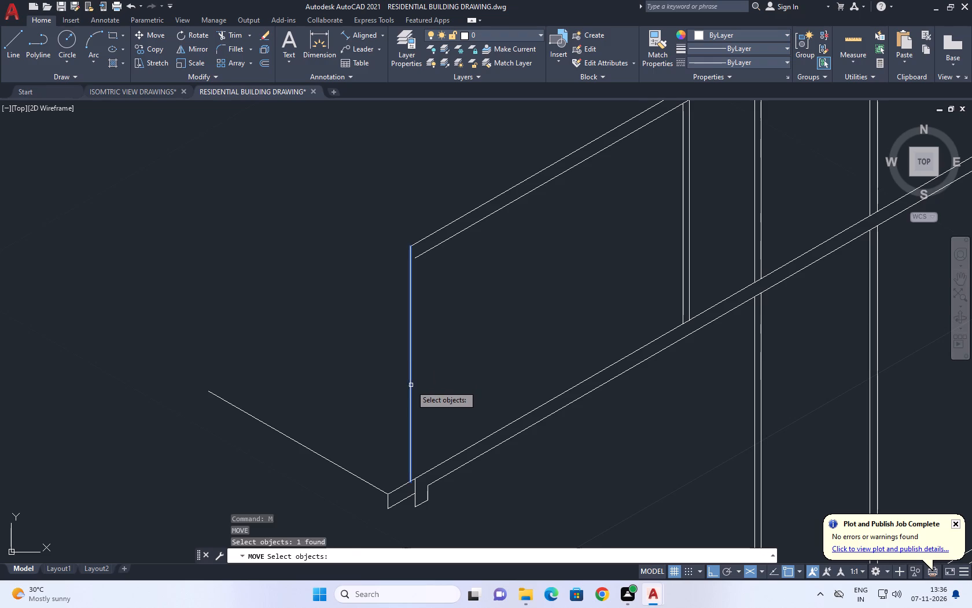
pyautogui.rightClick(422, 372)
pyautogui.scroll(3, 412, 500)
pyautogui.click(397, 426)
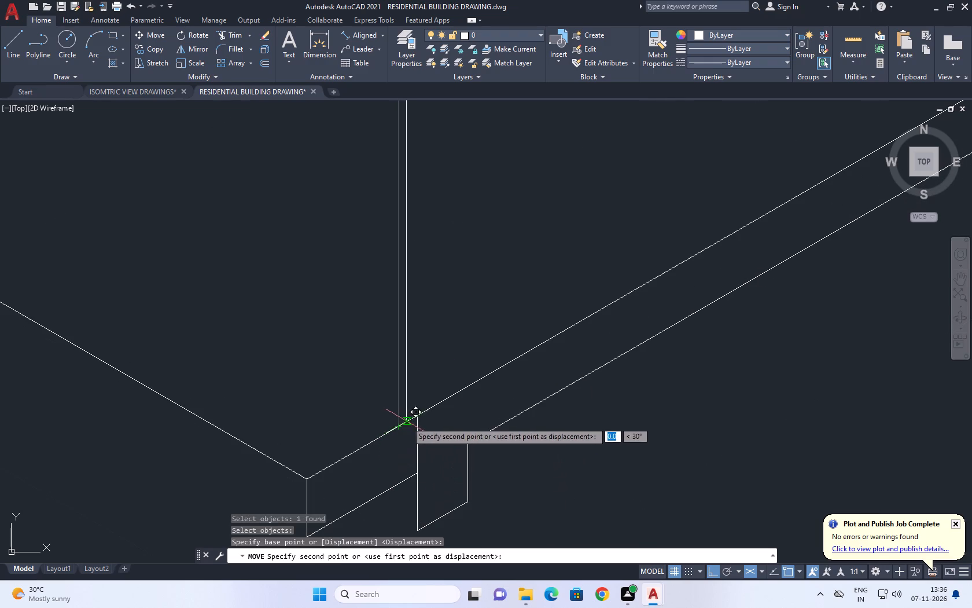
pyautogui.click(417, 417)
# Fillet the outer top line with the moved near-end upright at radius 0 to close the upper storey's near corner.
pyautogui.scroll(-3, 395, 431)
pyautogui.moveTo(447, 329); pyautogui.dragTo(447, 391, button='middle')
pyautogui.write('F')
pyautogui.press('space')
pyautogui.click(428, 238)
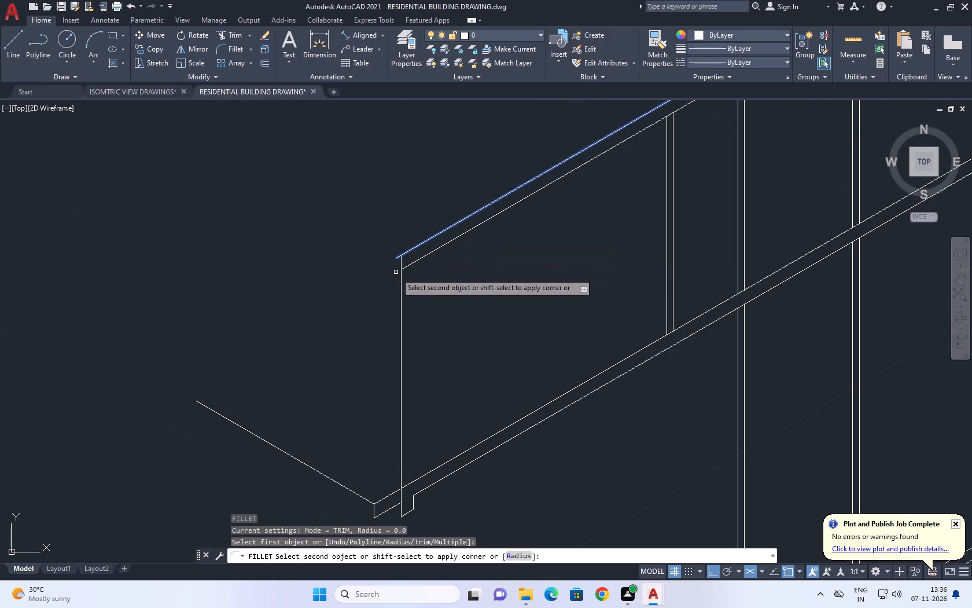
pyautogui.click(402, 282)
pyautogui.scroll(-2, 407, 285)
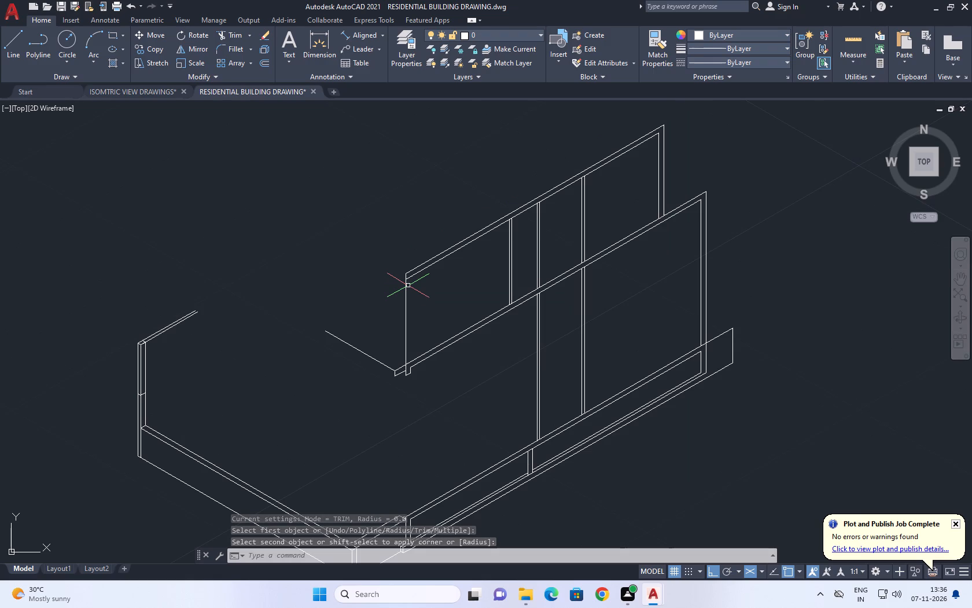
# Draw a short isometric line from the far-end upright's inner edge across its outer edge, around mid-height.
pyautogui.scroll(2, 403, 280)
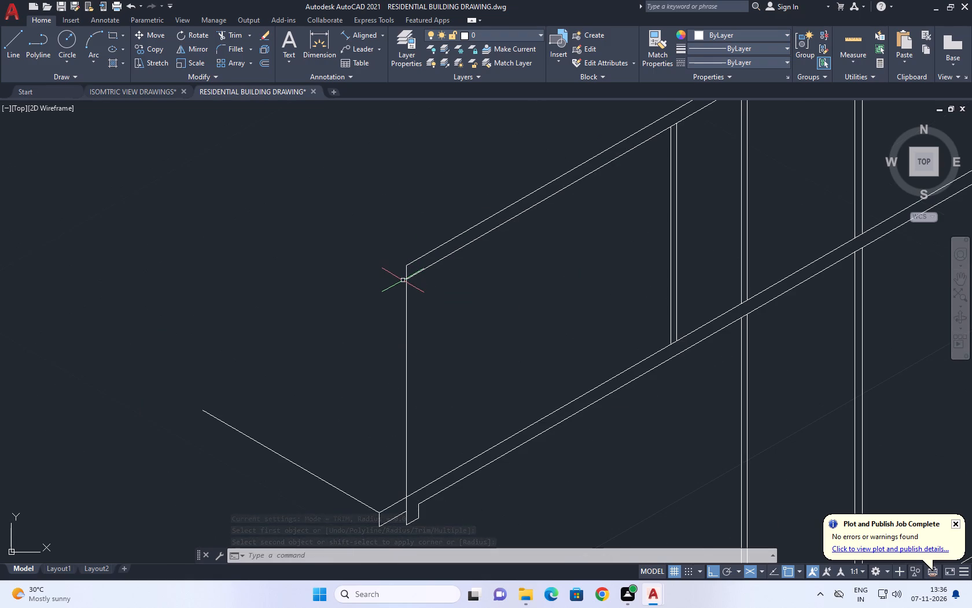
pyautogui.moveTo(518, 199); pyautogui.dragTo(244, 292, button='middle')
pyautogui.scroll(-1, 410, 356)
pyautogui.moveTo(605, 319); pyautogui.dragTo(509, 302, button='middle')
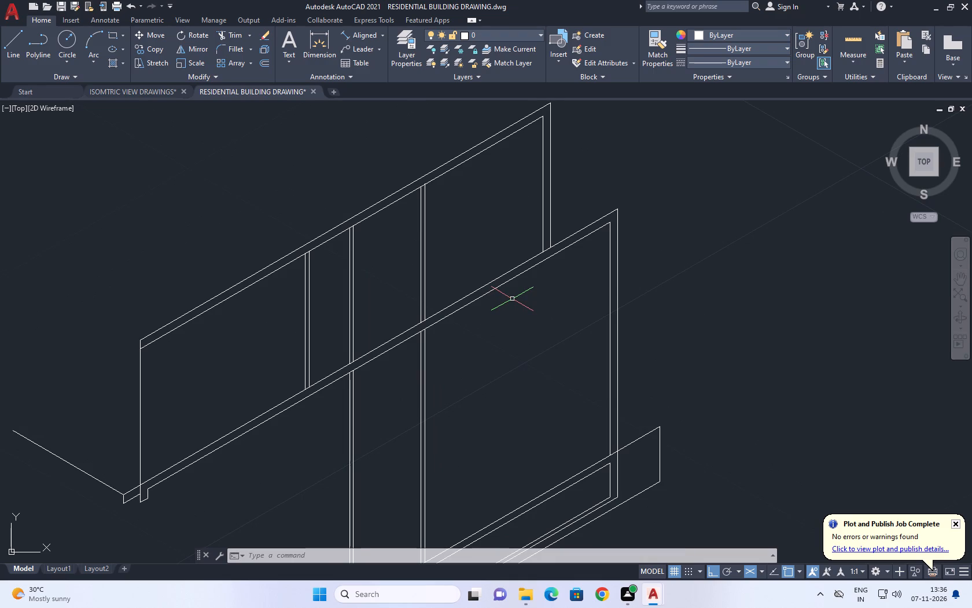
pyautogui.moveTo(575, 310); pyautogui.dragTo(498, 423, button='middle')
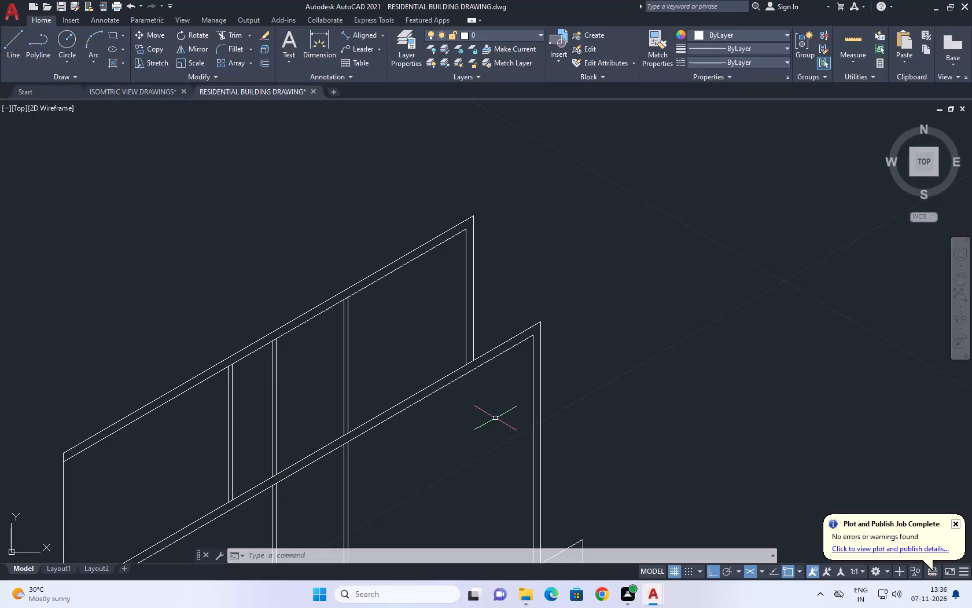
pyautogui.moveTo(479, 321); pyautogui.dragTo(494, 387, button='middle')
pyautogui.scroll(-1, 491, 376)
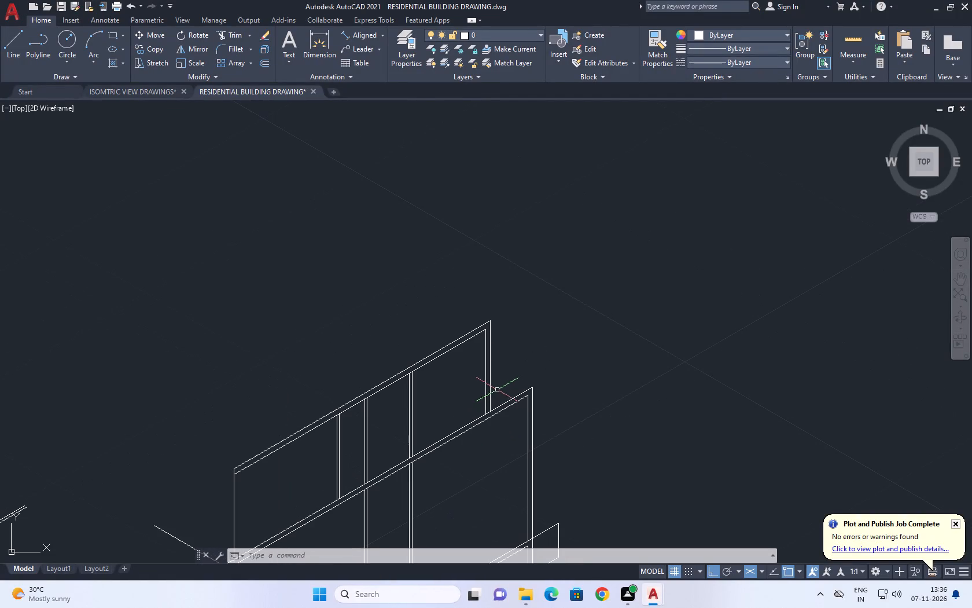
pyautogui.scroll(2, 478, 386)
pyautogui.moveTo(525, 358); pyautogui.dragTo(477, 387, button='middle')
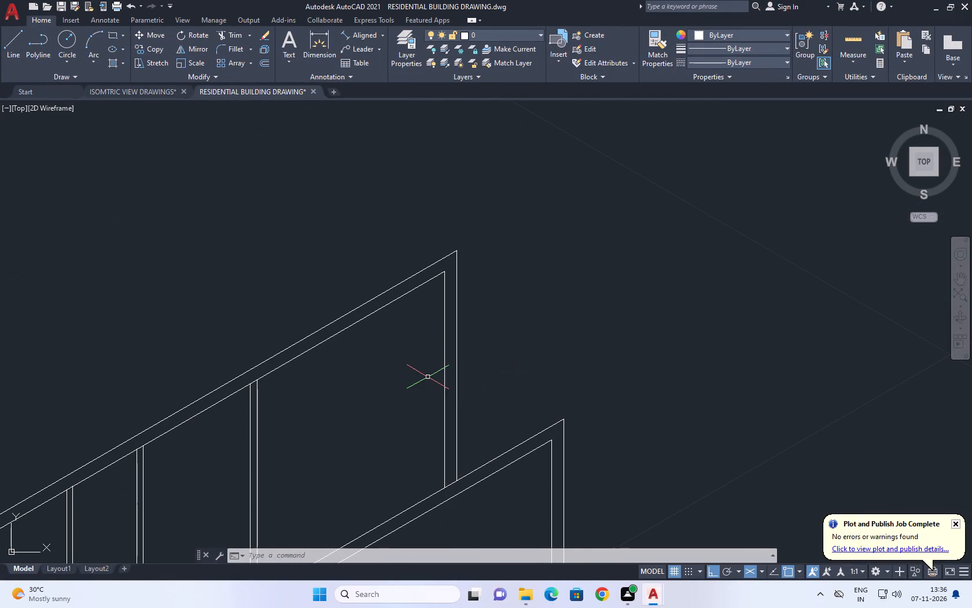
pyautogui.press('l')
pyautogui.press('space')
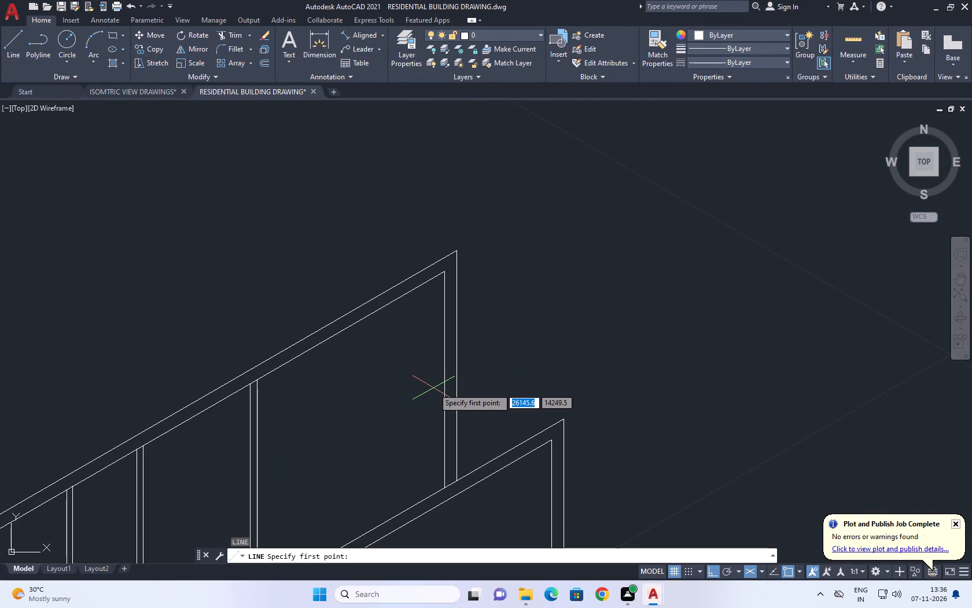
pyautogui.scroll(2, 459, 423)
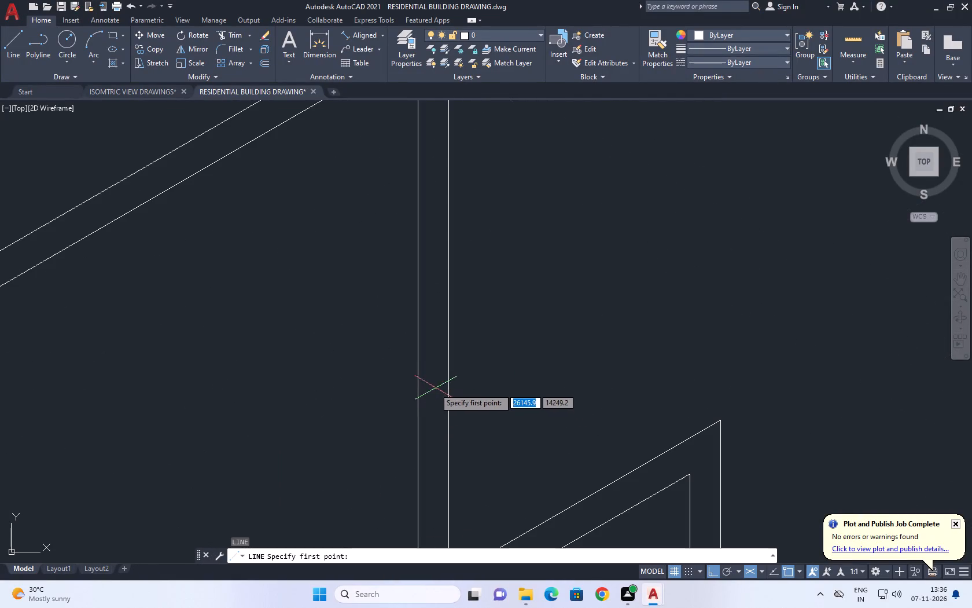
pyautogui.click(422, 387)
pyautogui.click(482, 346)
pyautogui.press('space')
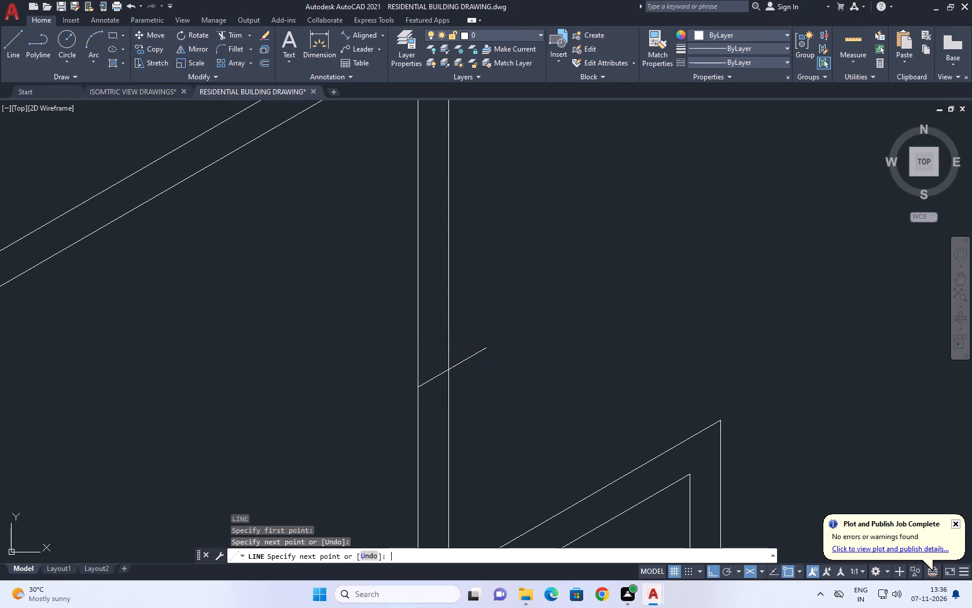
# Trim the overhang of the short crossing line beyond the far-end upright's outer edge.
pyautogui.write('TR')
pyautogui.press('space')
pyautogui.click(488, 347)
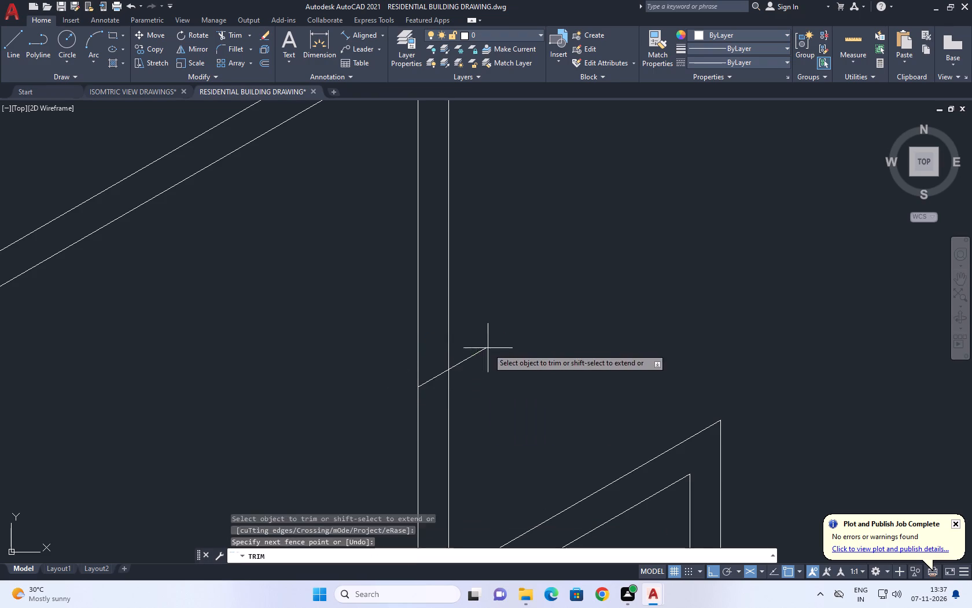
pyautogui.click(472, 367)
pyautogui.click(470, 356)
pyautogui.scroll(-1, 472, 359)
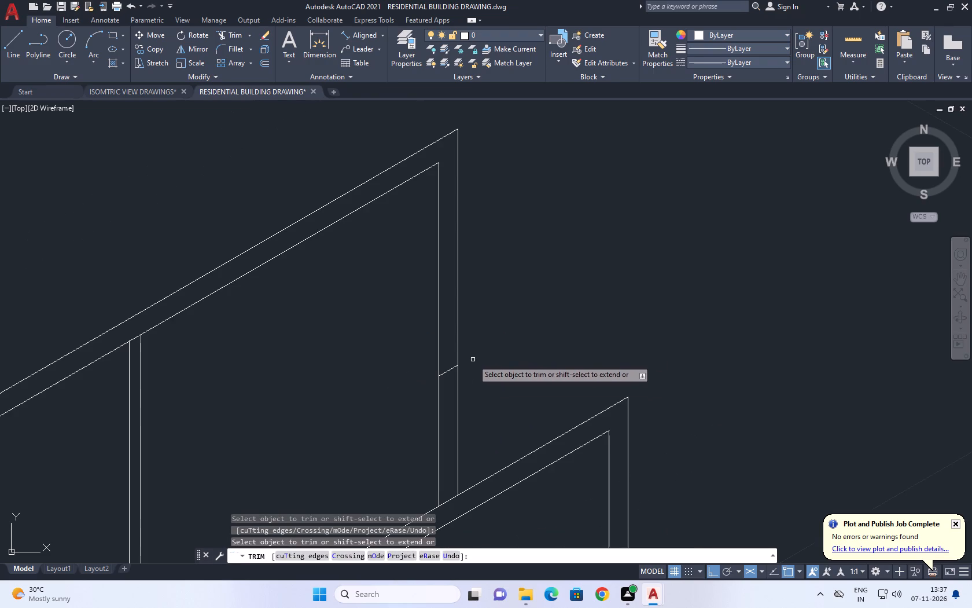
pyautogui.scroll(-1, 503, 385)
pyautogui.press('space')
# Draw a second short isometric line across the far-end upright, just below the frame's inner top corner.
pyautogui.moveTo(487, 335); pyautogui.dragTo(460, 381, button='middle')
pyautogui.write('L')
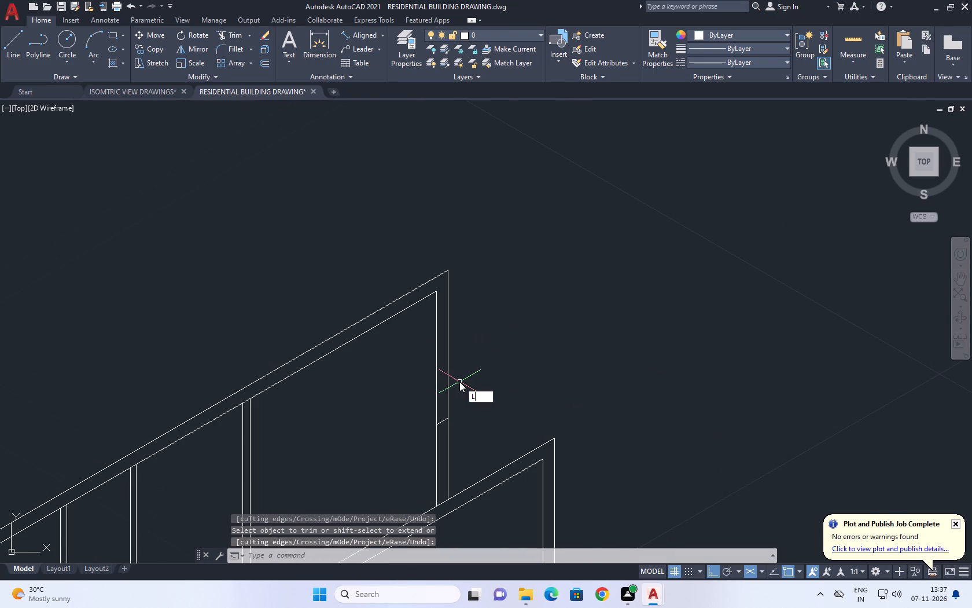
pyautogui.press('space')
pyautogui.scroll(3, 443, 340)
pyautogui.moveTo(434, 295); pyautogui.dragTo(443, 356, button='middle')
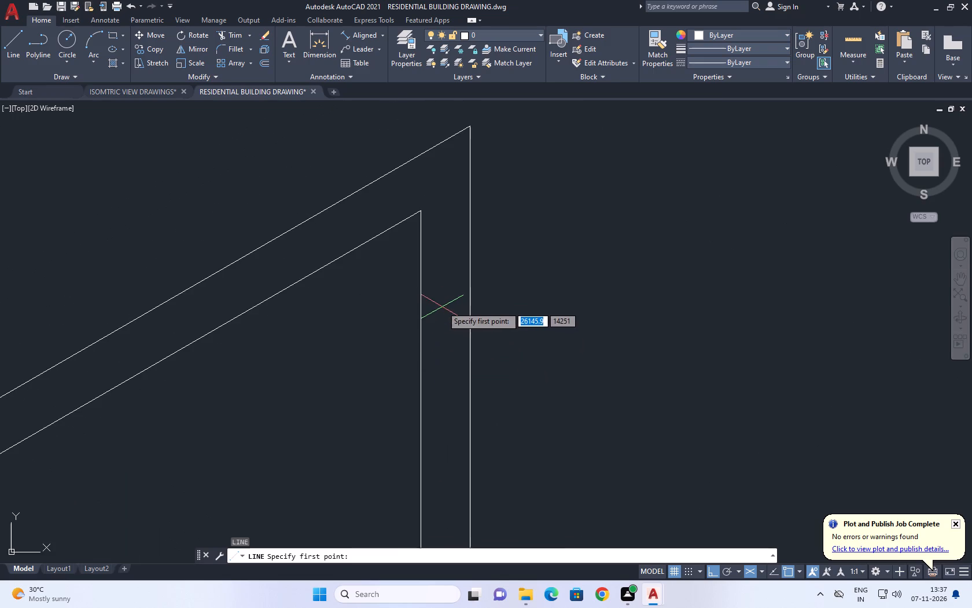
pyautogui.click(422, 335)
pyautogui.click(523, 299)
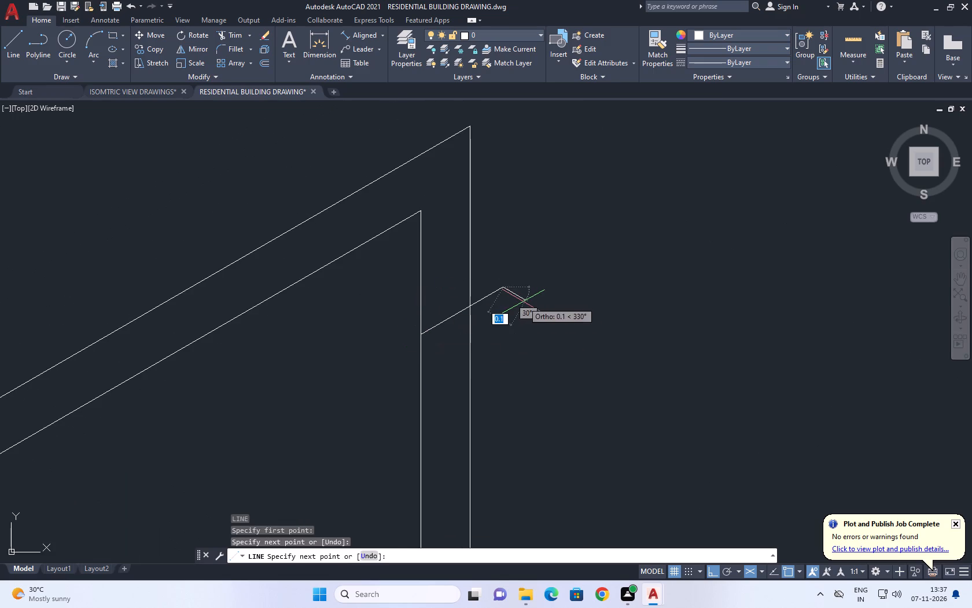
pyautogui.press('space')
# Trim the second crossing line's overhang and both far-end upright edges between the two crossing lines, leaving an opening.
pyautogui.write('TR')
pyautogui.press('space')
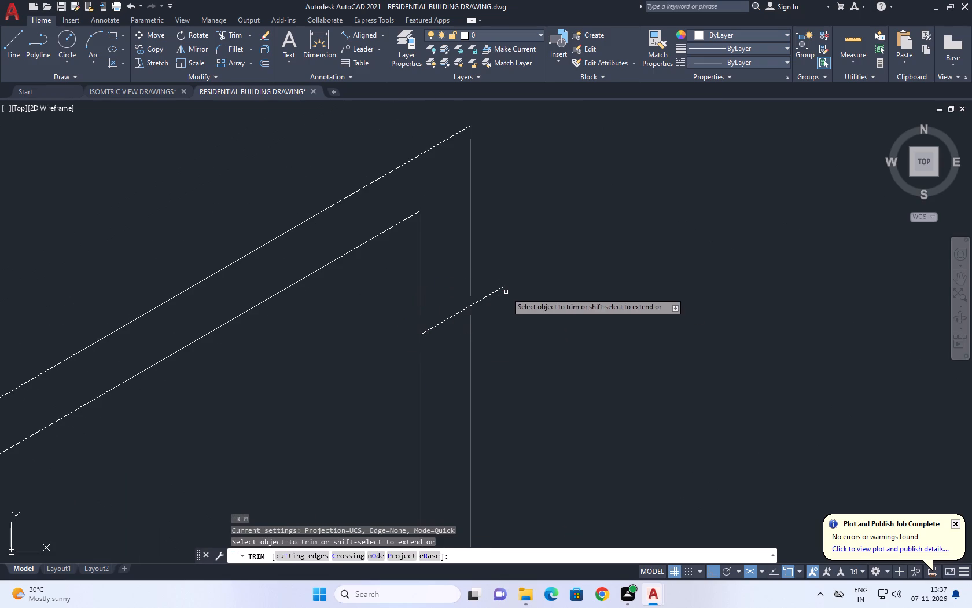
pyautogui.click(498, 288)
pyautogui.scroll(-4, 518, 328)
pyautogui.click(520, 347)
pyautogui.click(493, 360)
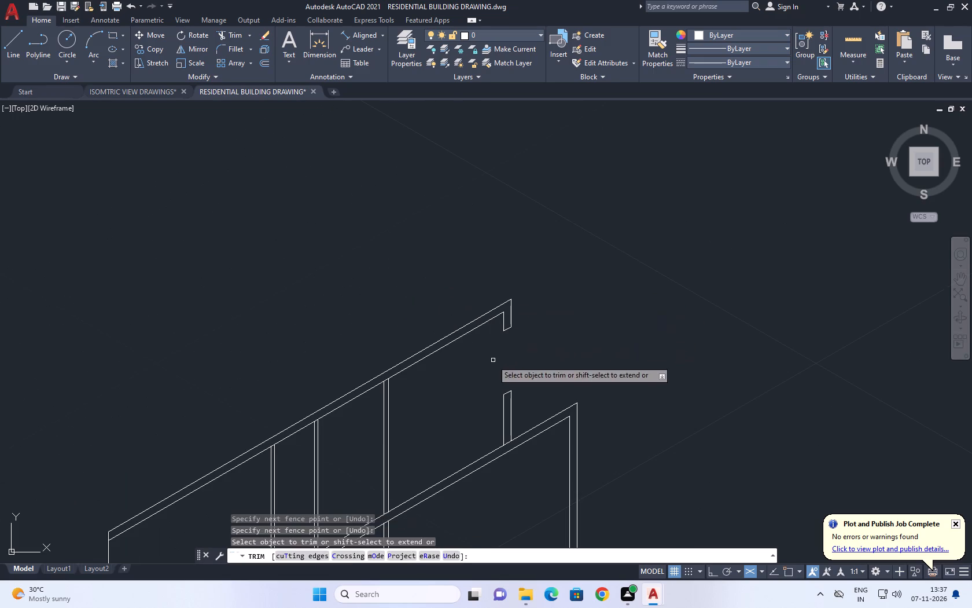
pyautogui.press('space')
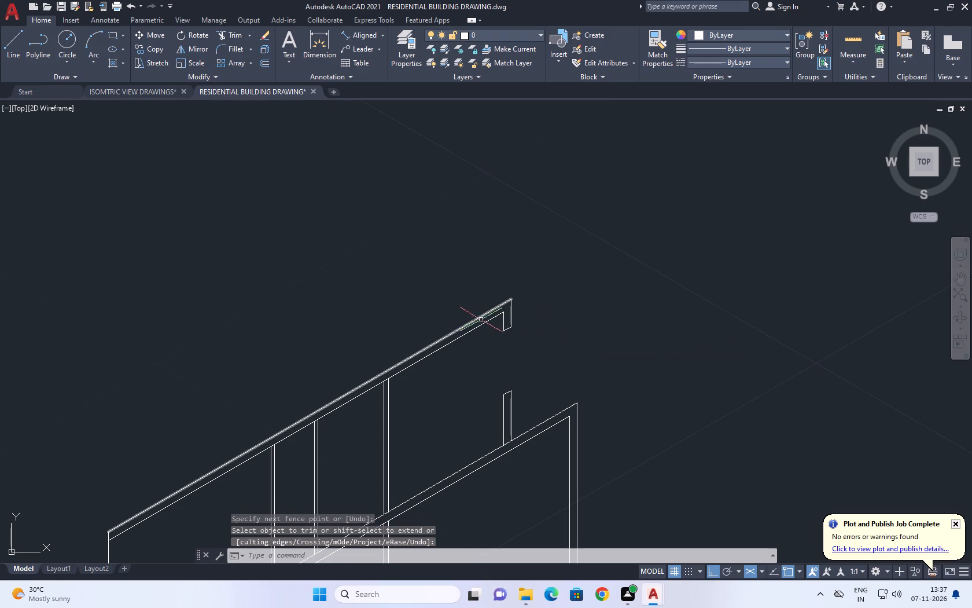
# Draw a 1-unit vertical line upward from the upper storey frame's far-end outer top corner.
pyautogui.moveTo(483, 321); pyautogui.dragTo(526, 389, button='middle')
pyautogui.press('l')
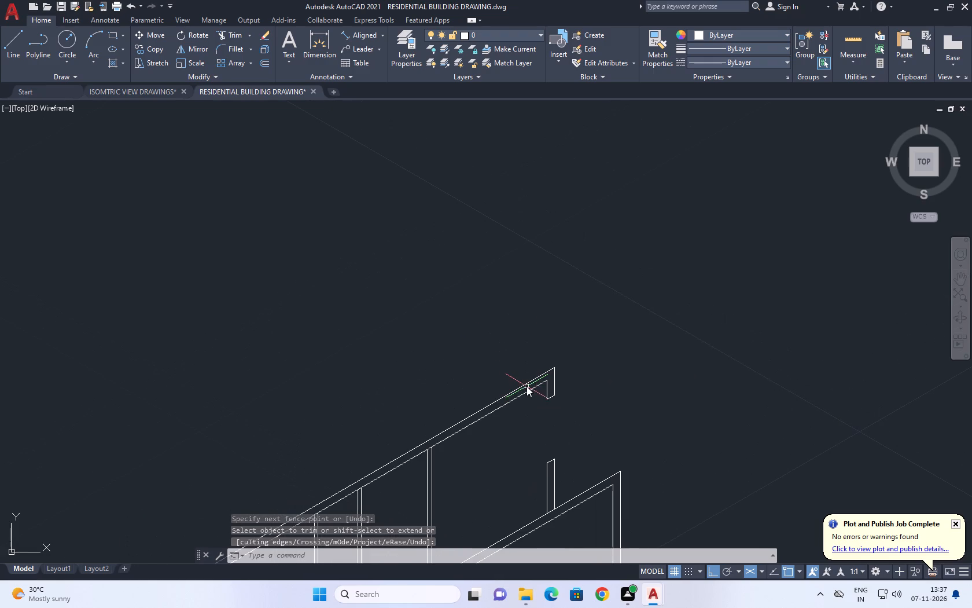
pyautogui.press('space')
pyautogui.scroll(1, 566, 359)
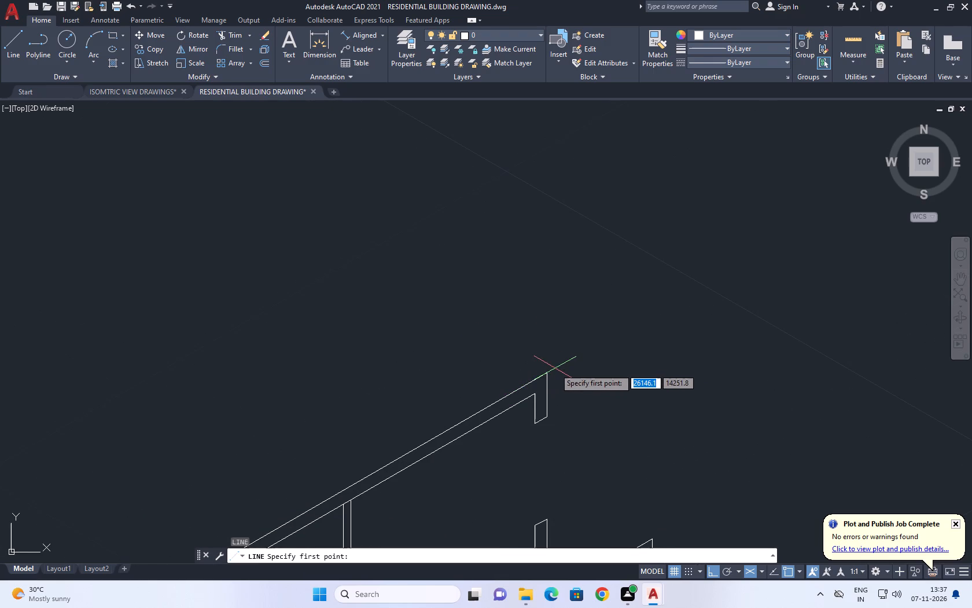
pyautogui.click(544, 374)
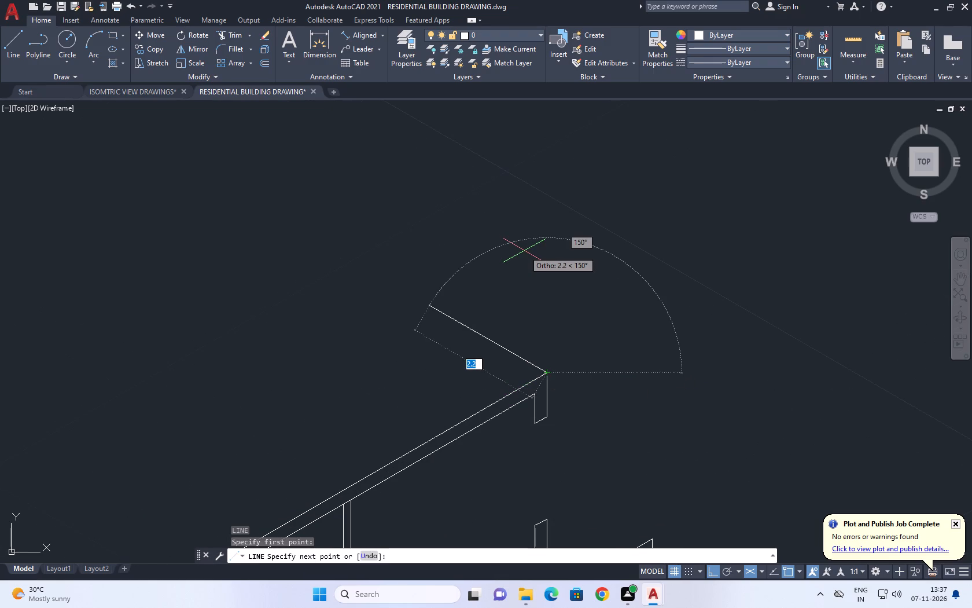
pyautogui.press('F5')
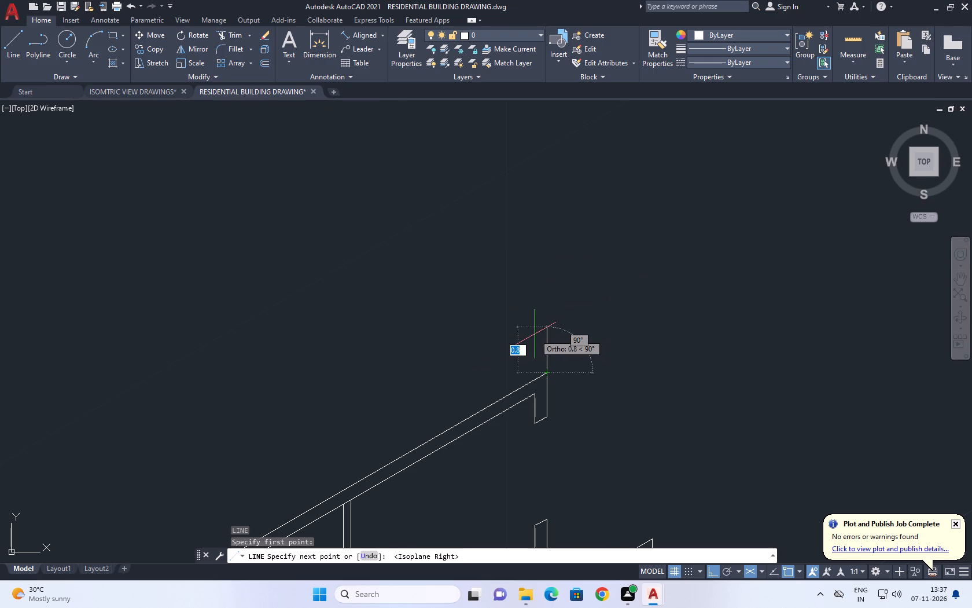
pyautogui.write('0.7')
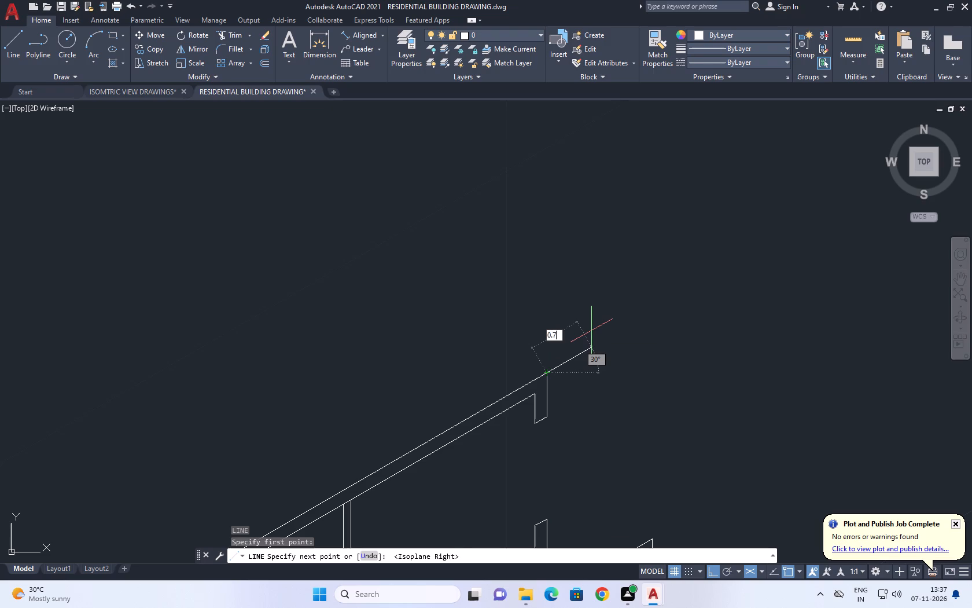
pyautogui.press('Return')
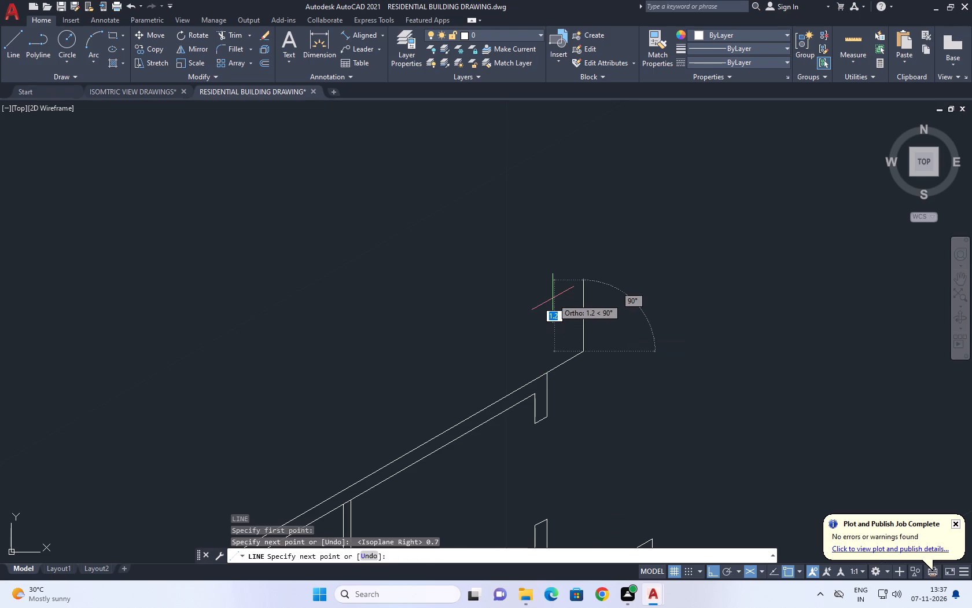
pyautogui.hotkey('ctrl', 'z')
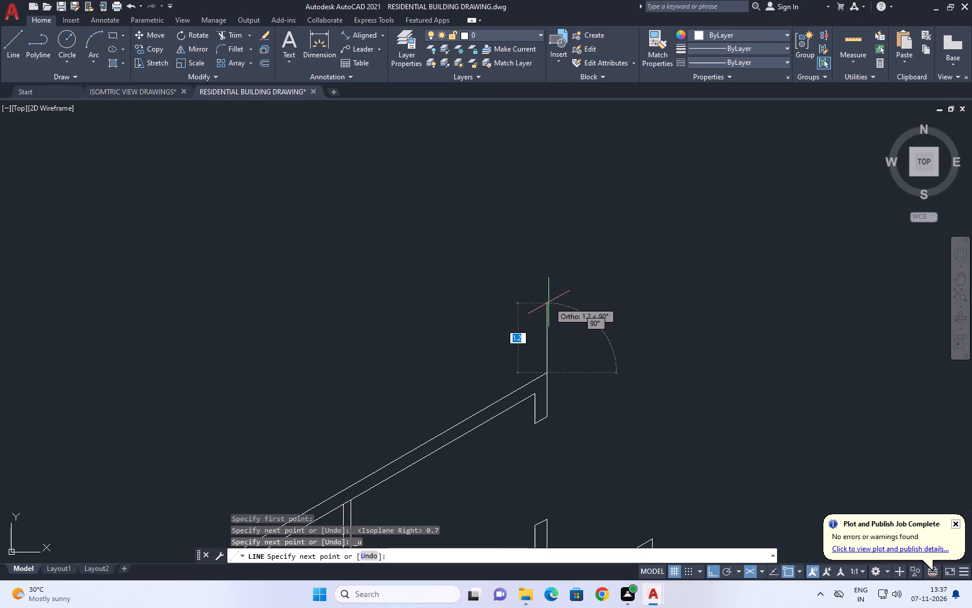
pyautogui.press('1')
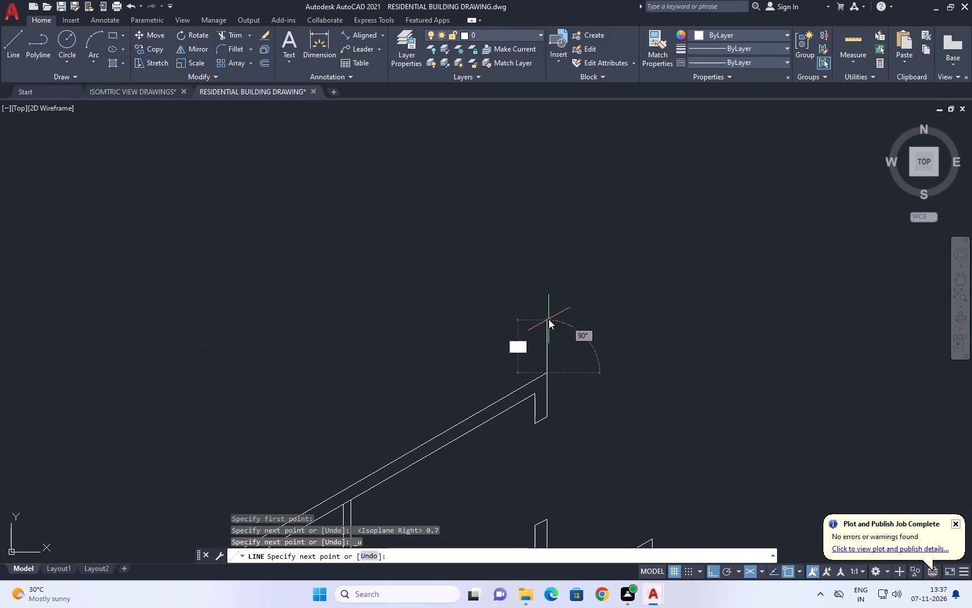
pyautogui.press('Return')
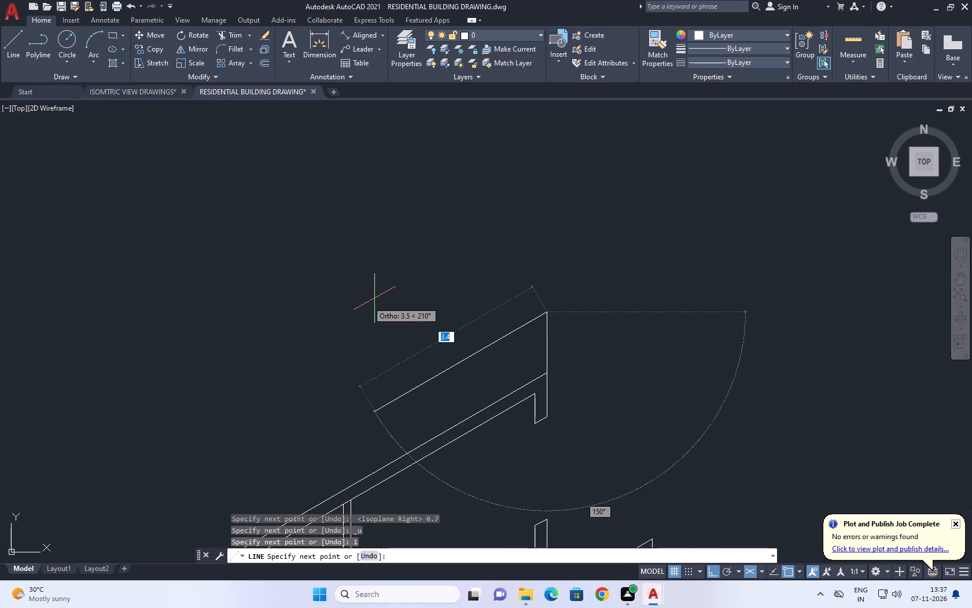
# Continue the line 0.226 units down-slope toward the near end, and drop it vertically past the top beam's upper edge.
pyautogui.moveTo(393, 292); pyautogui.dragTo(366, 295, button='middle')
pyautogui.scroll(1, 366, 295)
pyautogui.scroll(-2, 417, 285)
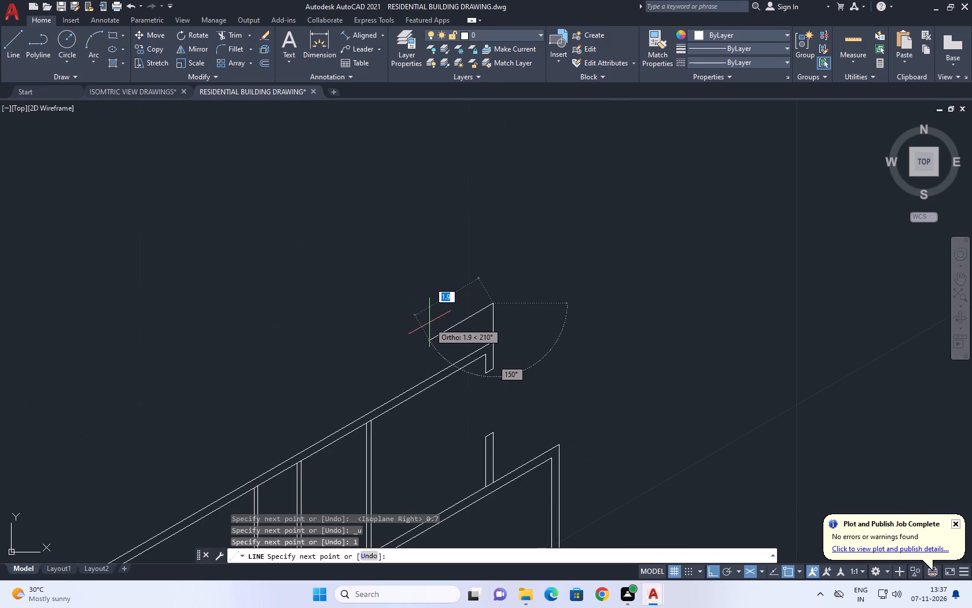
pyautogui.write('0.')
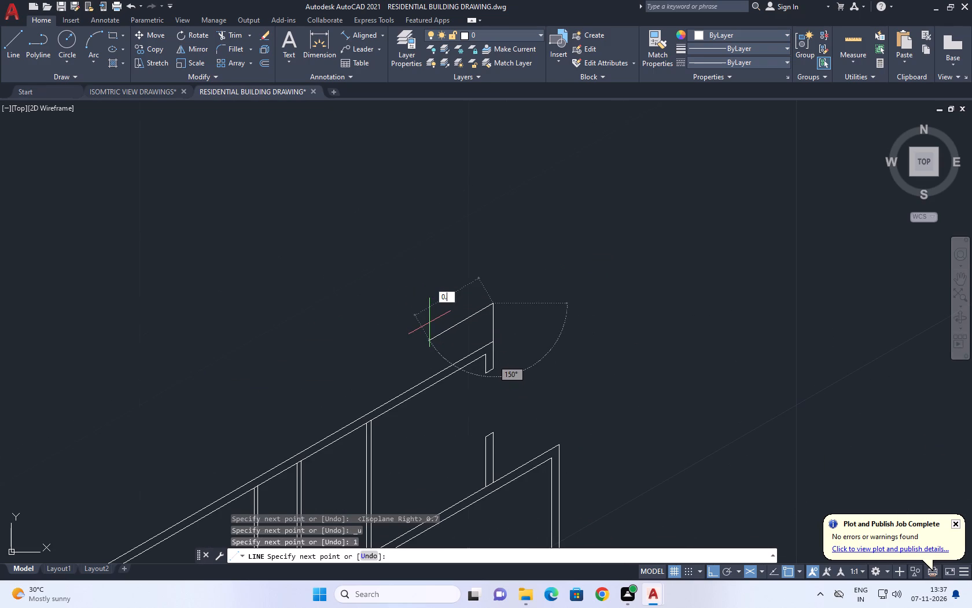
pyautogui.write('22')
pyautogui.press('6')
pyautogui.press('Return')
pyautogui.scroll(3, 484, 347)
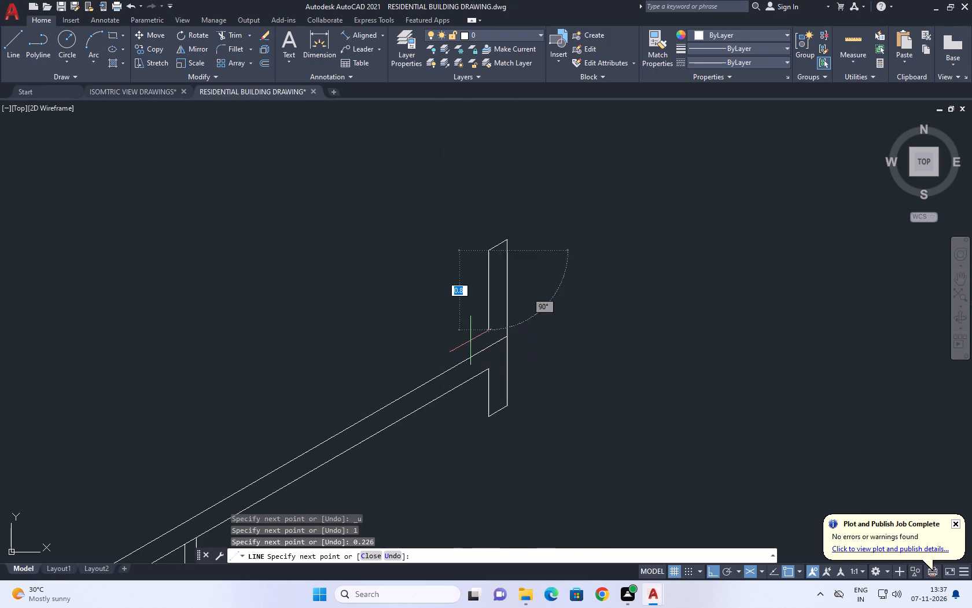
pyautogui.scroll(2, 508, 358)
pyautogui.click(459, 354)
pyautogui.press('space')
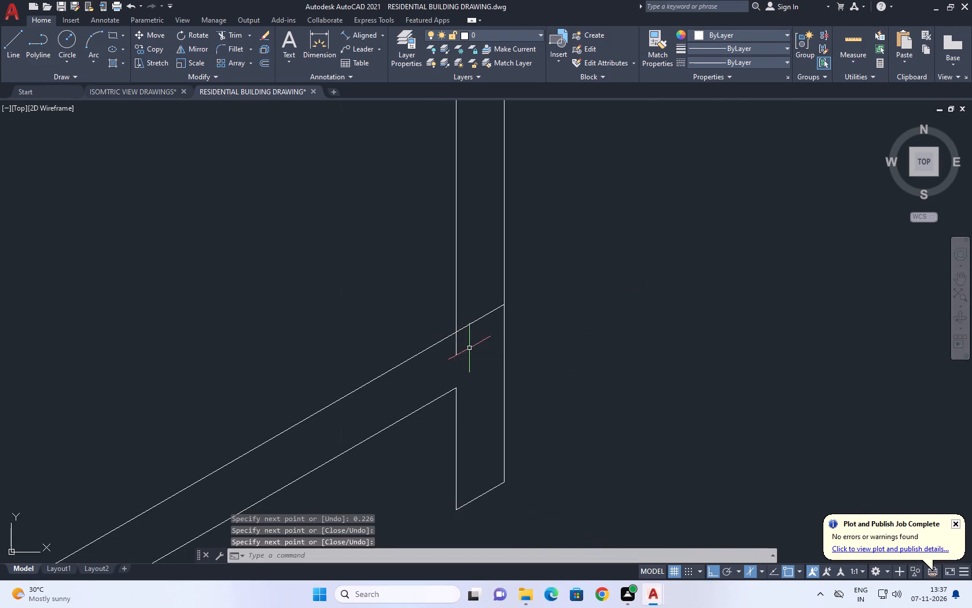
# Trim the top beam's upper edge between the new post's two verticals and the inner vertical's overhang below that edge.
pyautogui.write('TR')
pyautogui.press('space')
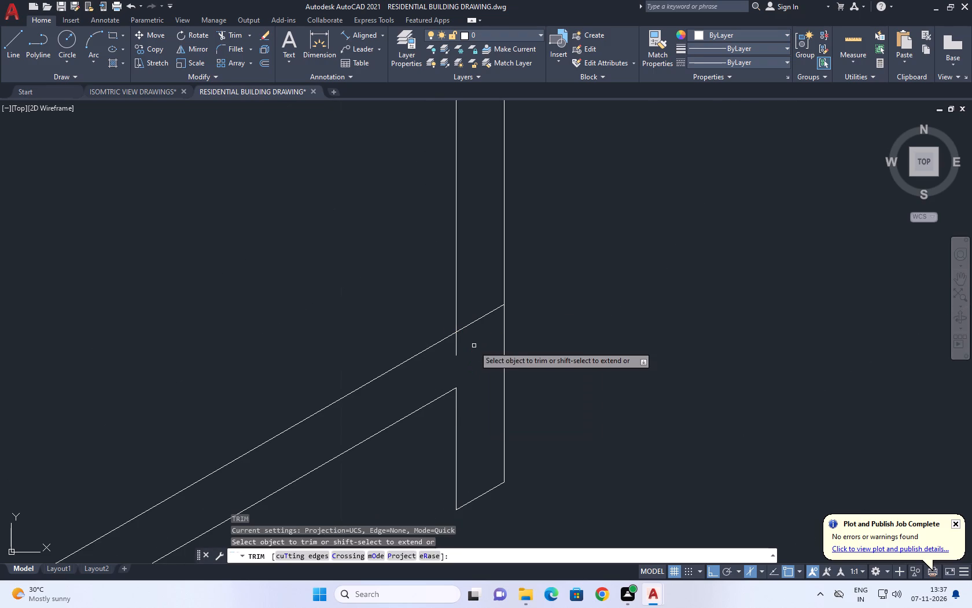
pyautogui.click(476, 318)
pyautogui.click(458, 347)
pyautogui.rightClick(554, 325)
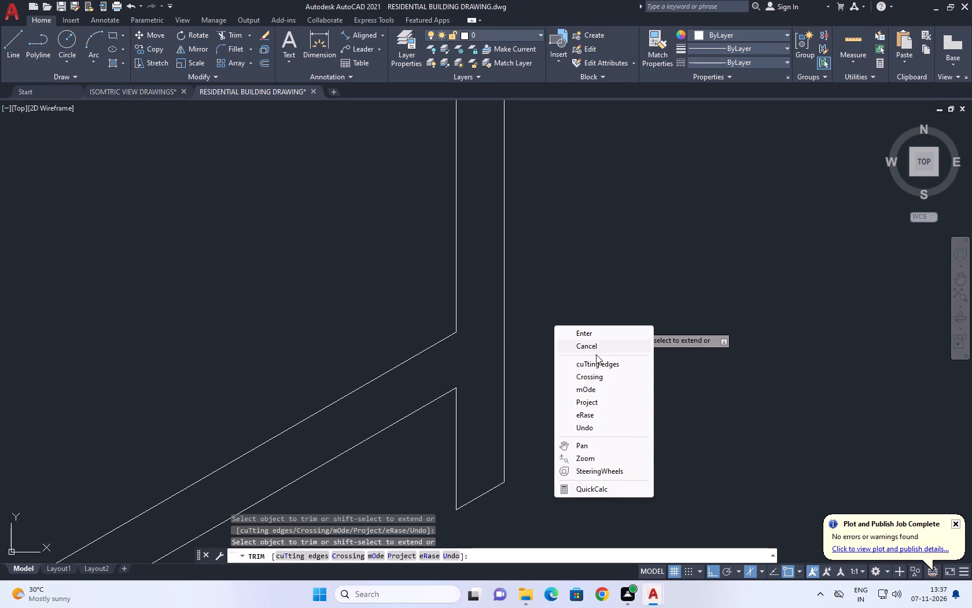
pyautogui.click(603, 349)
# Extend the top beam's lower edge across the far-end upright to its outer edge.
pyautogui.scroll(-2, 527, 380)
pyautogui.moveTo(392, 369); pyautogui.dragTo(575, 372, button='middle')
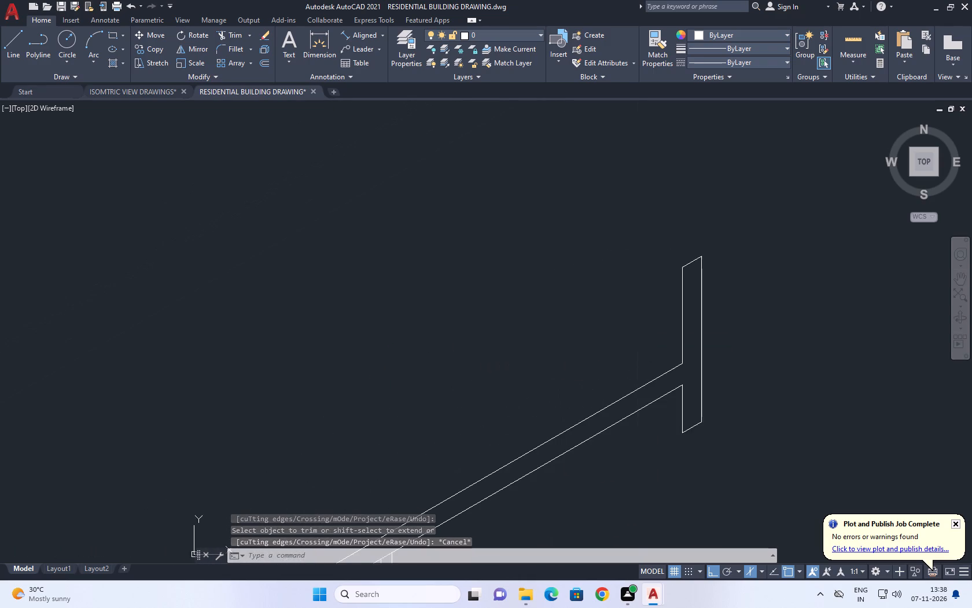
pyautogui.scroll(-1, 617, 376)
pyautogui.moveTo(625, 380); pyautogui.dragTo(569, 385, button='middle')
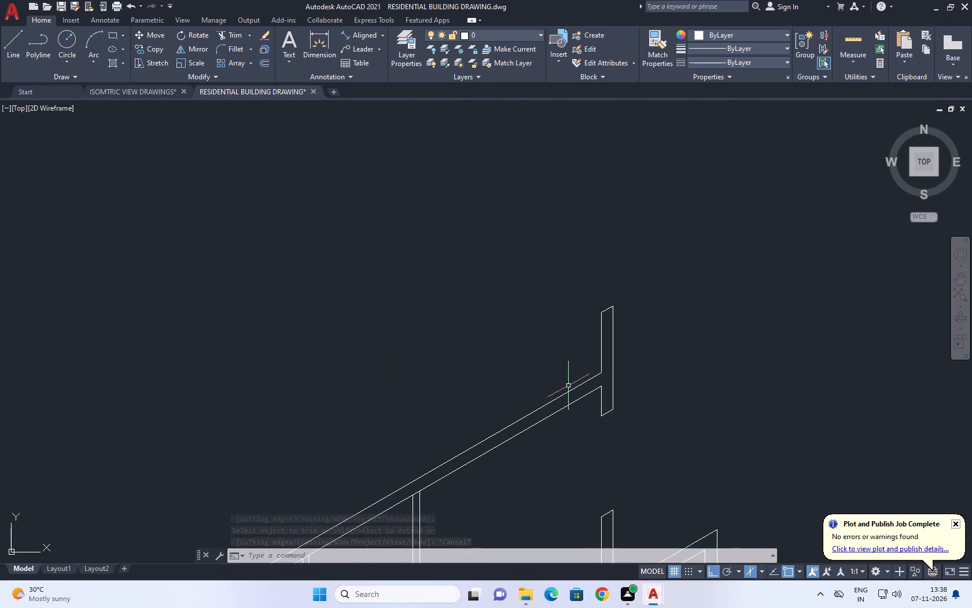
pyautogui.scroll(1, 573, 402)
pyautogui.press('e')
pyautogui.write('X')
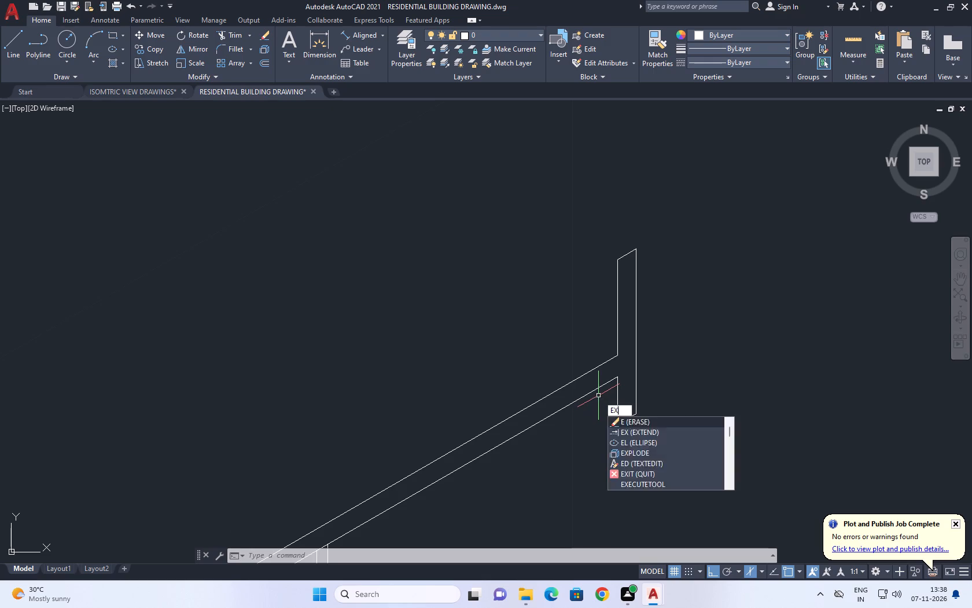
pyautogui.press('space')
pyautogui.click(601, 385)
pyautogui.press('space')
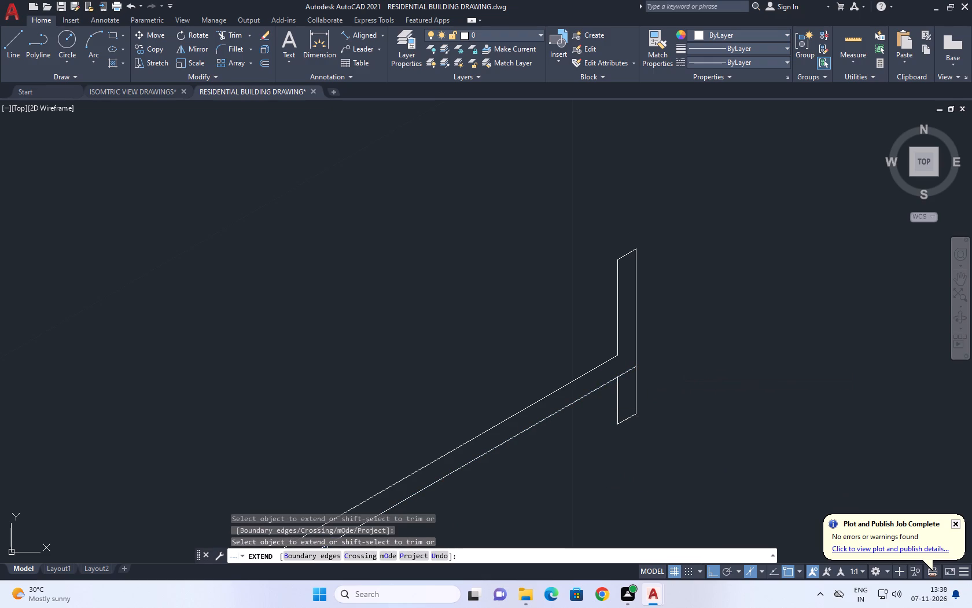
# Copy the new post's inner vertical line 5 units down-slope along the top beam at 210°.
pyautogui.scroll(-3, 665, 361)
pyautogui.moveTo(581, 341); pyautogui.dragTo(691, 343, button='middle')
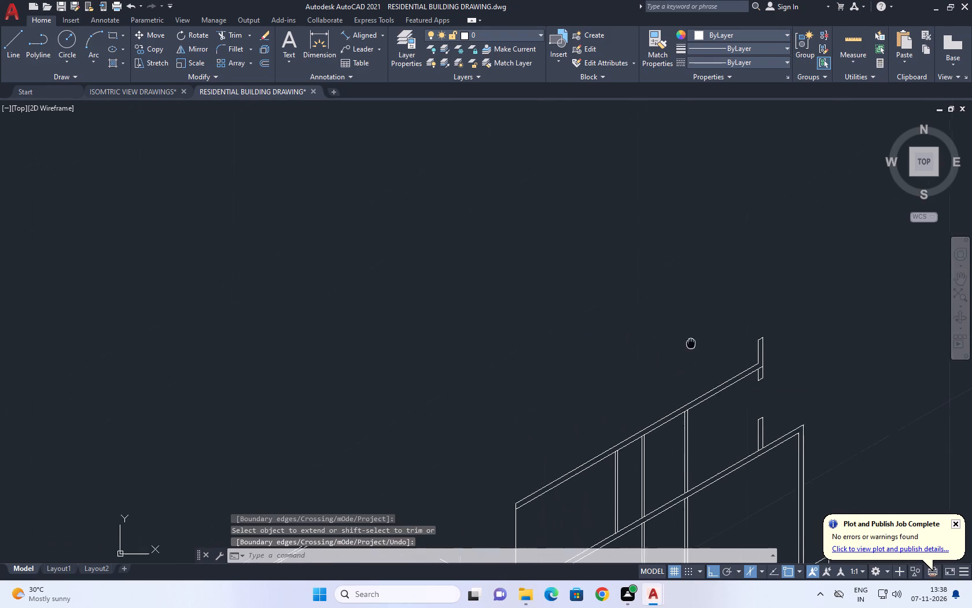
pyautogui.moveTo(691, 343); pyautogui.dragTo(693, 345, button='middle')
pyautogui.moveTo(779, 393); pyautogui.dragTo(767, 393, button='middle')
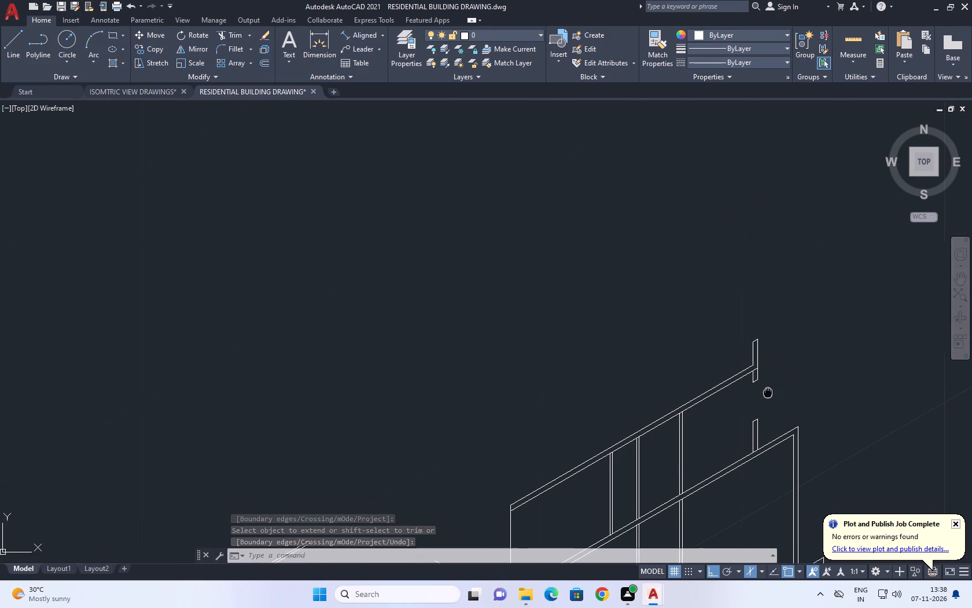
pyautogui.moveTo(767, 393); pyautogui.dragTo(744, 391, button='middle')
pyautogui.scroll(1, 771, 412)
pyautogui.scroll(3, 697, 339)
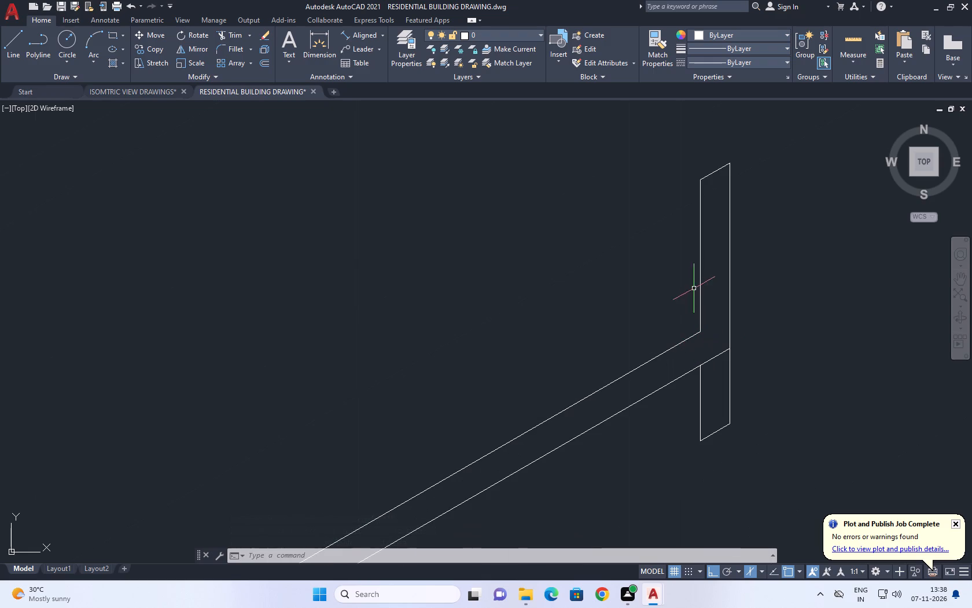
pyautogui.click(704, 269)
pyautogui.click(682, 276)
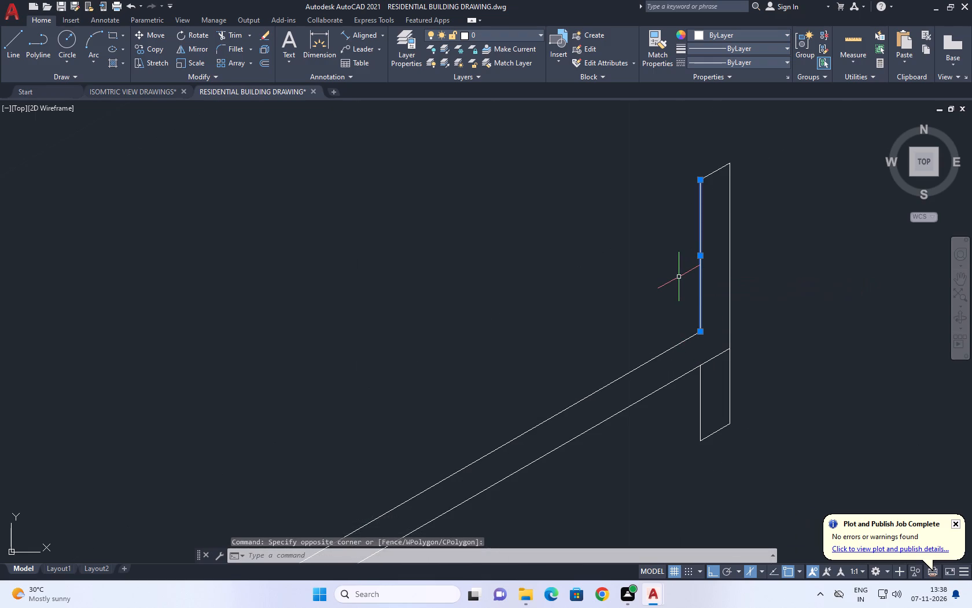
pyautogui.press('c')
pyautogui.write('O')
pyautogui.press('space')
pyautogui.scroll(1, 669, 272)
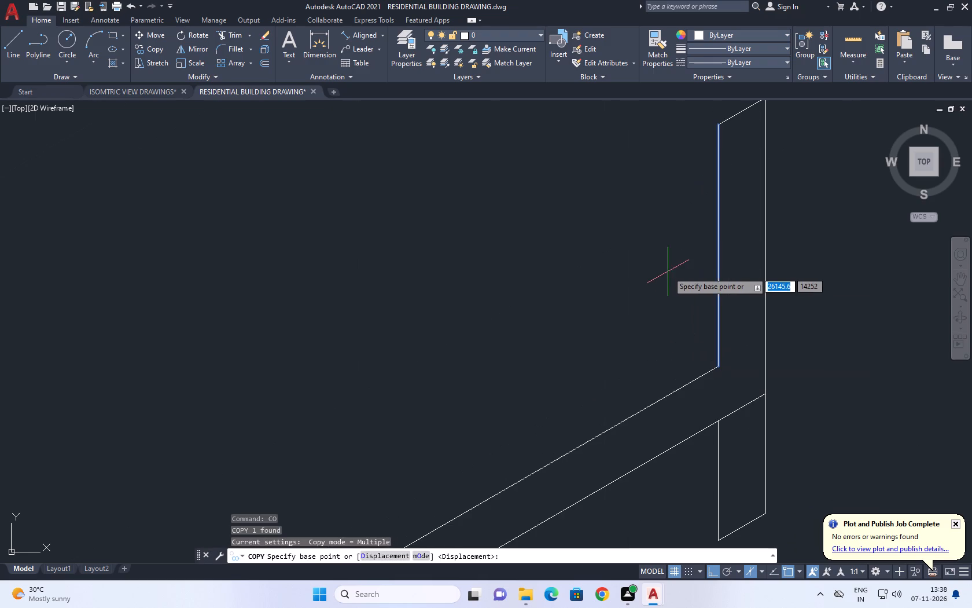
pyautogui.click(669, 273)
pyautogui.scroll(-3, 639, 290)
pyautogui.scroll(-1, 514, 342)
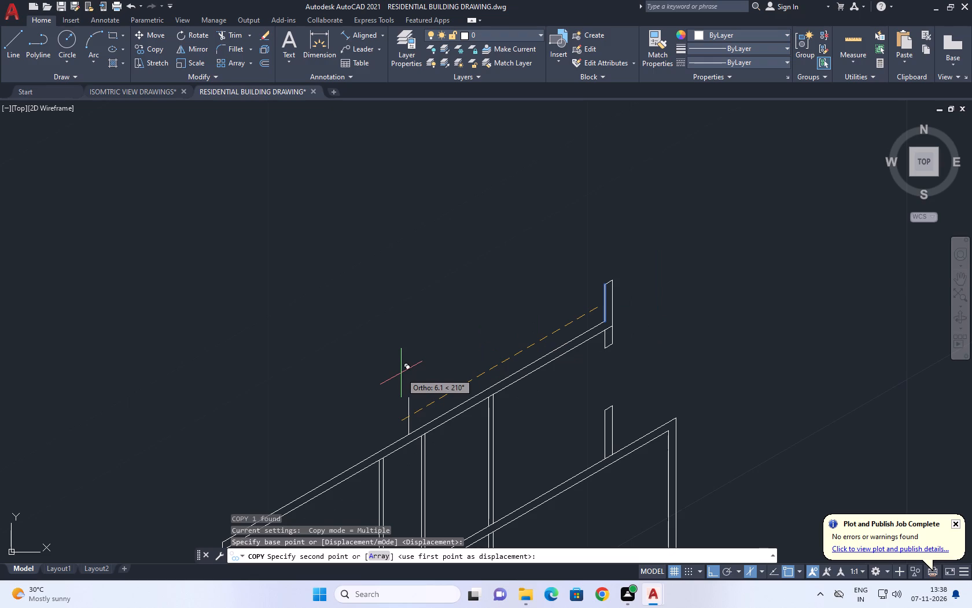
pyautogui.press('5')
pyautogui.press('Return')
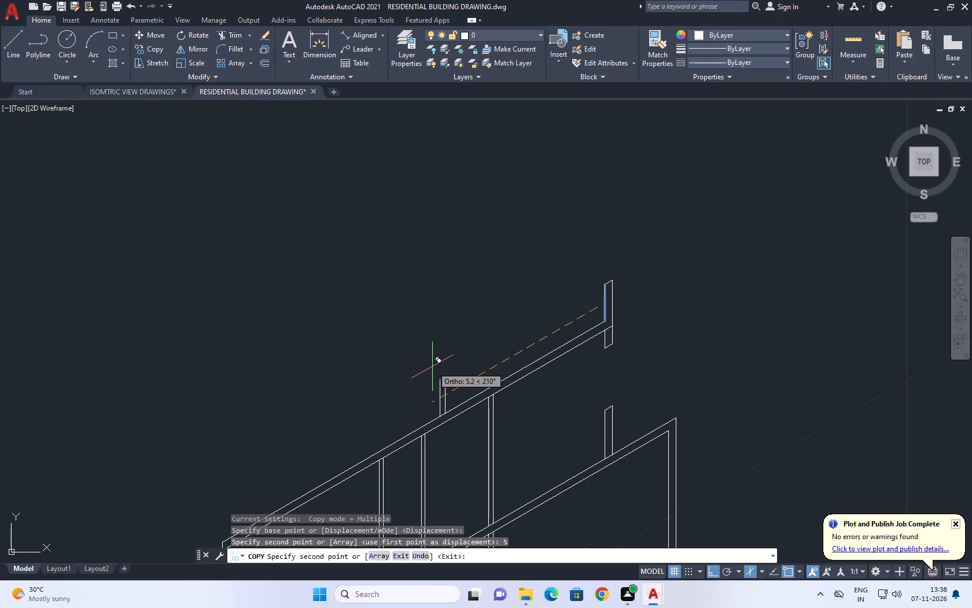
pyautogui.press('space')
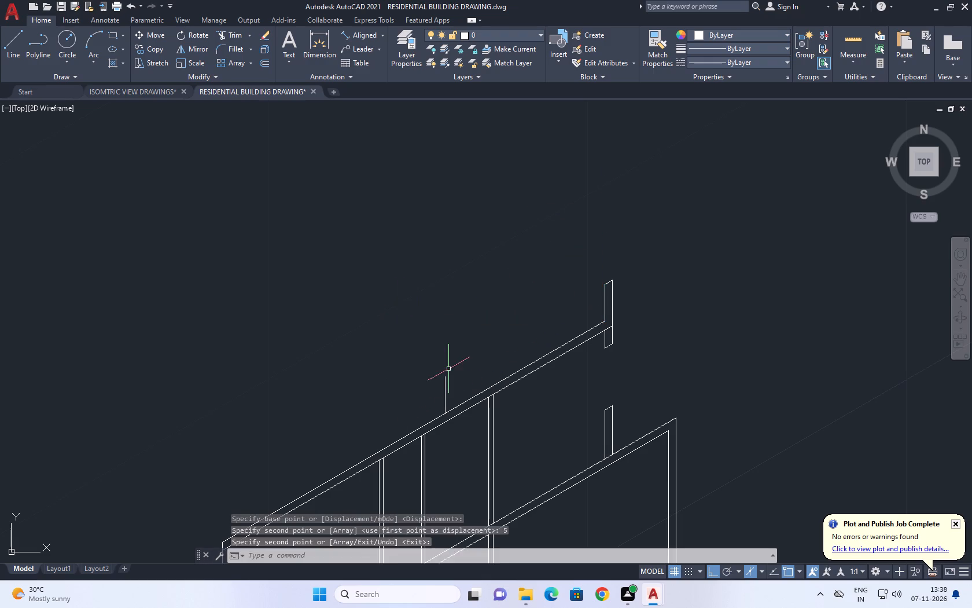
# Copy the vertical line standing mid-beam 0.11 units further down-slope, forming a thin post on the top beam.
pyautogui.scroll(2, 467, 411)
pyautogui.moveTo(429, 361); pyautogui.dragTo(420, 363)
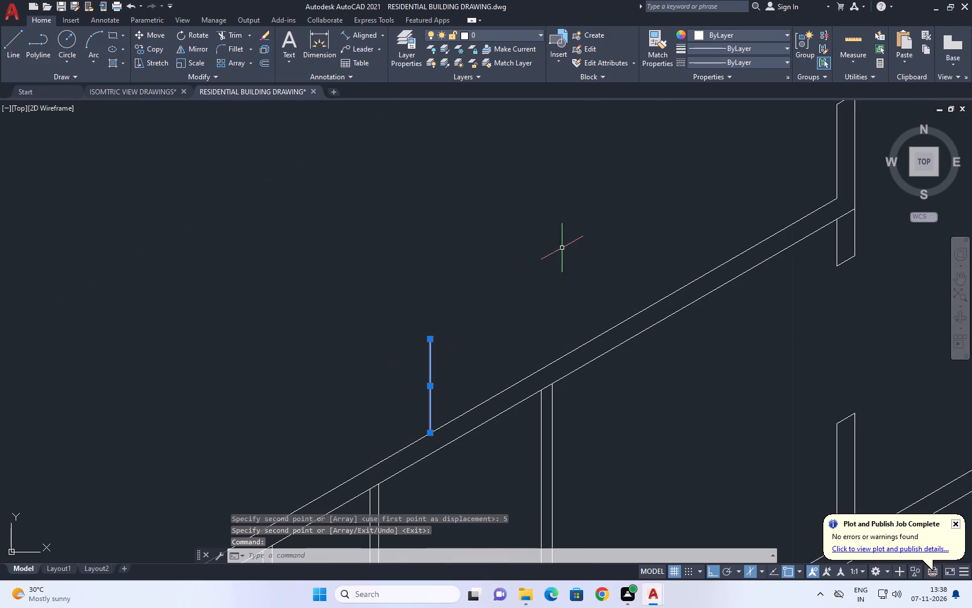
pyautogui.press('c')
pyautogui.write('O')
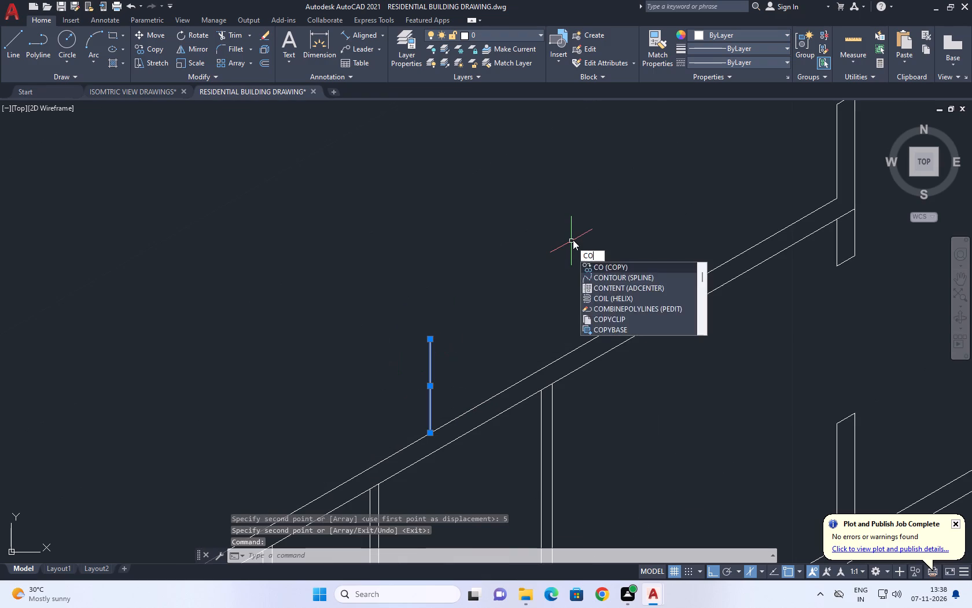
pyautogui.press('space')
pyautogui.click(551, 298)
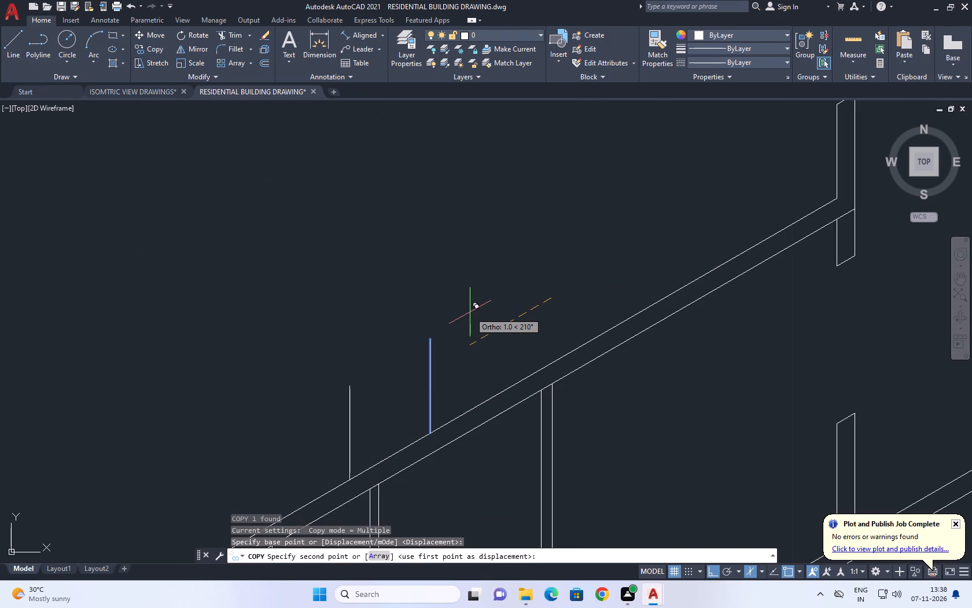
pyautogui.write('0.11')
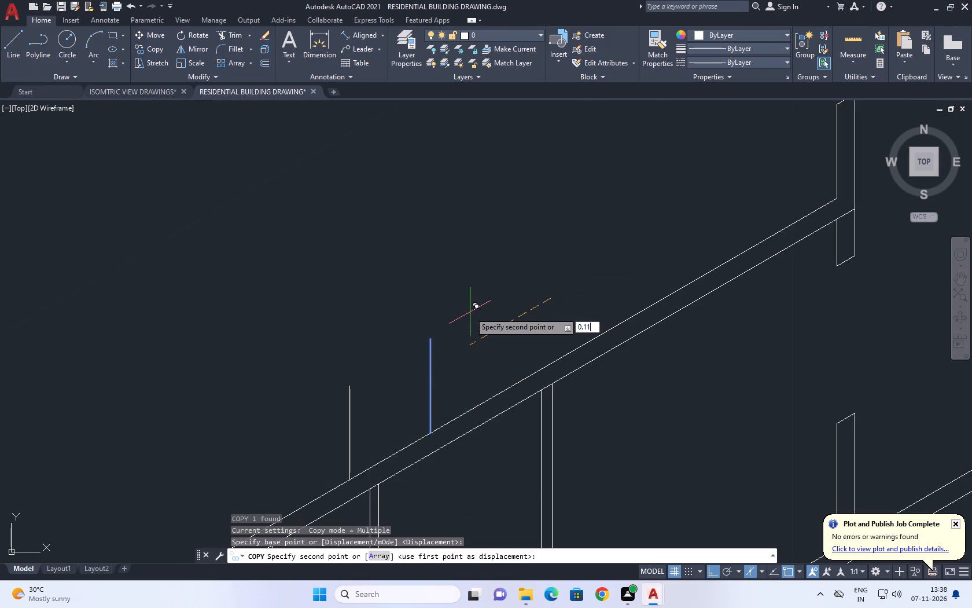
pyautogui.press('Return')
pyautogui.press('4')
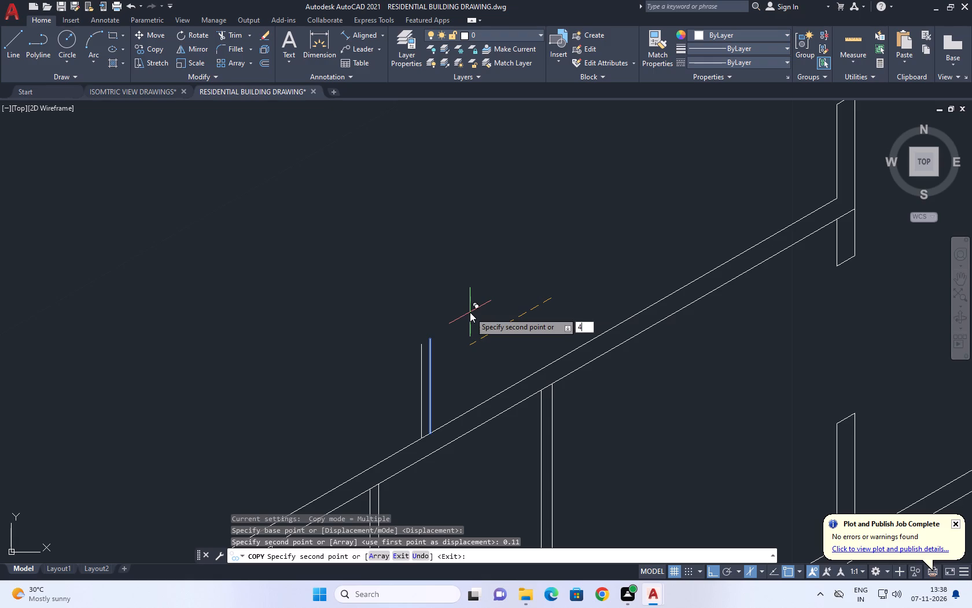
pyautogui.hotkey('ctrl', 'z')
pyautogui.press('Escape')
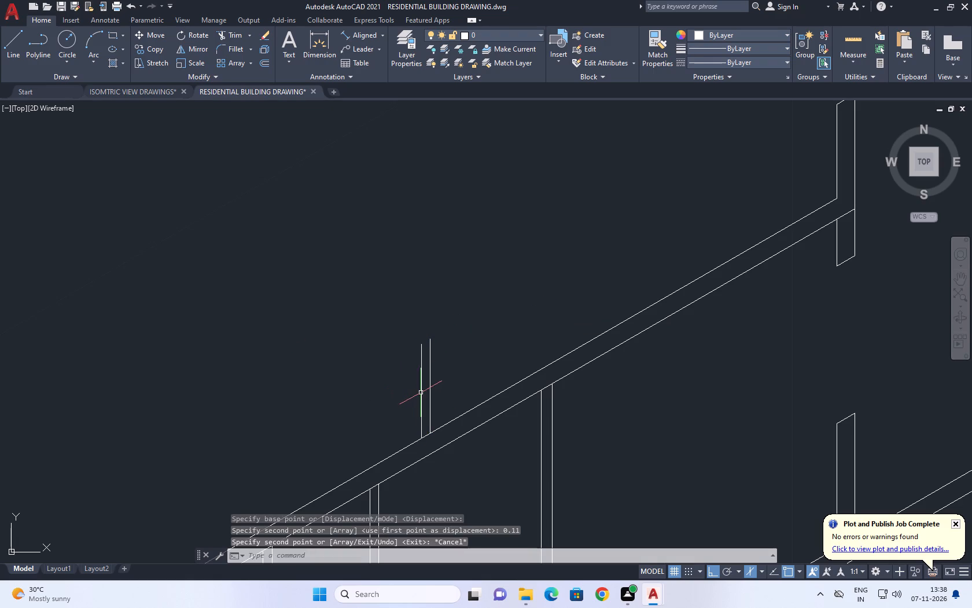
# Undo the 0.11-unit copy of the vertical line standing mid-beam on the top beam.
pyautogui.click(422, 392)
pyautogui.scroll(-3, 488, 349)
pyautogui.press('Escape')
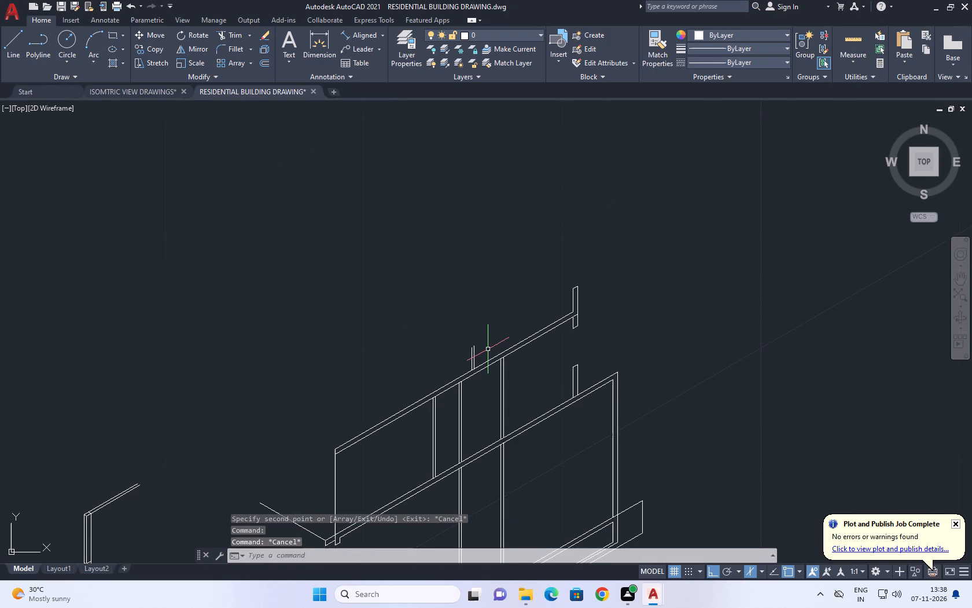
pyautogui.hotkey('ctrl', 'z')
pyautogui.hotkey('ctrl', 'z')
# Copy the mid-beam vertical line 0.1134 units down-slope along the top beam, forming the first thin post.
pyautogui.moveTo(477, 349); pyautogui.dragTo(458, 349)
pyautogui.click(403, 371)
pyautogui.press('c')
pyautogui.press('o')
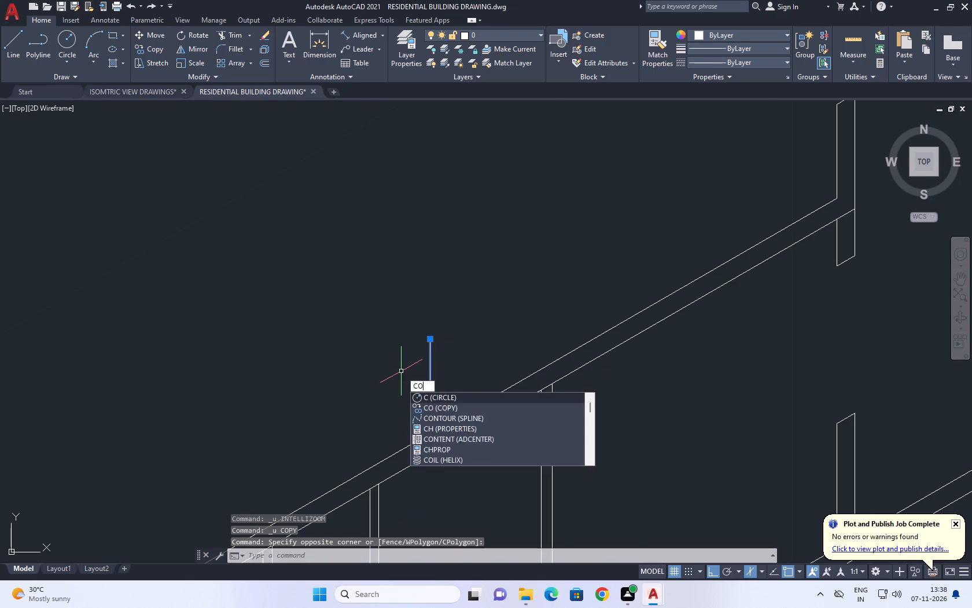
pyautogui.press('space')
pyautogui.click(434, 431)
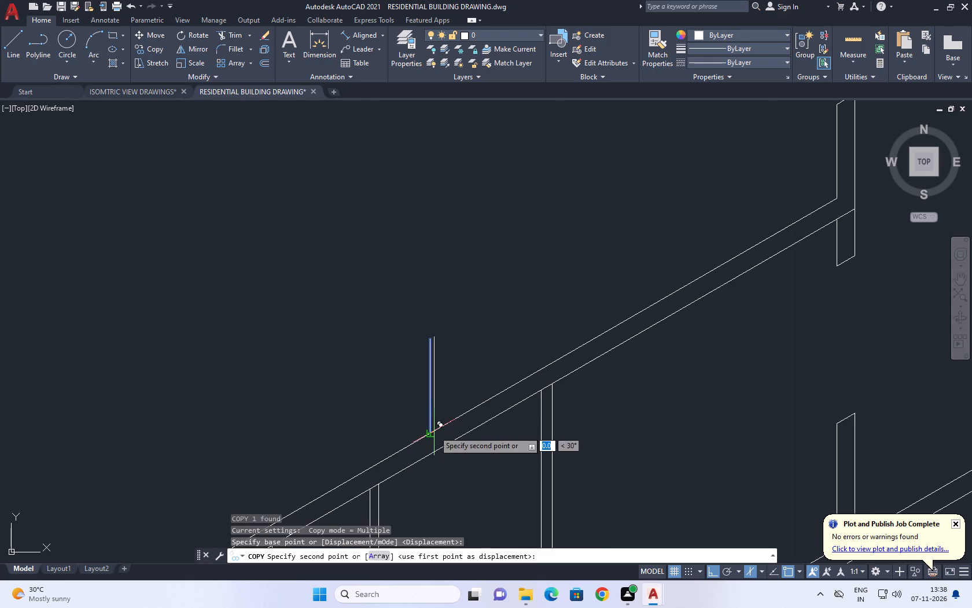
pyautogui.write('0.')
pyautogui.press('1')
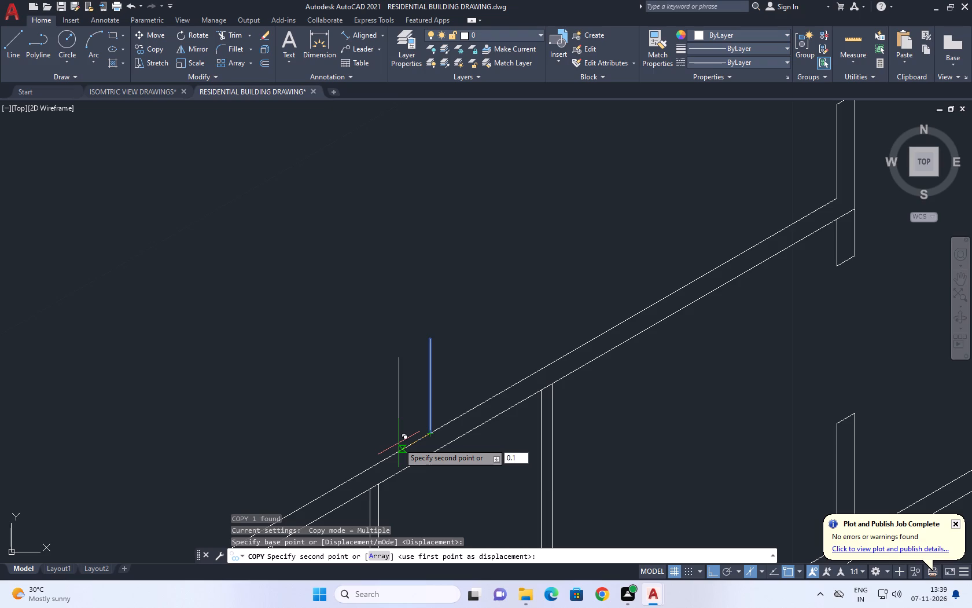
pyautogui.write('134')
pyautogui.press('Return')
pyautogui.press('space')
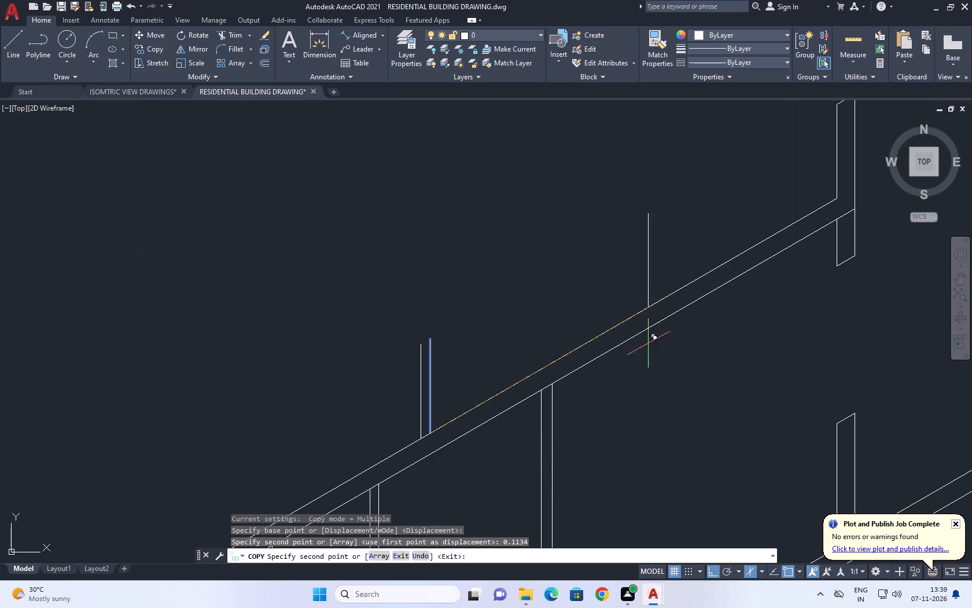
# Copy the first thin post's down-slope vertical line 2 units further down-slope along the top beam.
pyautogui.scroll(-2, 447, 283)
pyautogui.scroll(4, 425, 352)
pyautogui.click(467, 309)
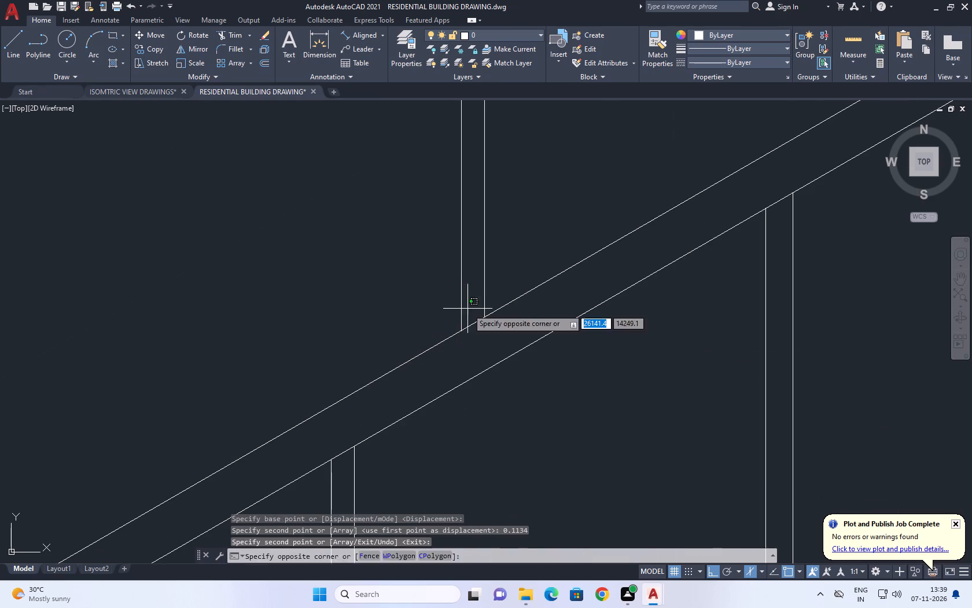
pyautogui.moveTo(458, 305); pyautogui.dragTo(425, 306)
pyautogui.press('c')
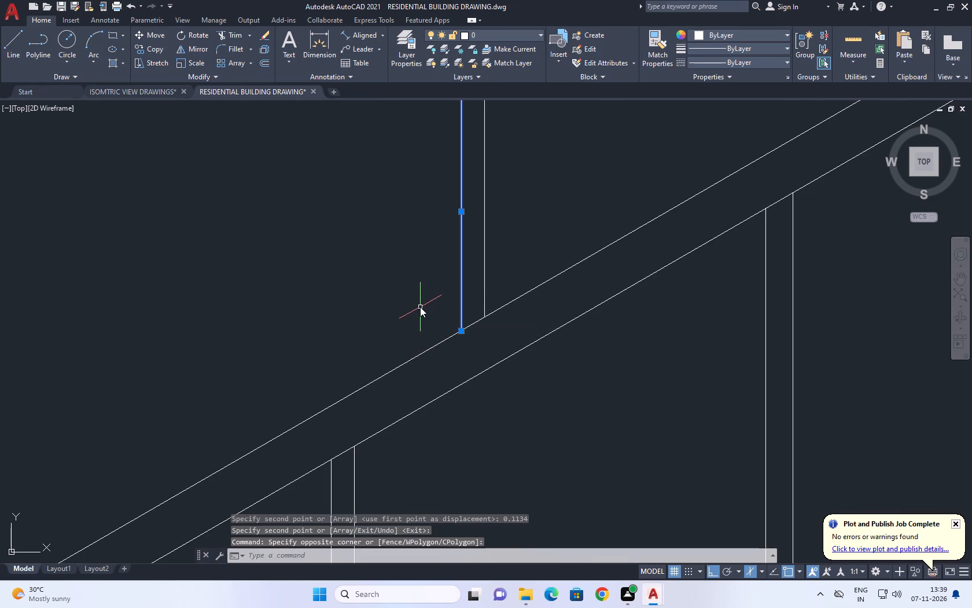
pyautogui.press('o')
pyautogui.press('space')
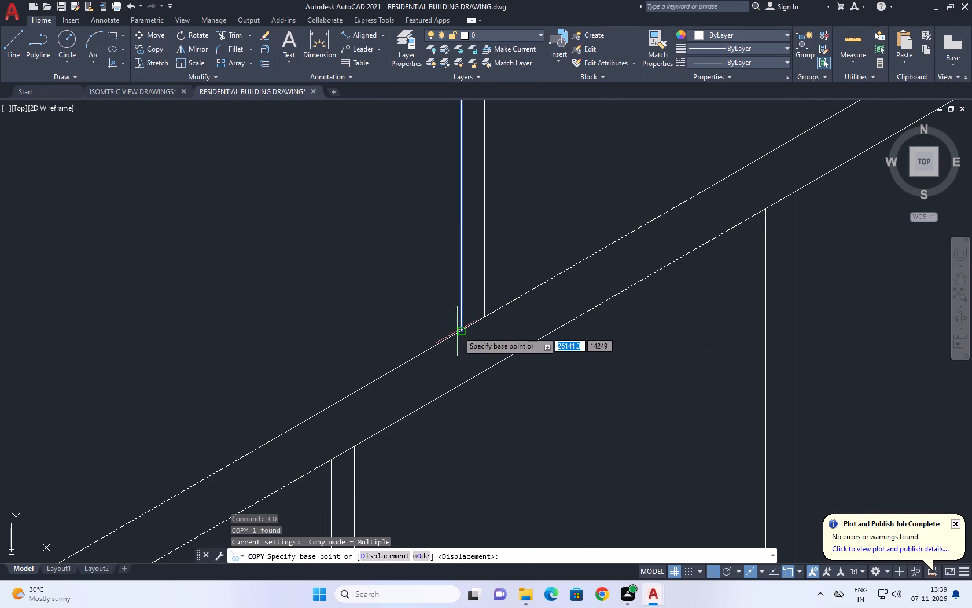
pyautogui.click(461, 329)
pyautogui.scroll(-2, 451, 332)
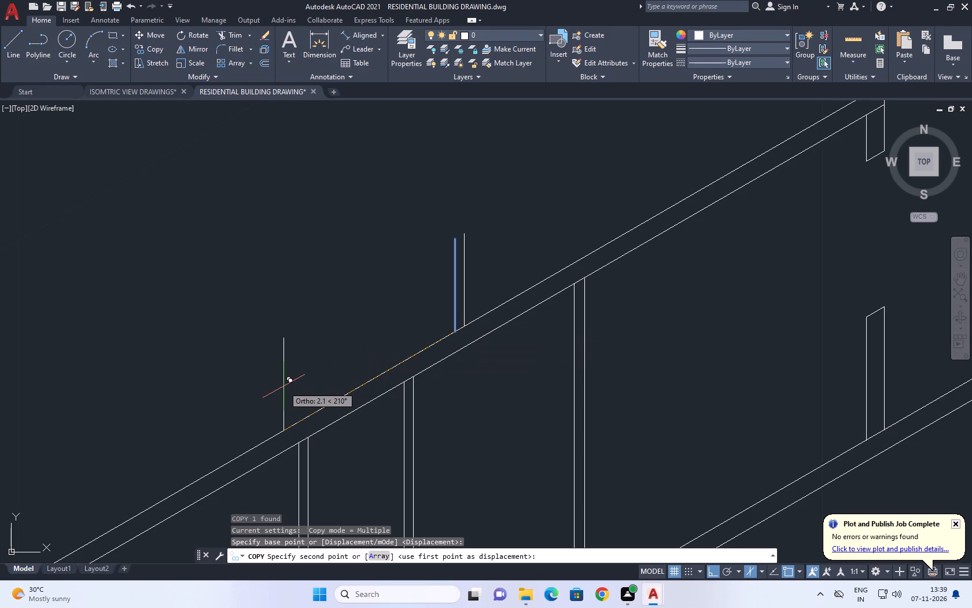
pyautogui.scroll(-2, 319, 367)
pyautogui.moveTo(237, 390); pyautogui.dragTo(377, 345, button='middle')
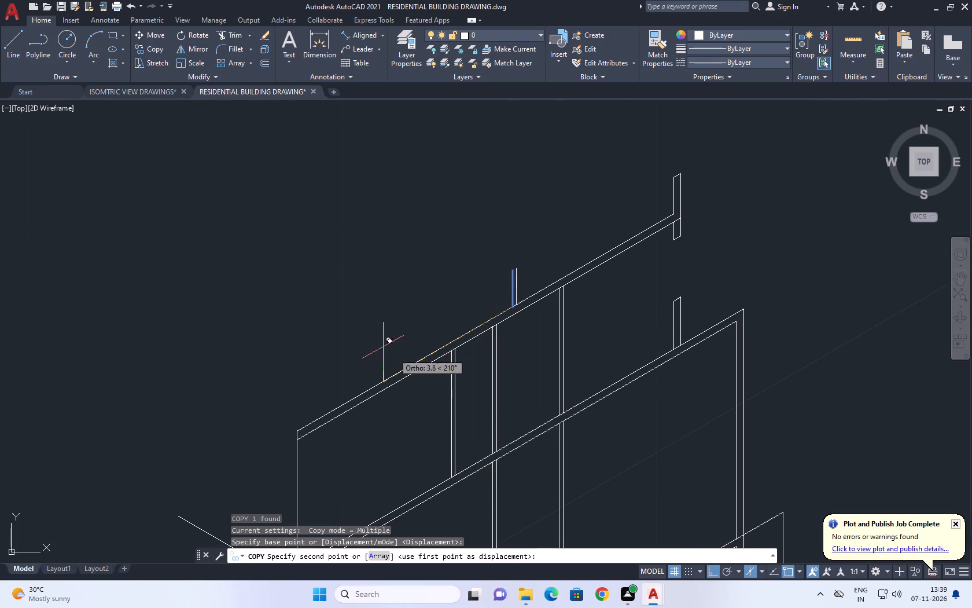
pyautogui.scroll(2, 403, 361)
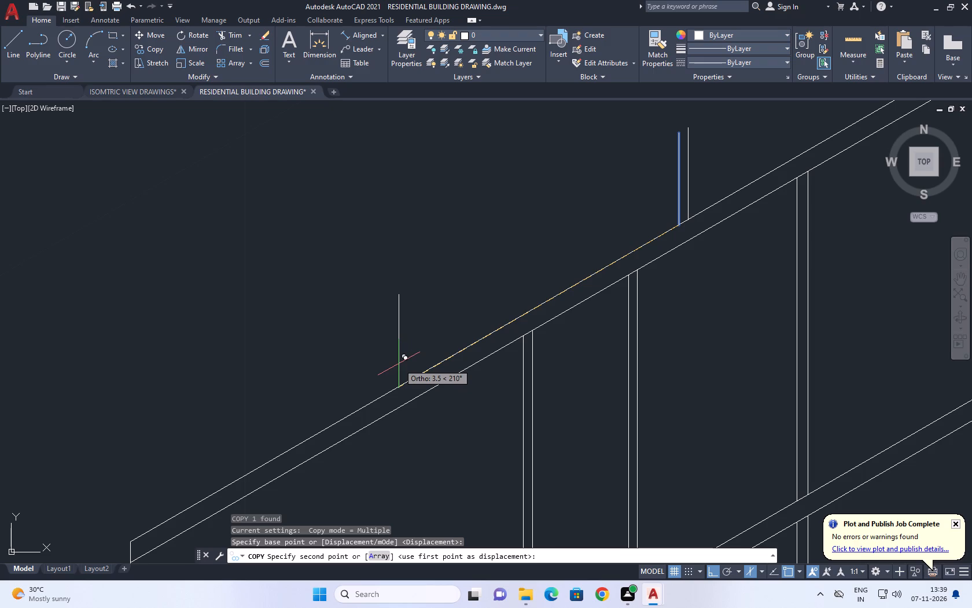
pyautogui.scroll(-2, 419, 405)
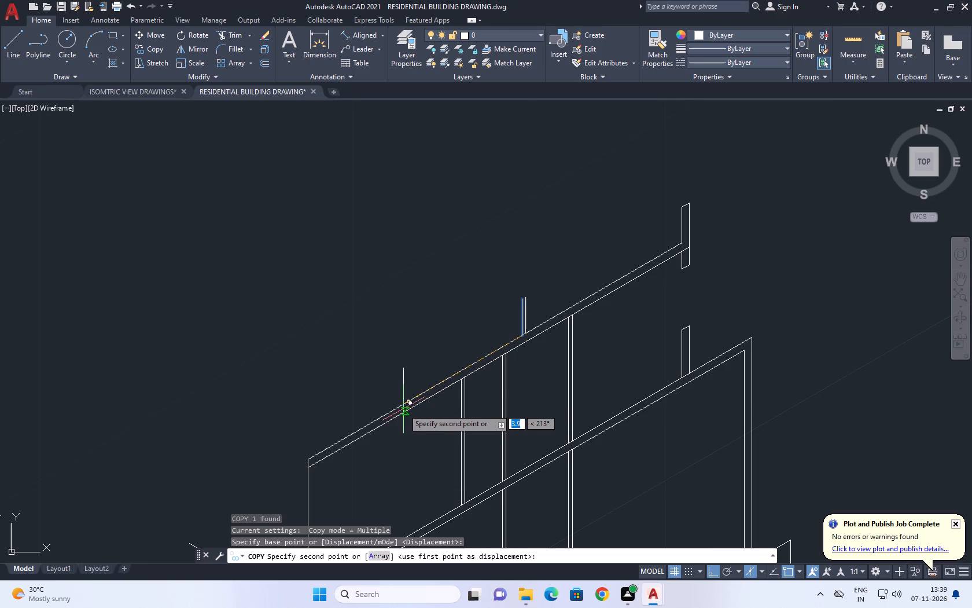
pyautogui.press('2')
pyautogui.press('Return')
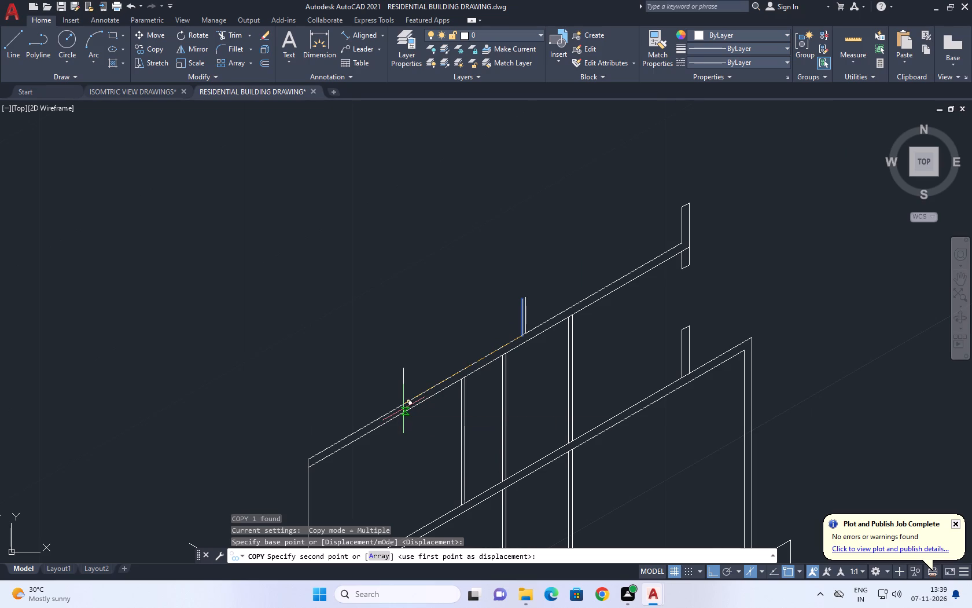
pyautogui.press('space')
# Shorten the newly copied vertical line so its lower end meets the top beam's upper edge.
pyautogui.scroll(2, 469, 375)
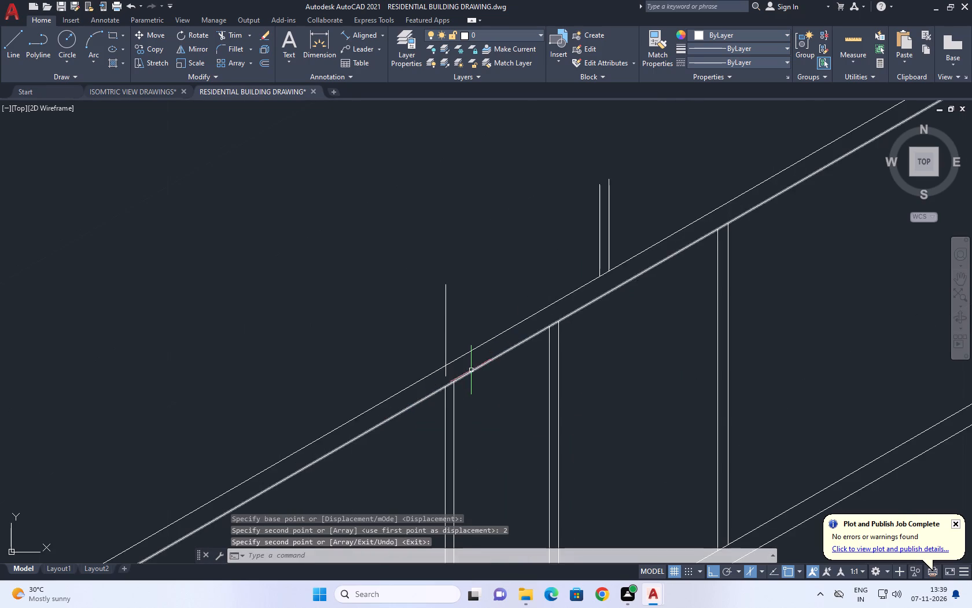
pyautogui.scroll(2, 440, 371)
pyautogui.click(493, 291)
pyautogui.moveTo(421, 285); pyautogui.dragTo(413, 287)
pyautogui.scroll(2, 442, 390)
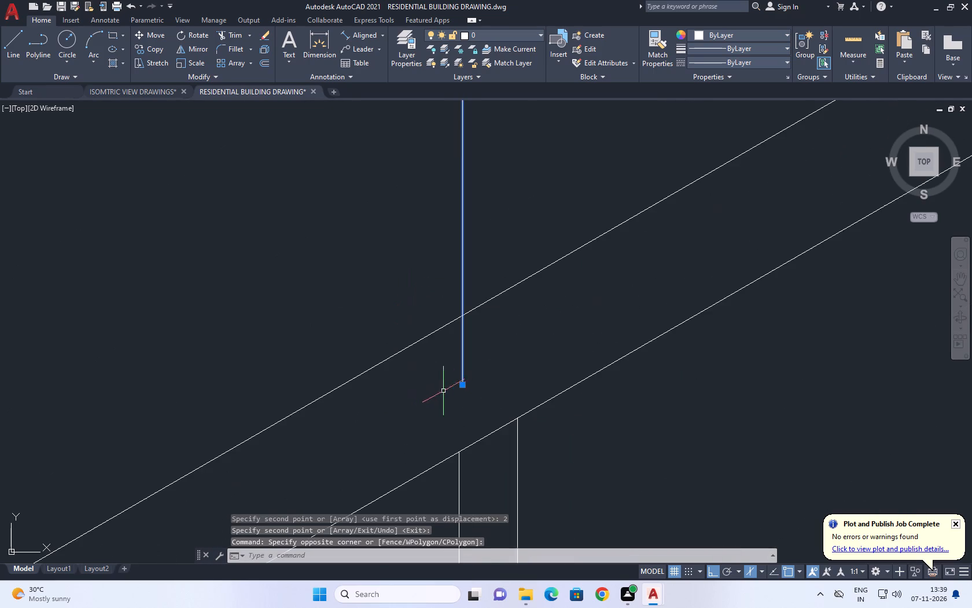
pyautogui.click(458, 385)
pyautogui.click(454, 357)
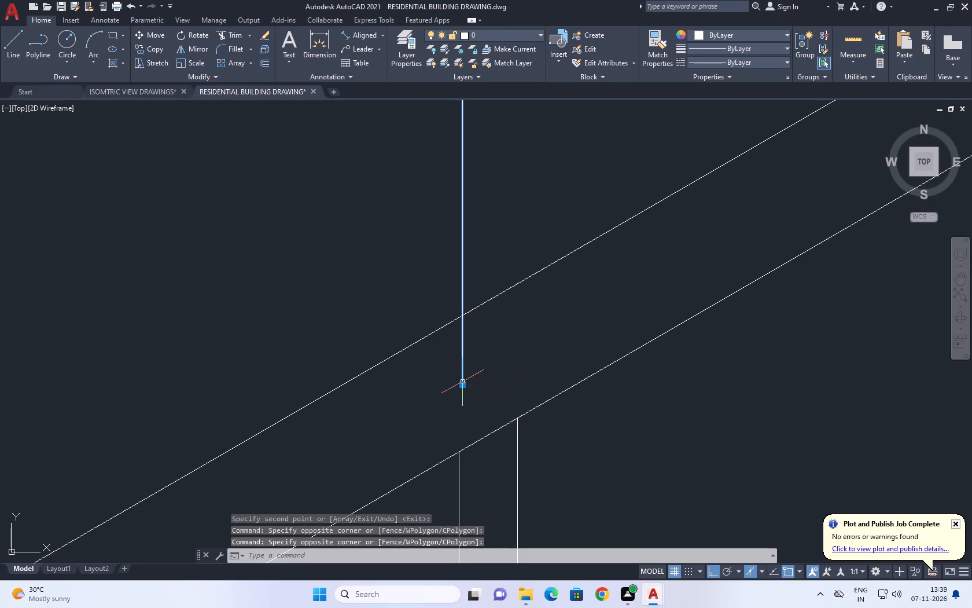
pyautogui.click(464, 384)
pyautogui.click(464, 314)
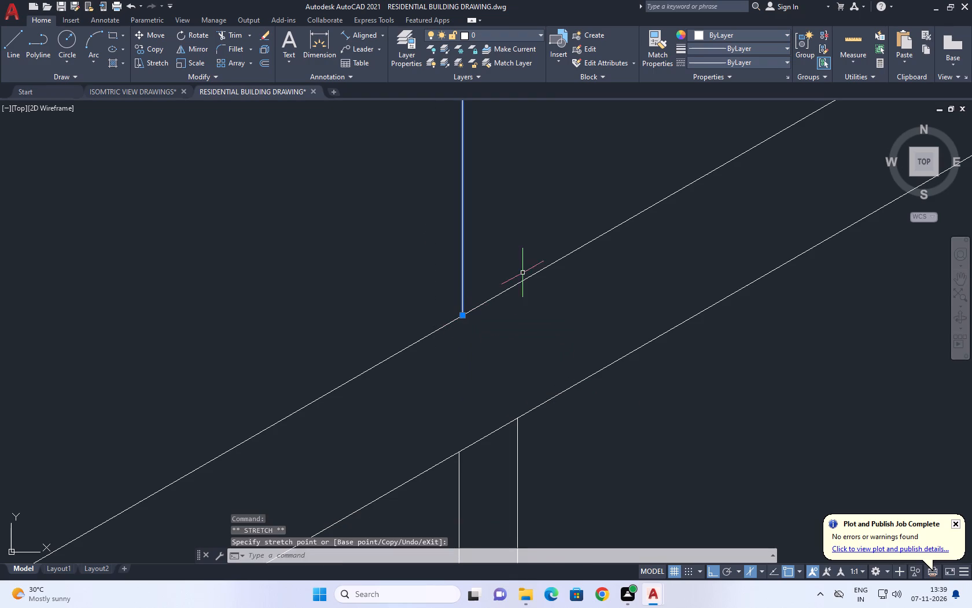
pyautogui.rightClick(522, 273)
pyautogui.click(561, 470)
# Copy the shortened vertical line 0.1134 units down-slope, forming a second thin post on the top beam.
pyautogui.scroll(-3, 547, 446)
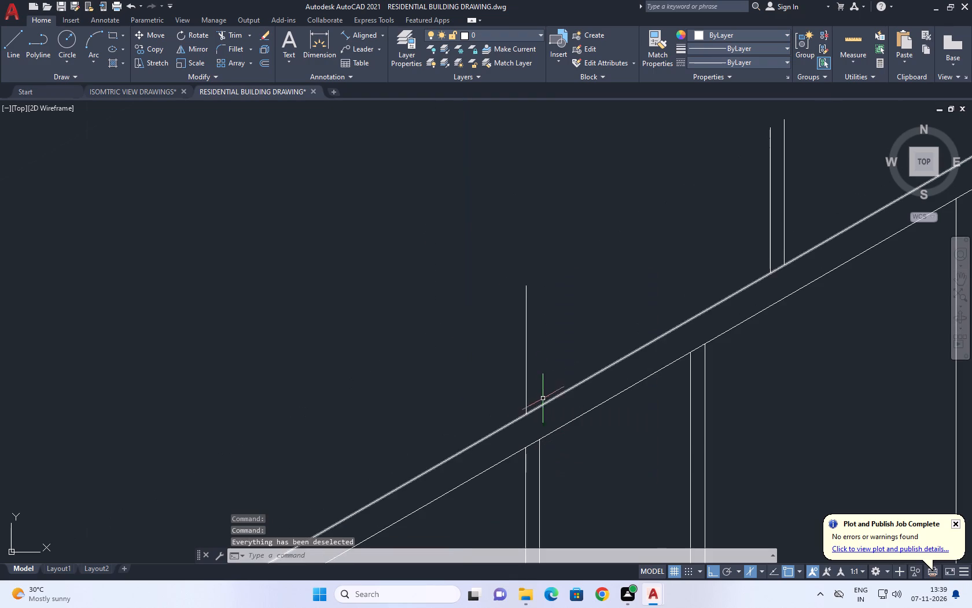
pyautogui.moveTo(545, 340); pyautogui.dragTo(539, 342)
pyautogui.moveTo(484, 362); pyautogui.dragTo(472, 369)
pyautogui.press('c')
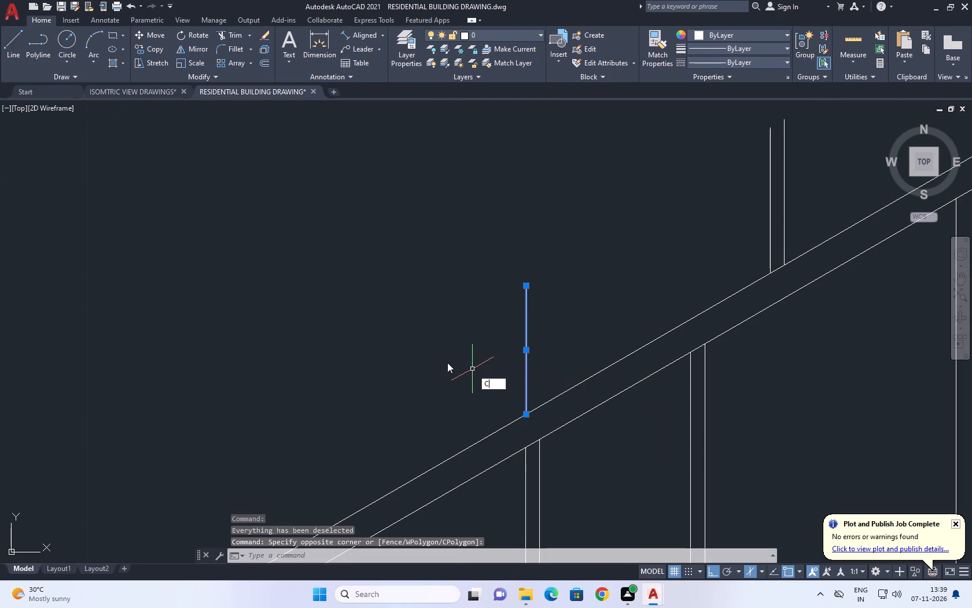
pyautogui.press('o')
pyautogui.press('space')
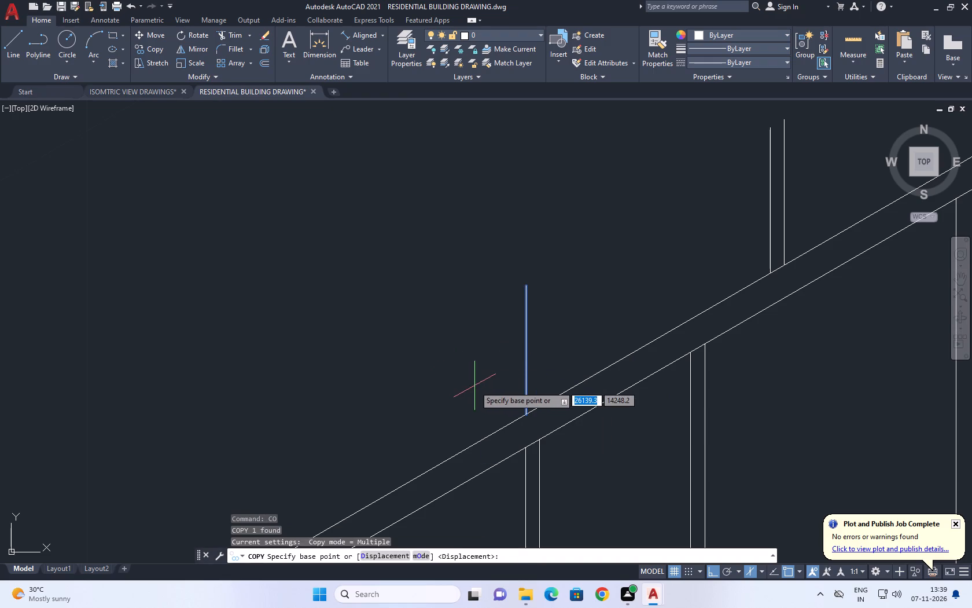
pyautogui.click(474, 386)
pyautogui.write('0.226')
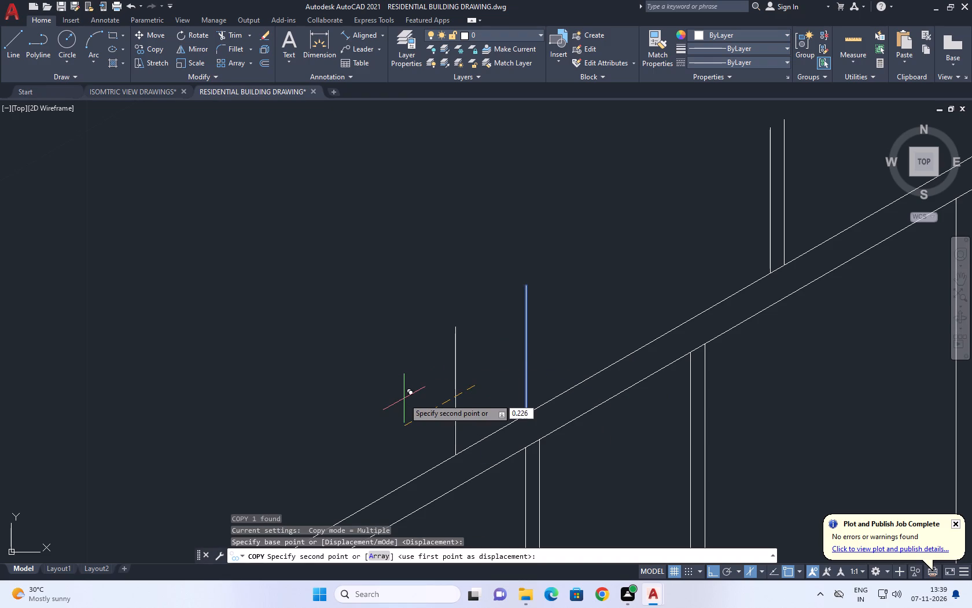
pyautogui.press('BackSpace')
pyautogui.press('BackSpace')
pyautogui.press('BackSpace')
pyautogui.write('1134')
pyautogui.press('Return')
pyautogui.press('space')
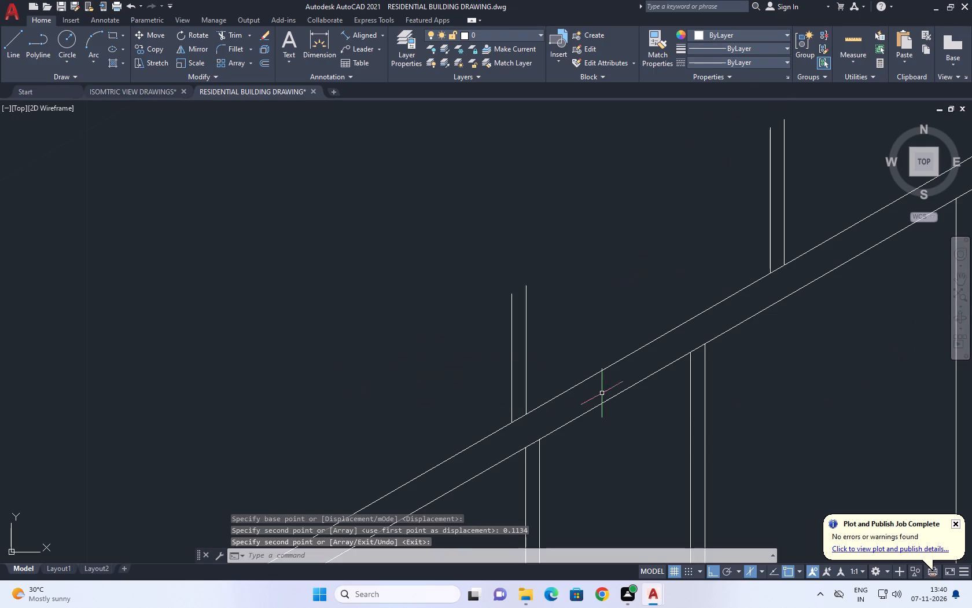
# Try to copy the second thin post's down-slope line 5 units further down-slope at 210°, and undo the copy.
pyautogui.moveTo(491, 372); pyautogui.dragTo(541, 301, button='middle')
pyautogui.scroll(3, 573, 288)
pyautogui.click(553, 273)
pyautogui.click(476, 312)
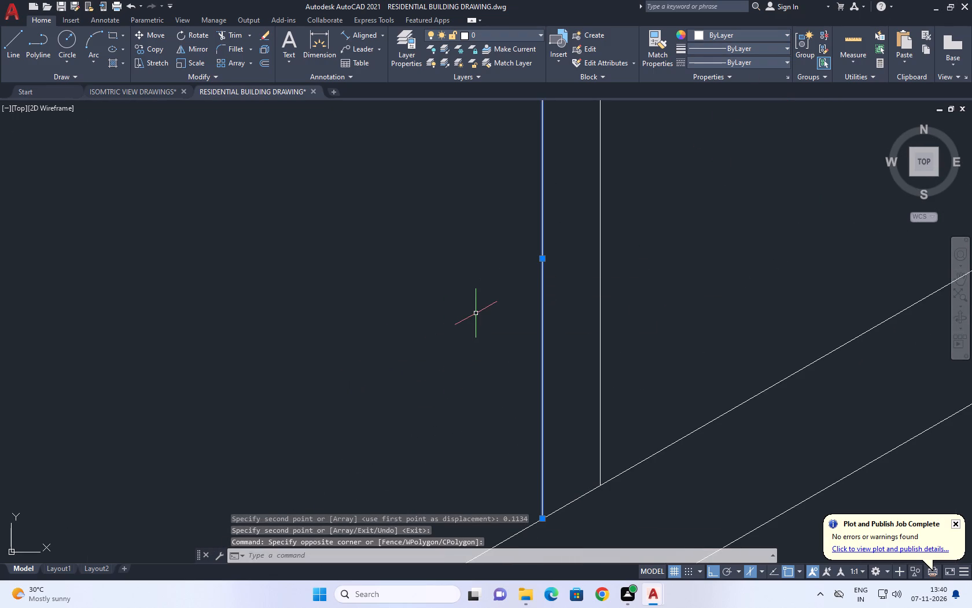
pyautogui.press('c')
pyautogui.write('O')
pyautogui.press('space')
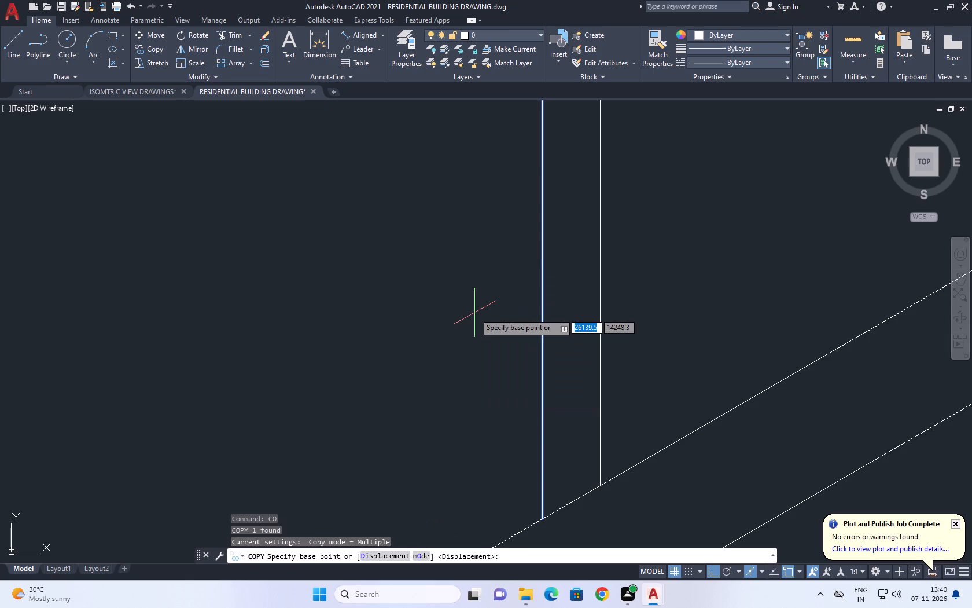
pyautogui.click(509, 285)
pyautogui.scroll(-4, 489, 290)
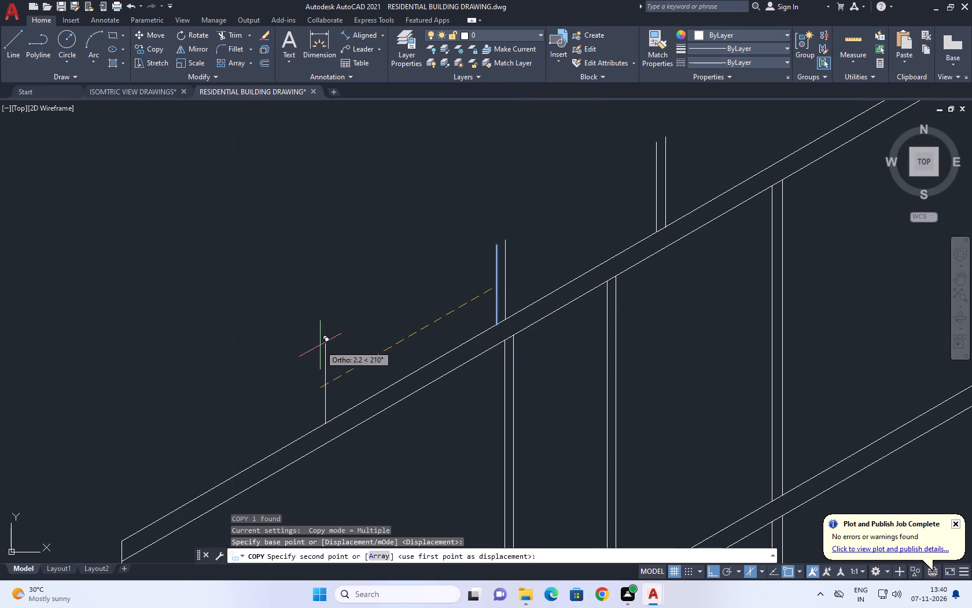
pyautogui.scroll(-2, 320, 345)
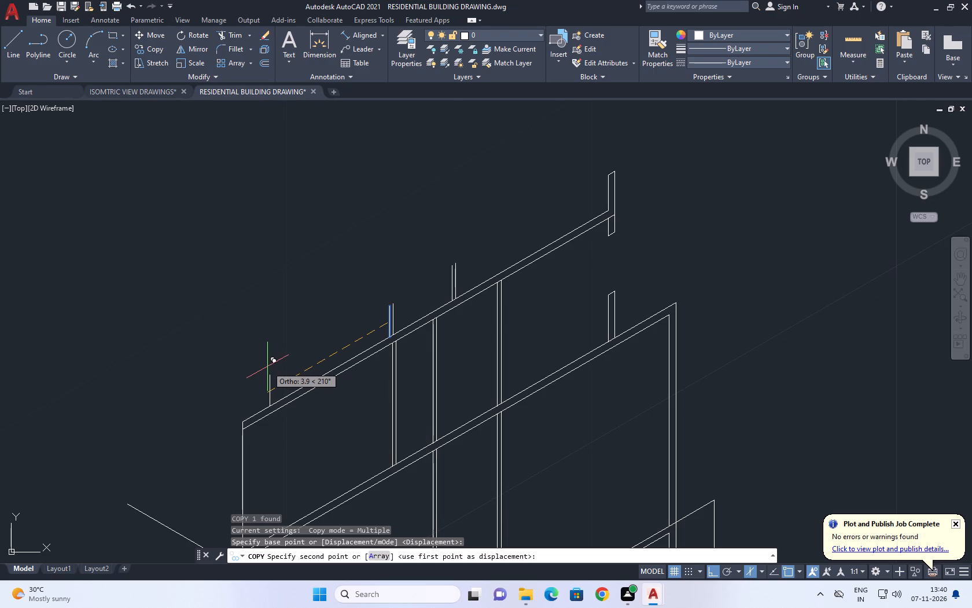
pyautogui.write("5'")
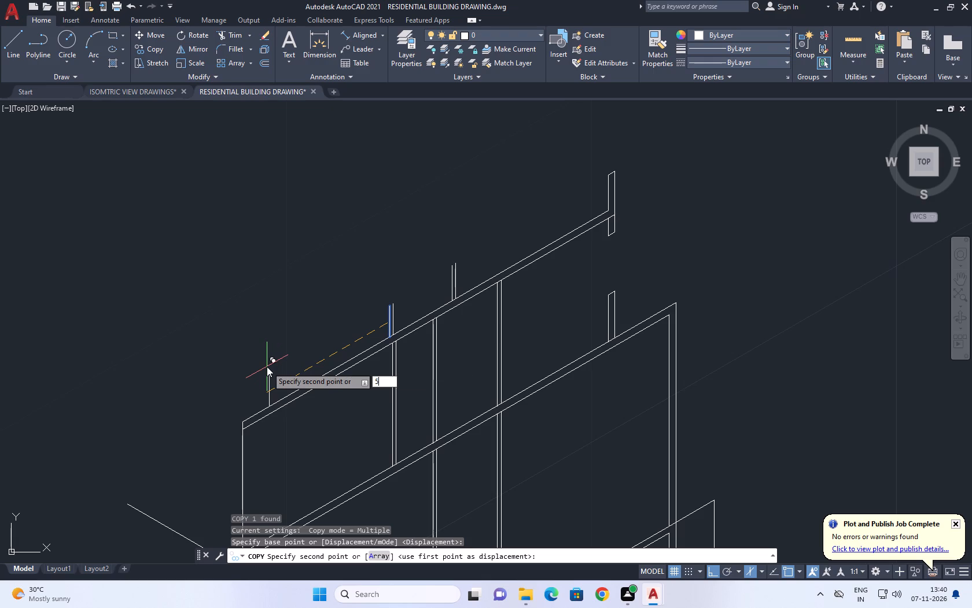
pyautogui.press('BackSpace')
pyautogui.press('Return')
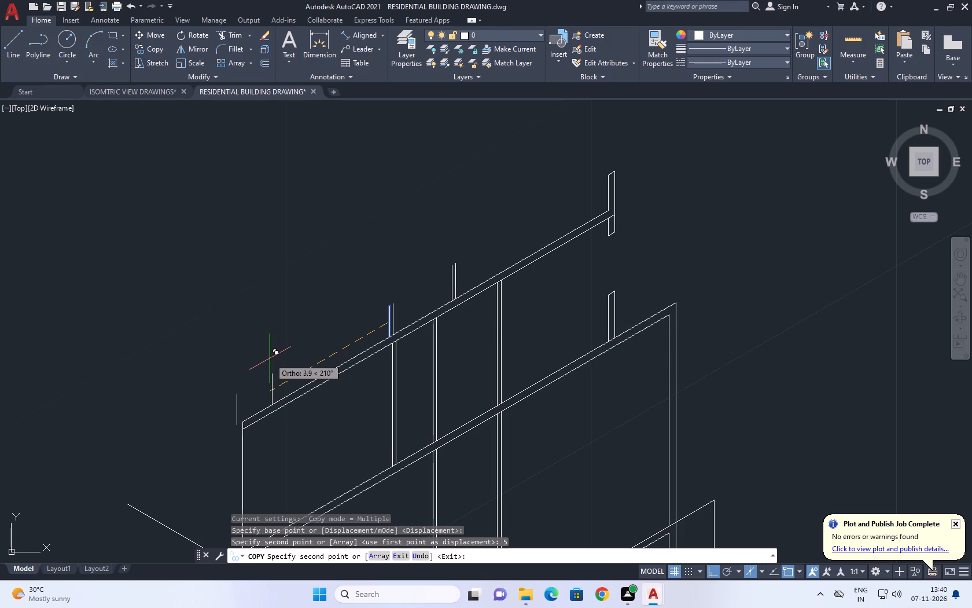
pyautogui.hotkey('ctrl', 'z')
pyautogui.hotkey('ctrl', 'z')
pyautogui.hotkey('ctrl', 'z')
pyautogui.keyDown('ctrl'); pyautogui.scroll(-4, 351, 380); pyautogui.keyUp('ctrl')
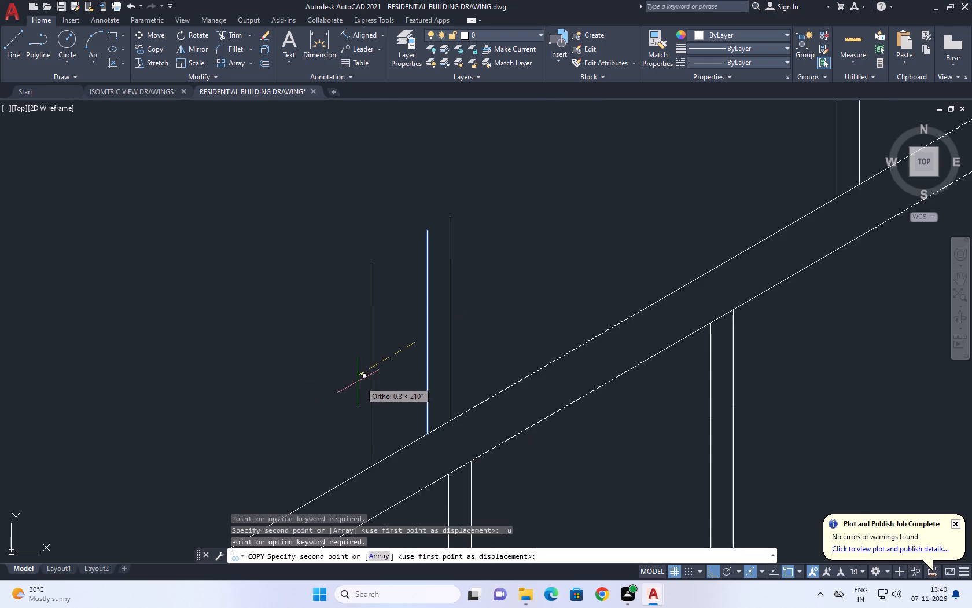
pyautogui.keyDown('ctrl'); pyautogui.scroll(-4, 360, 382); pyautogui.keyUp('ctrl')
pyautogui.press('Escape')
# Erase both thin posts, all four vertical lines, standing on the upper storey's top beam.
pyautogui.scroll(3, 395, 374)
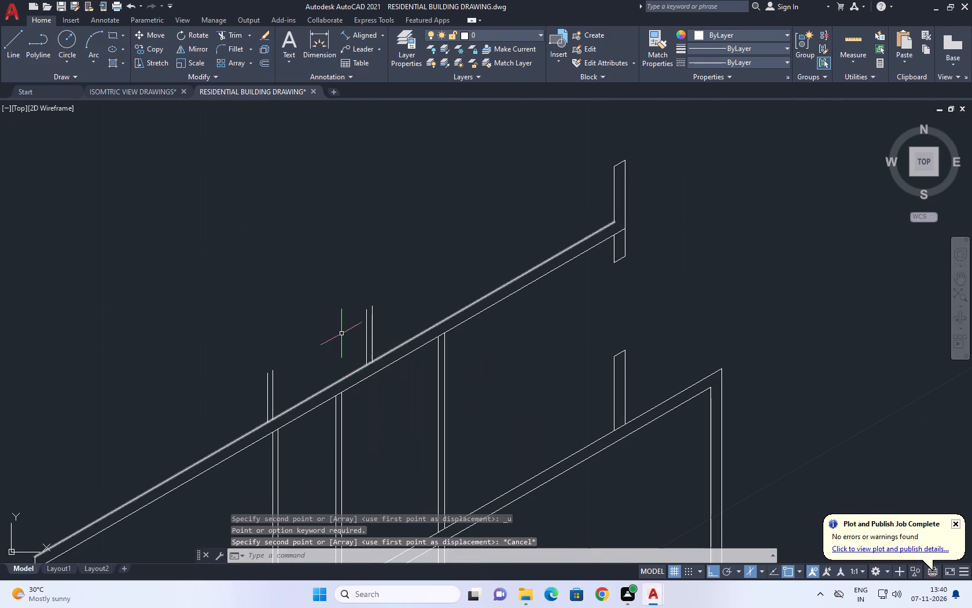
pyautogui.moveTo(463, 261); pyautogui.dragTo(439, 303, button='middle')
pyautogui.click(369, 339)
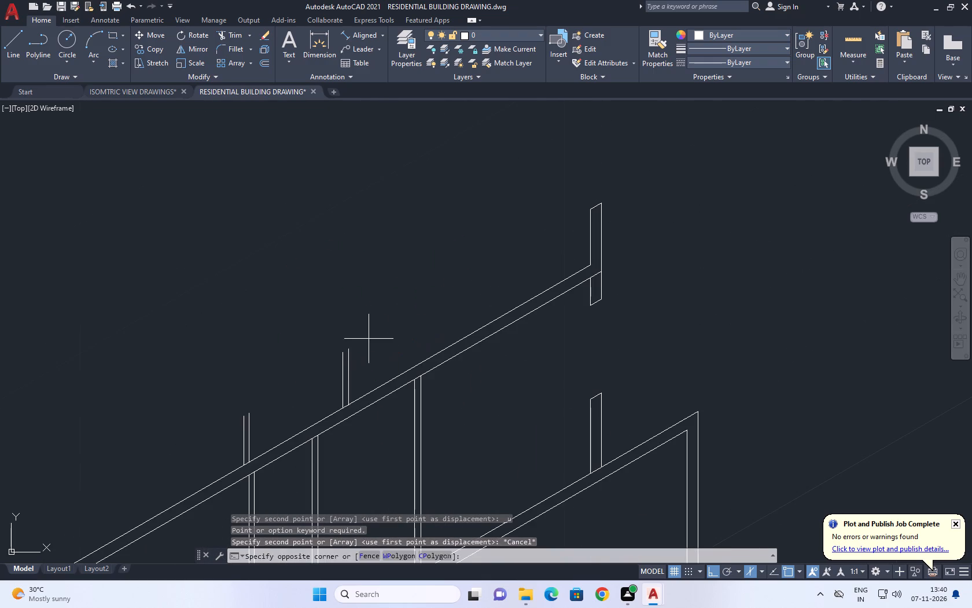
pyautogui.click(332, 364)
pyautogui.moveTo(271, 381); pyautogui.dragTo(259, 388)
pyautogui.click(204, 414)
pyautogui.moveTo(257, 393); pyautogui.dragTo(257, 397)
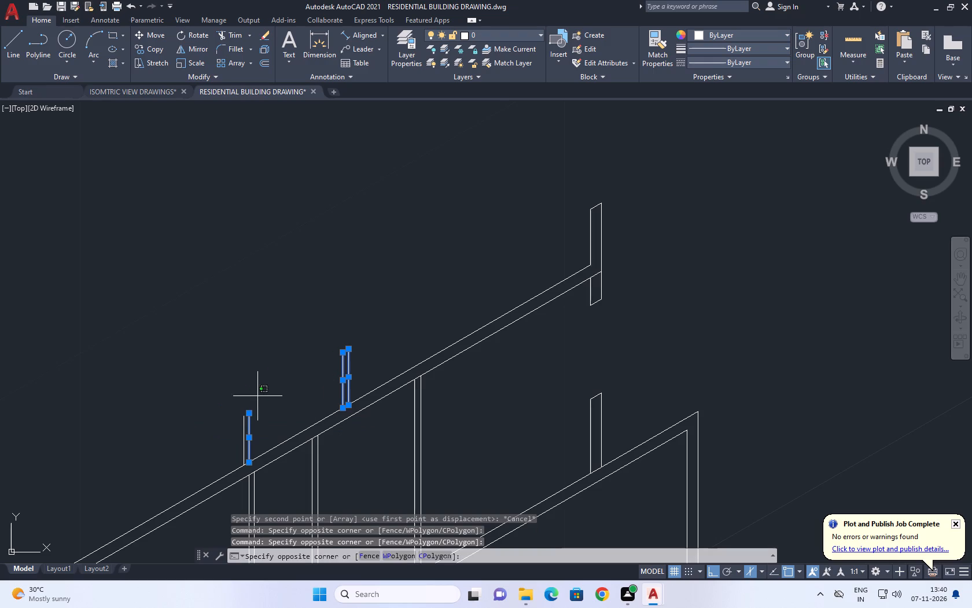
pyautogui.moveTo(257, 397); pyautogui.dragTo(256, 407)
pyautogui.click(212, 427)
pyautogui.press('Delete')
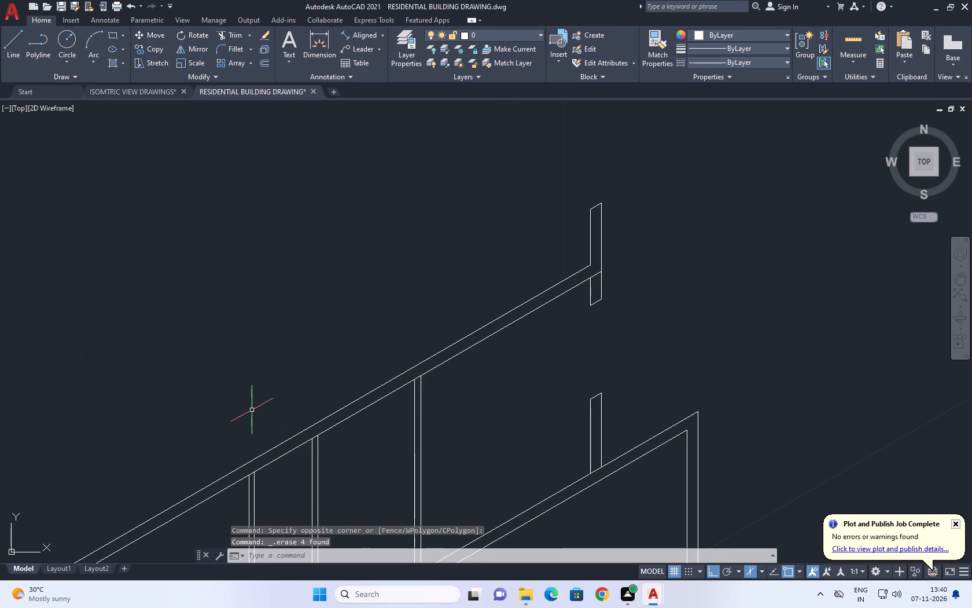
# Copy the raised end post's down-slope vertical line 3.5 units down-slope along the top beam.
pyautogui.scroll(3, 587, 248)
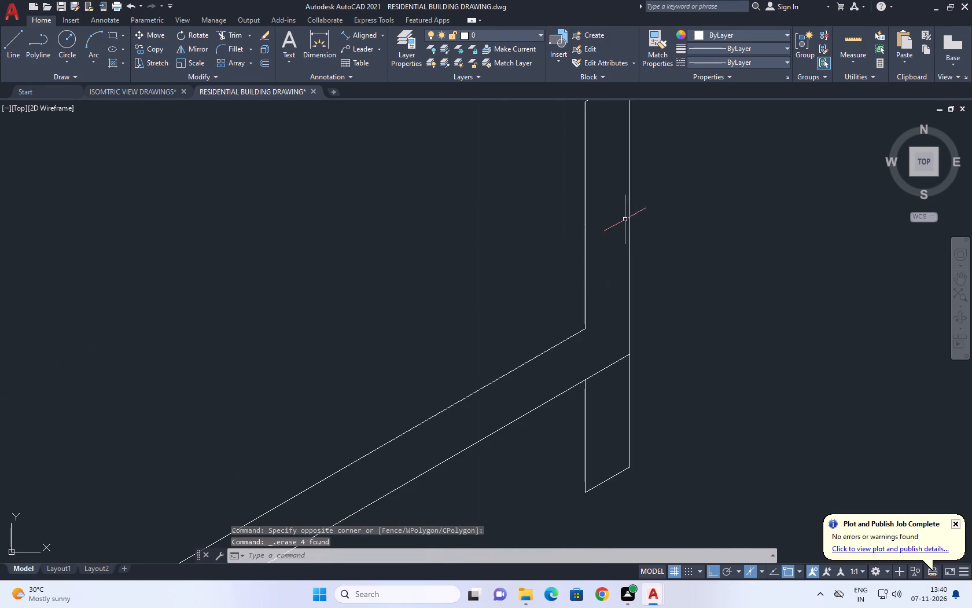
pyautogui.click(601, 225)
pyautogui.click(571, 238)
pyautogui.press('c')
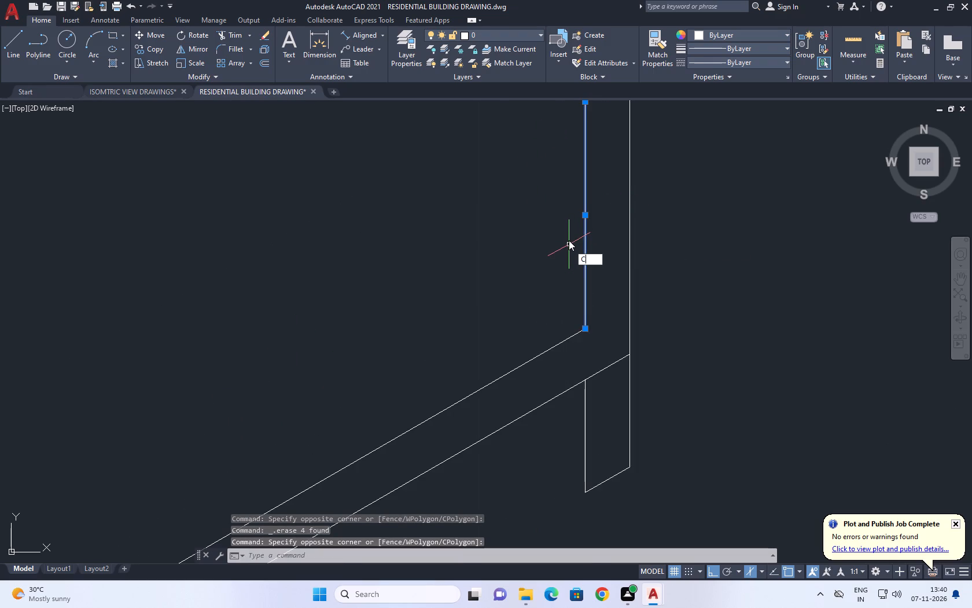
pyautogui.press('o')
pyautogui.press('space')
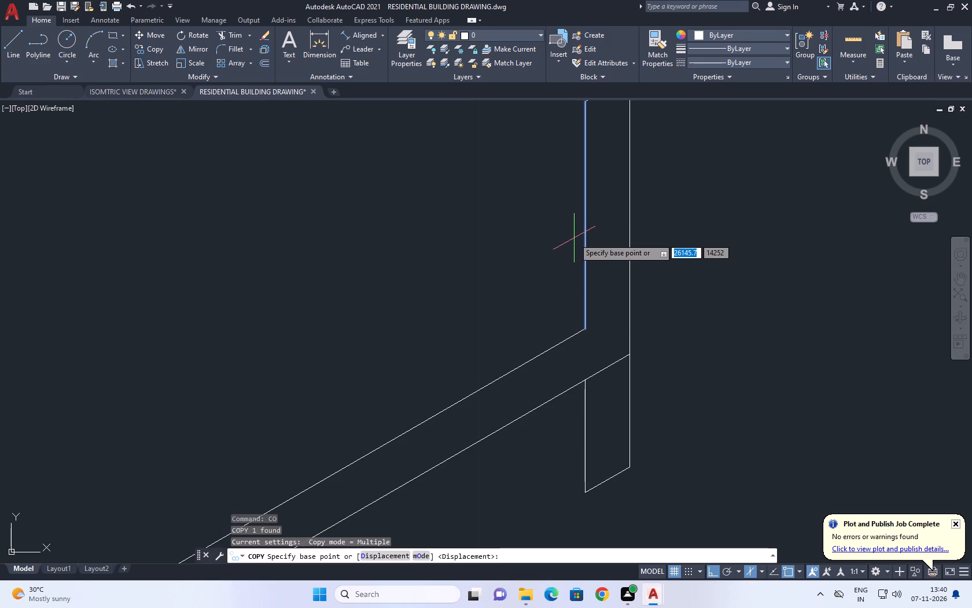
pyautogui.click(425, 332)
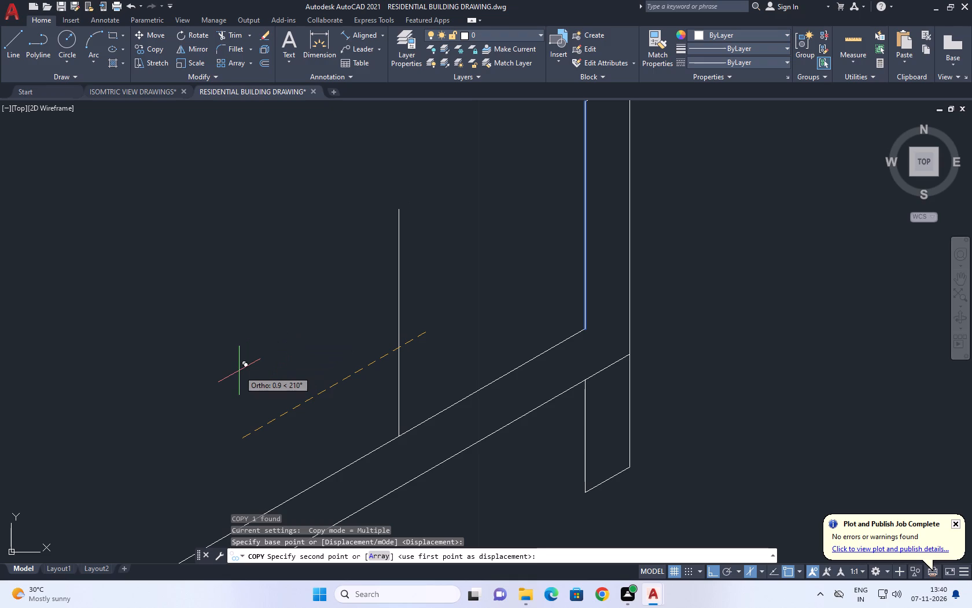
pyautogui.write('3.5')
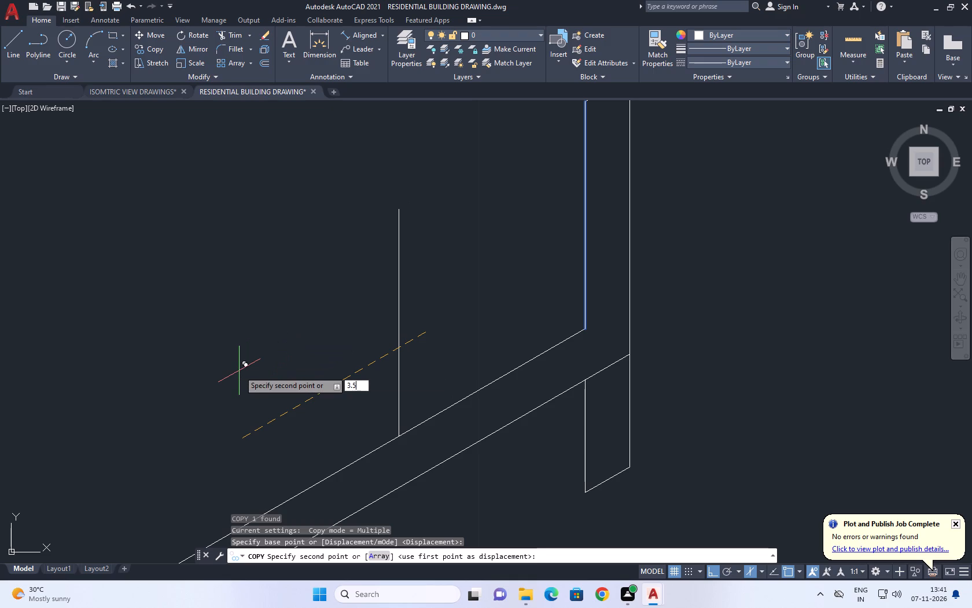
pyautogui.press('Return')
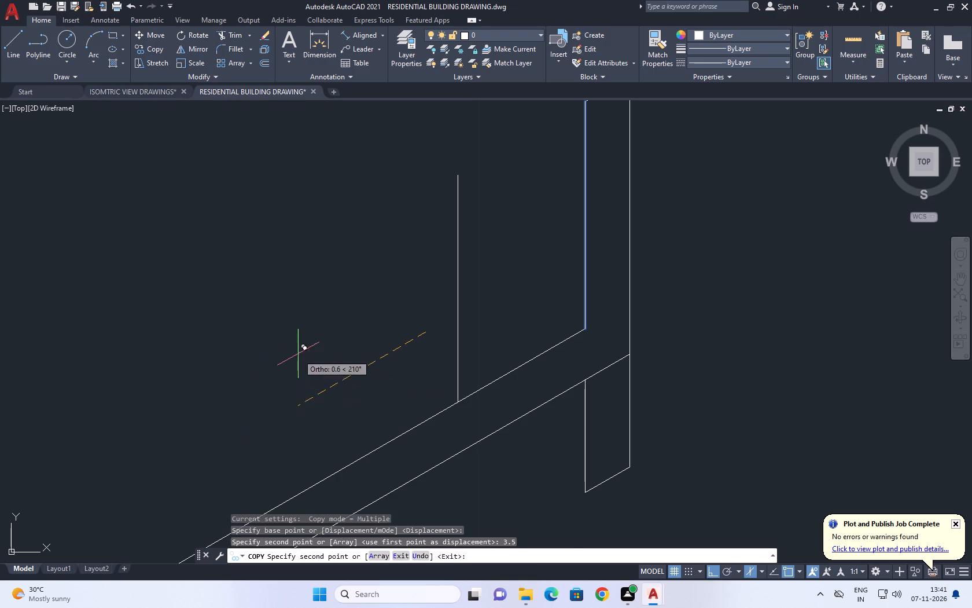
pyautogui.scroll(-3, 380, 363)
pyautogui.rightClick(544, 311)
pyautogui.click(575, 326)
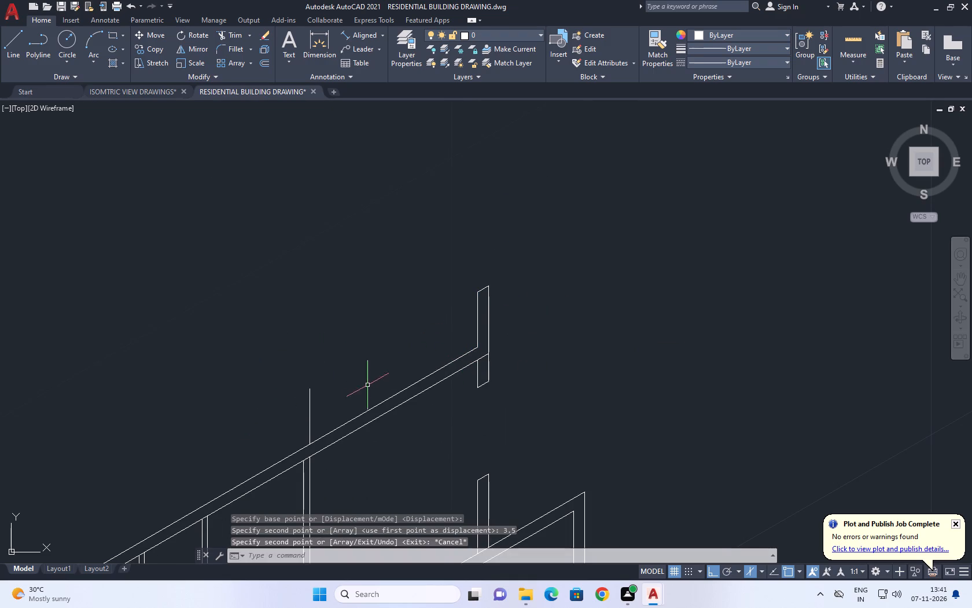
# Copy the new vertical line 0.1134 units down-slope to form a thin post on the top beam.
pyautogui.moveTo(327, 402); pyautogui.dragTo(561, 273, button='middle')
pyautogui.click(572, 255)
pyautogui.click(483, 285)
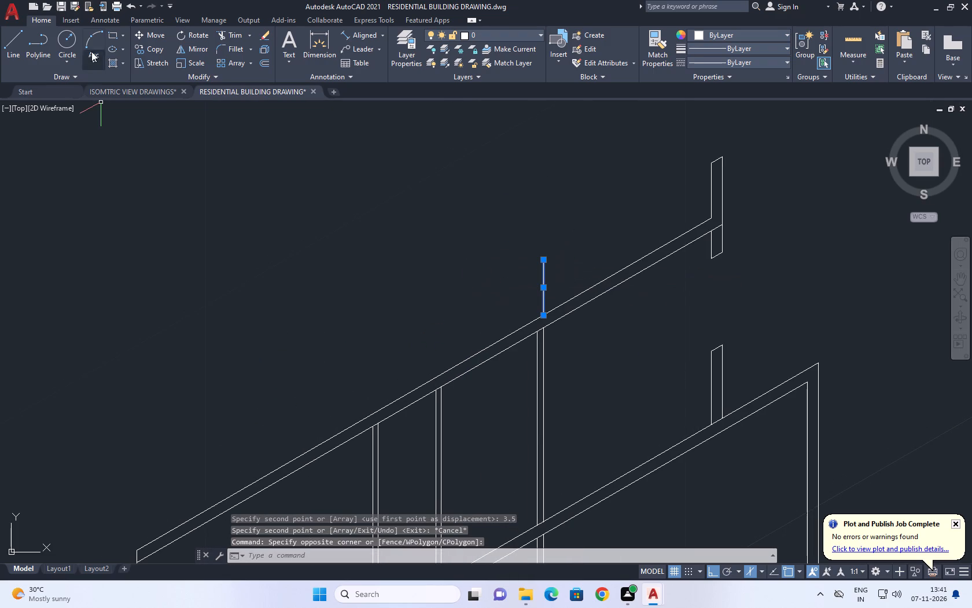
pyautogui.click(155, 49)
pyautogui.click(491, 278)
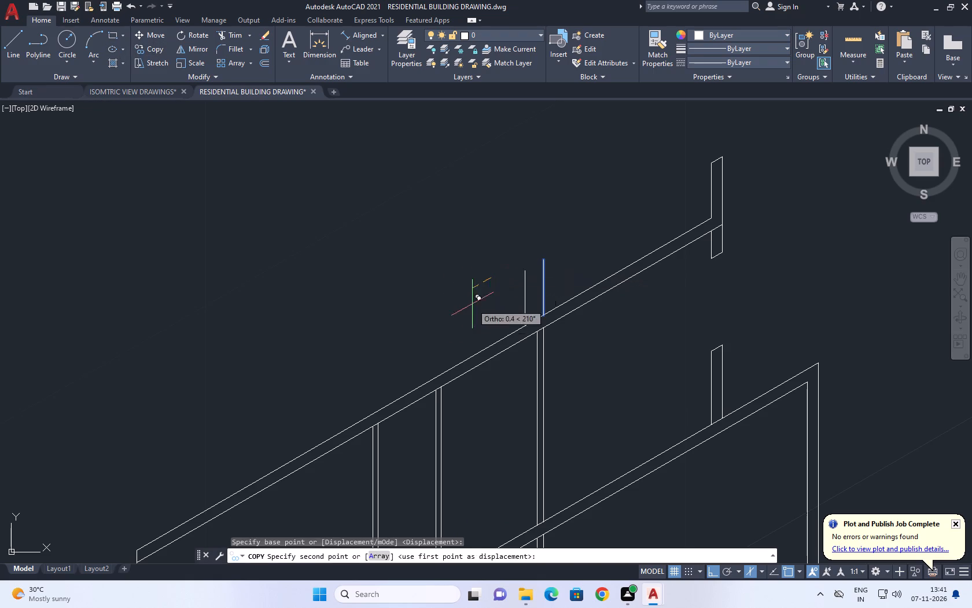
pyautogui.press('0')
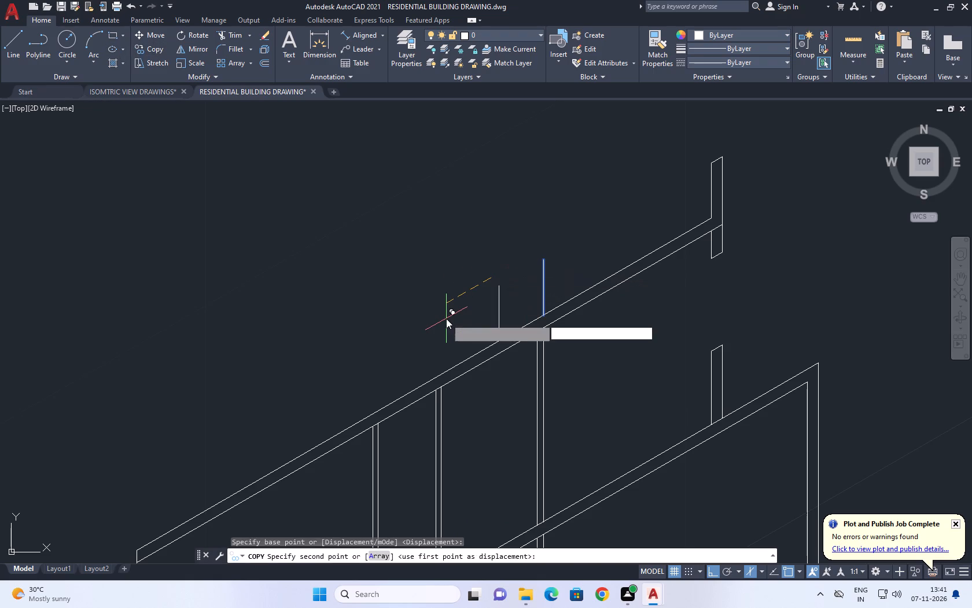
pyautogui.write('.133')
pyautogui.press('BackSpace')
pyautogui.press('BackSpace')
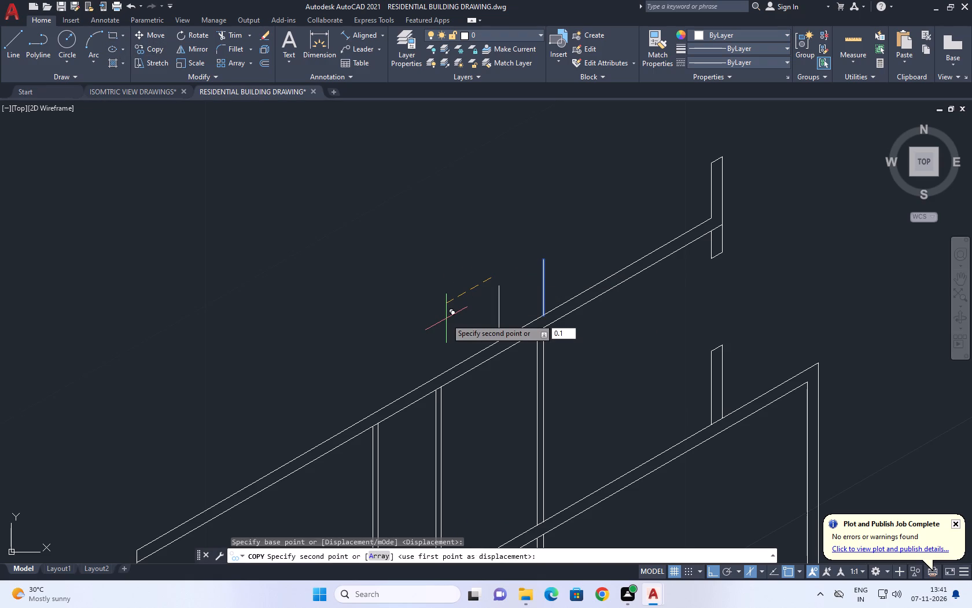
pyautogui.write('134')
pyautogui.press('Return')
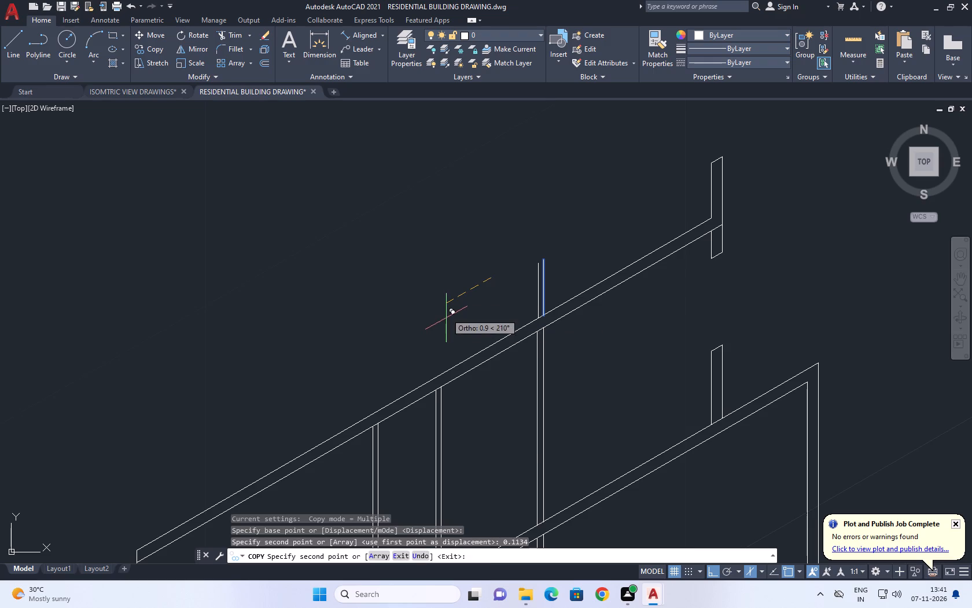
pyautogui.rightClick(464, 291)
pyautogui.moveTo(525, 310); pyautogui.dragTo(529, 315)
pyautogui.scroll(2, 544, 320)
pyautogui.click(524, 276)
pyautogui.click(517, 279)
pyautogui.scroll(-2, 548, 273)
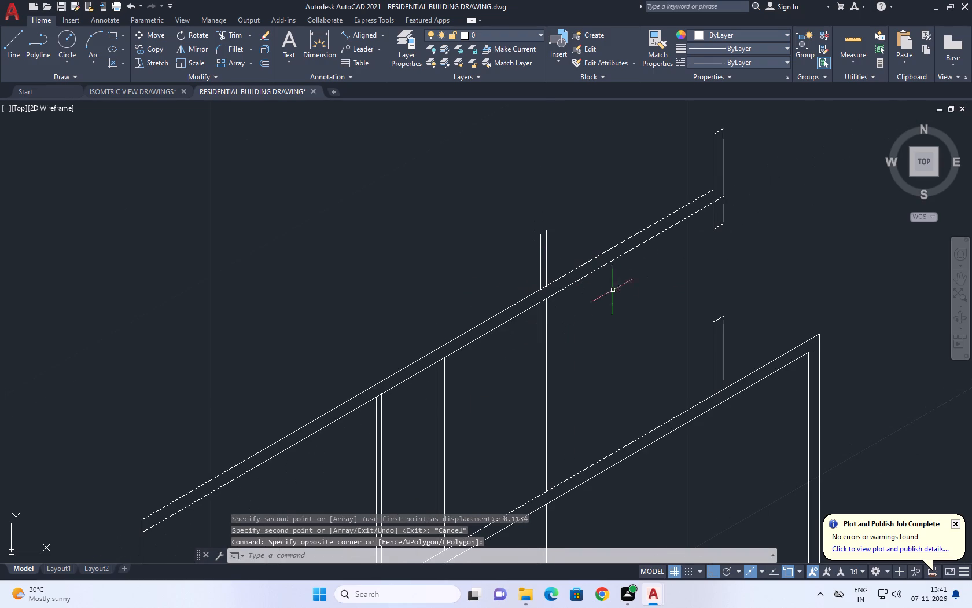
# Measure the aligned distance between the upper ends of the two post lines below the new thin post.
pyautogui.moveTo(559, 329); pyautogui.dragTo(606, 307, button='middle')
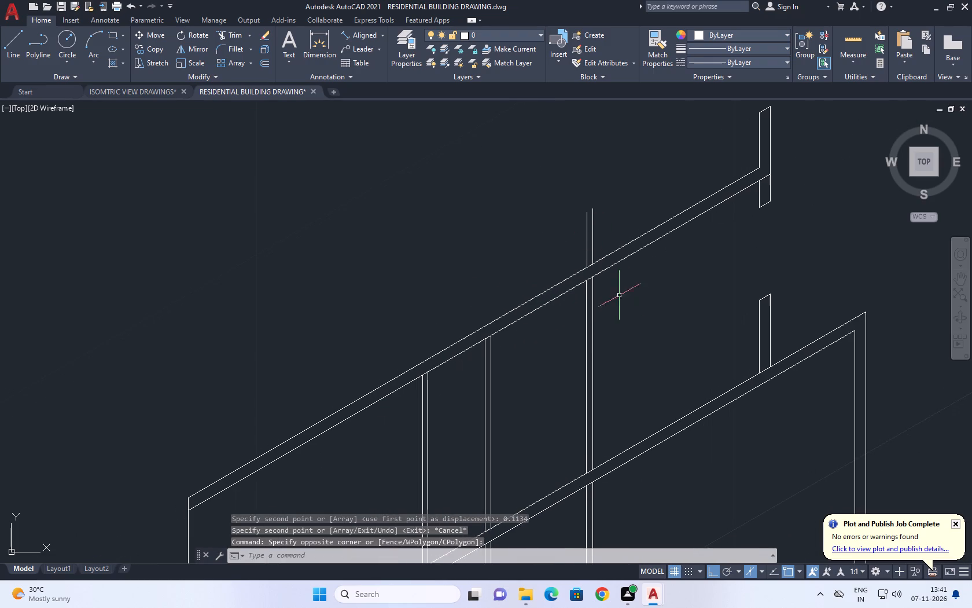
pyautogui.moveTo(618, 300); pyautogui.dragTo(629, 325, button='middle')
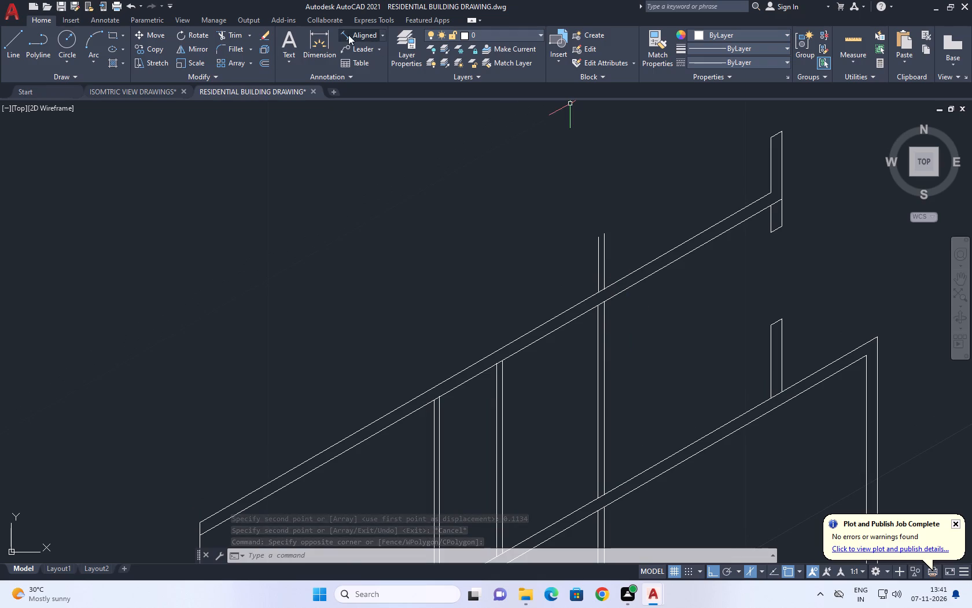
pyautogui.click(348, 35)
pyautogui.scroll(2, 594, 302)
pyautogui.click(595, 313)
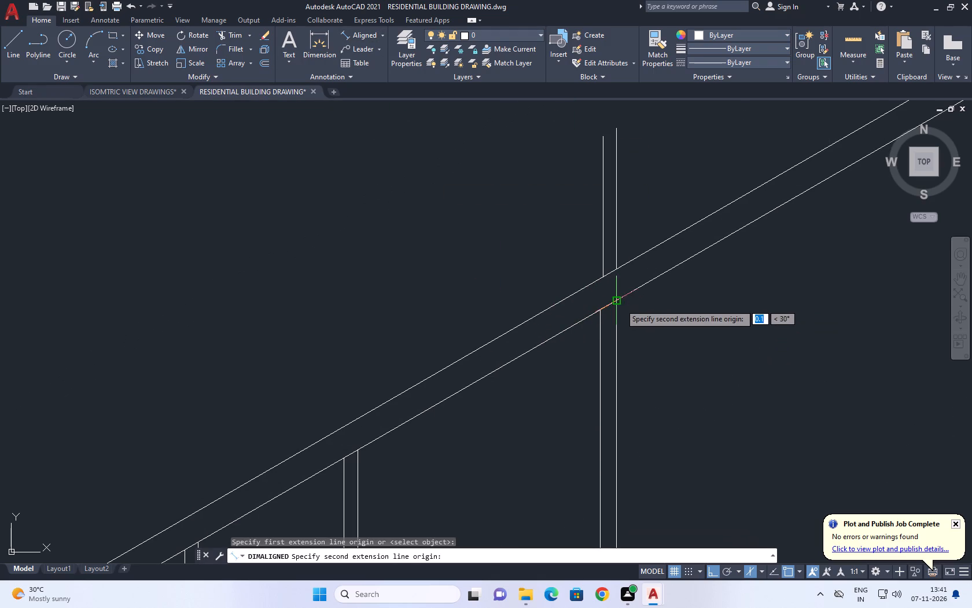
pyautogui.click(617, 304)
pyautogui.scroll(-5, 615, 303)
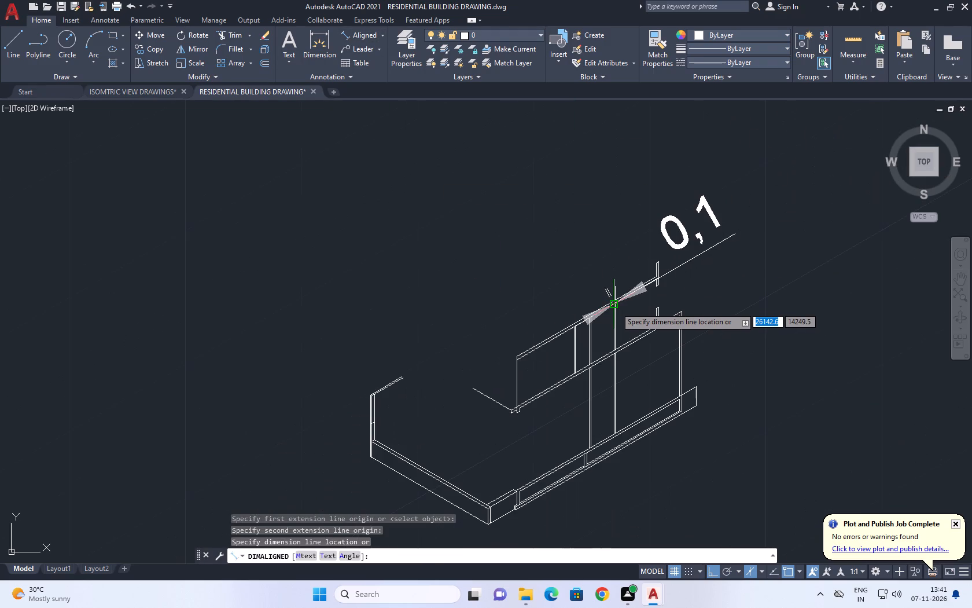
pyautogui.rightClick(616, 307)
pyautogui.click(643, 321)
# Extend the two vertical lines of the post under the top beam up to the beam's upper edge.
pyautogui.scroll(3, 606, 295)
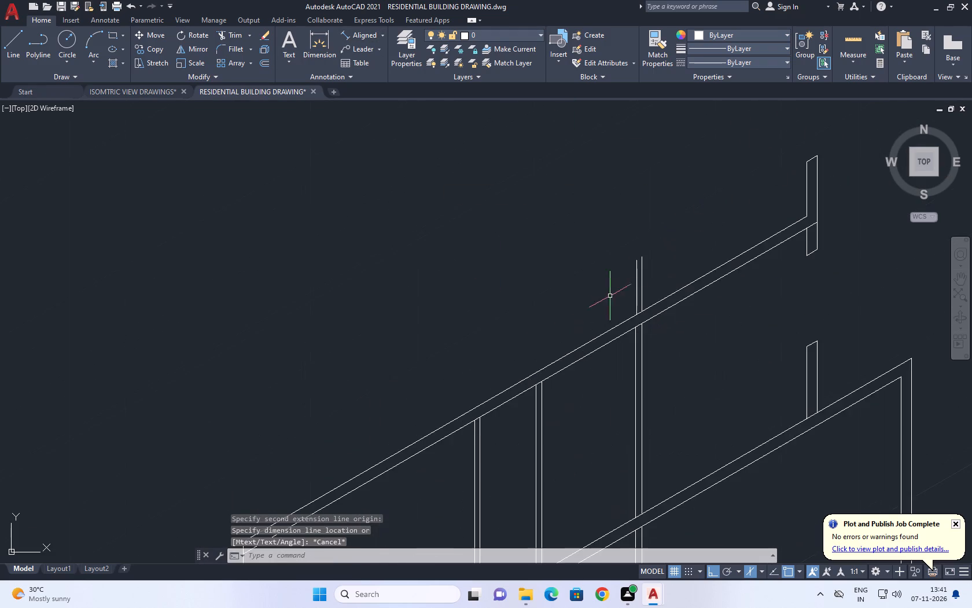
pyautogui.scroll(6, 634, 301)
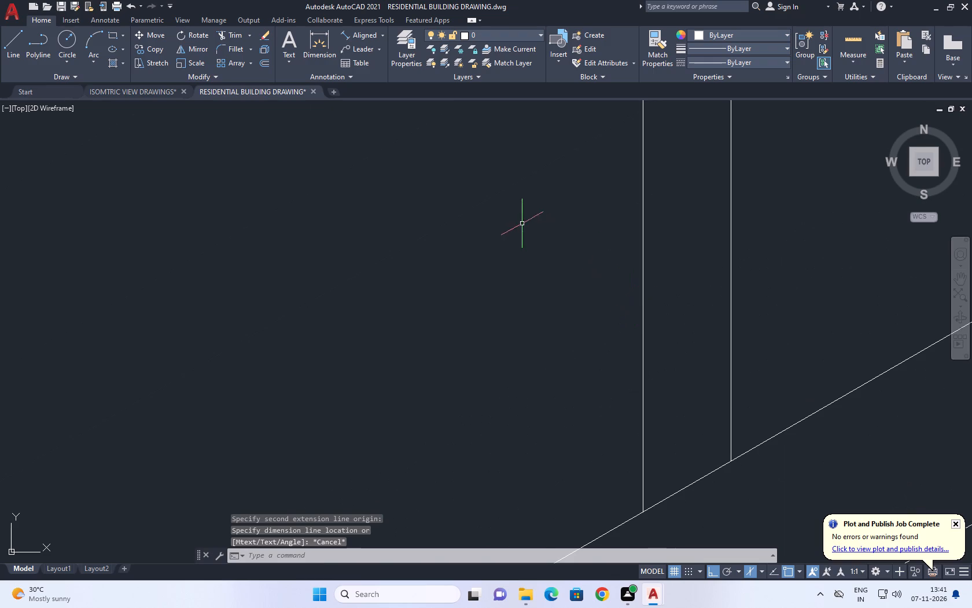
pyautogui.scroll(-2, 520, 224)
pyautogui.scroll(-1, 591, 337)
pyautogui.press('e')
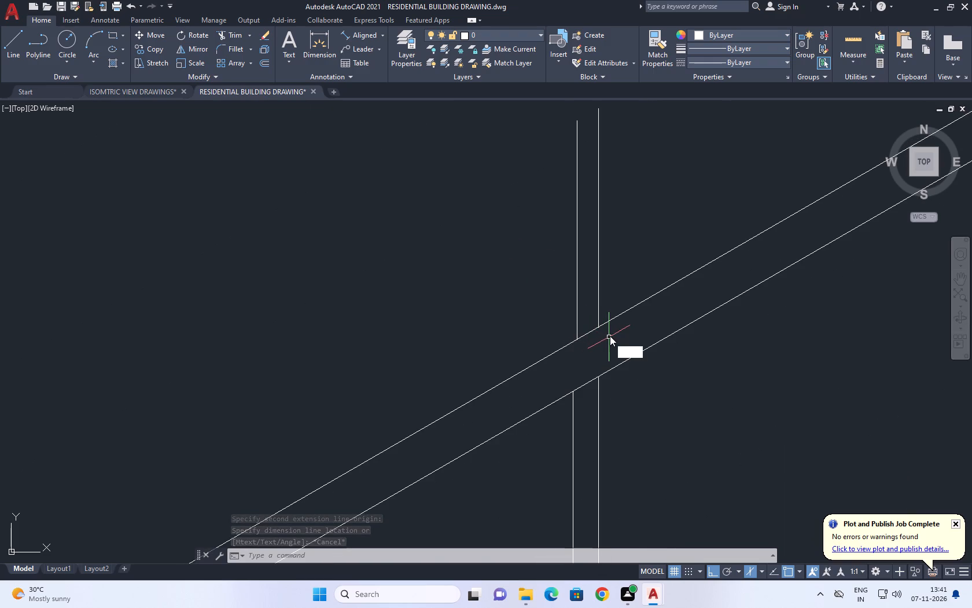
pyautogui.press('x')
pyautogui.press('space')
pyautogui.click(638, 408)
pyautogui.click(551, 439)
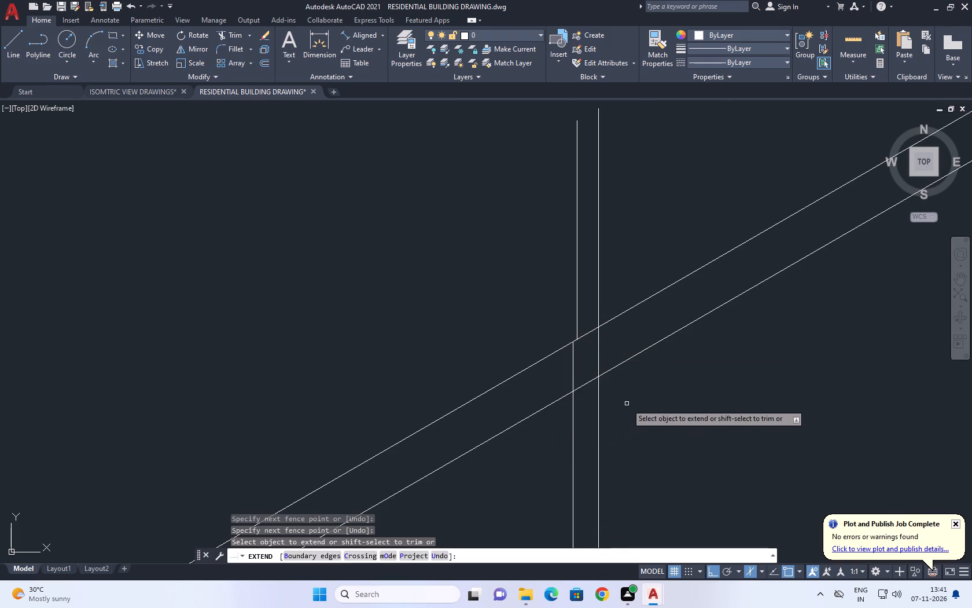
pyautogui.press('Escape')
pyautogui.scroll(3, 596, 353)
pyautogui.scroll(-7, 595, 353)
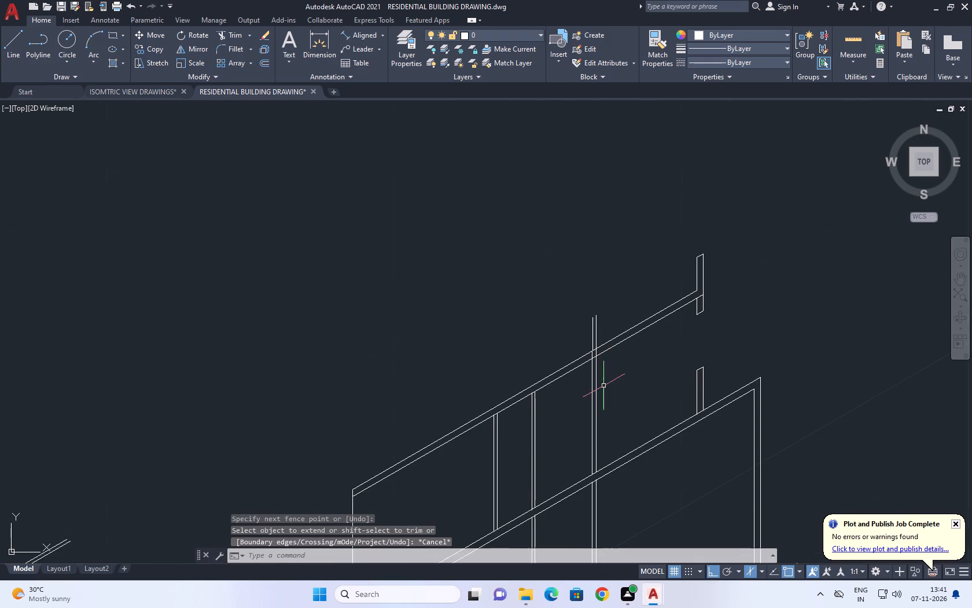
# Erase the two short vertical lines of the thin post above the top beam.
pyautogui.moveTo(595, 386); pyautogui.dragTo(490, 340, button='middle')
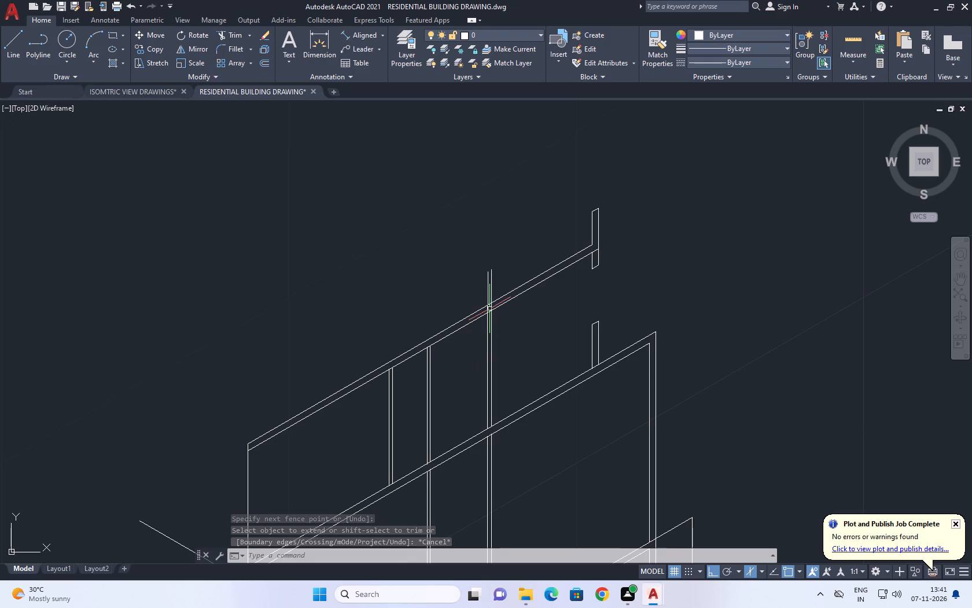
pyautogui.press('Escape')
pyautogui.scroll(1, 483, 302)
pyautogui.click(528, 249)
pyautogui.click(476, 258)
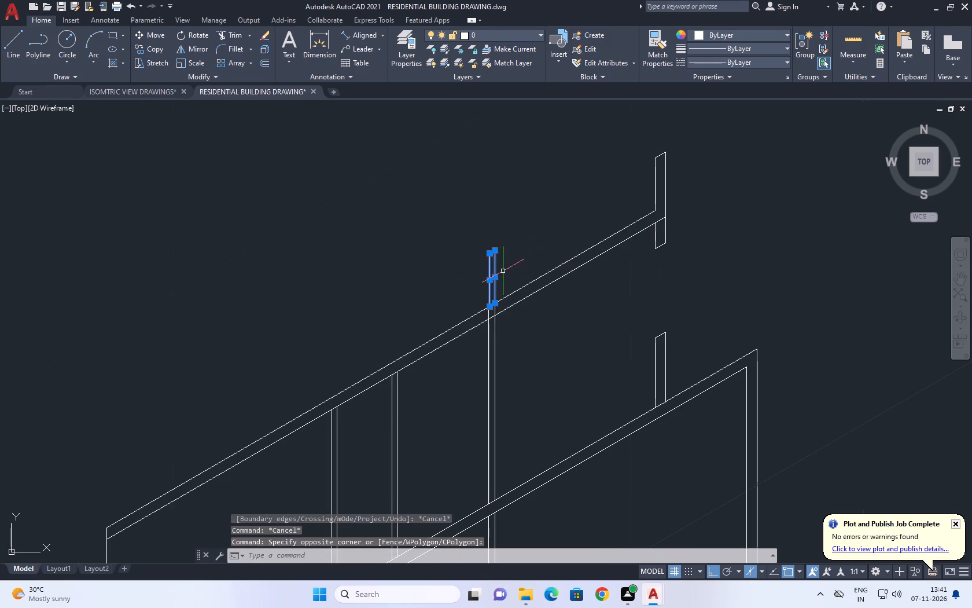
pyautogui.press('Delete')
# Copy the extended post's two vertical lines straight up, placing their lower ends on the top beam's upper edge.
pyautogui.moveTo(503, 375); pyautogui.dragTo(500, 257, button='middle')
pyautogui.click(538, 307)
pyautogui.click(483, 303)
pyautogui.moveTo(512, 273); pyautogui.dragTo(514, 309, button='middle')
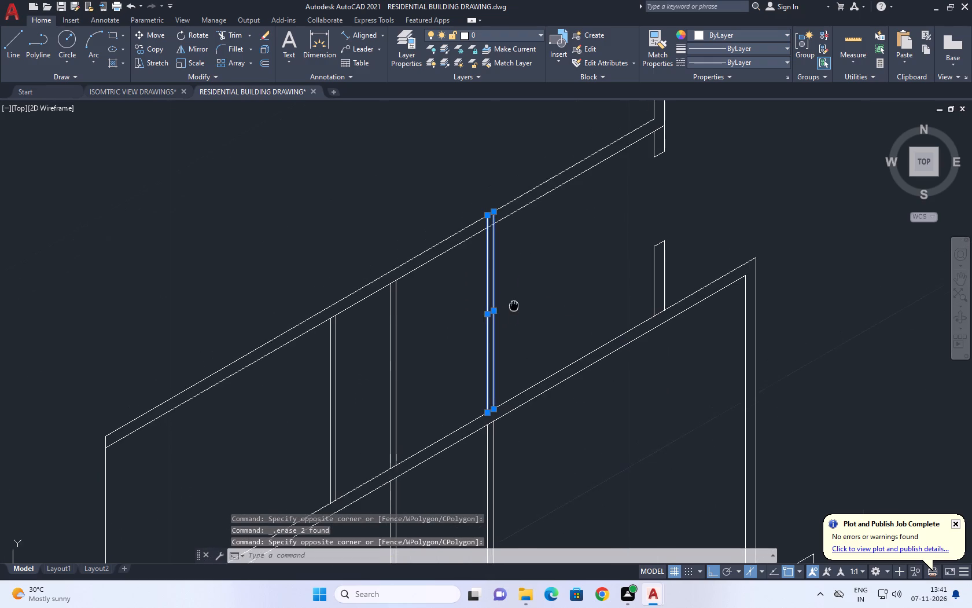
pyautogui.write('CO')
pyautogui.press('space')
pyautogui.click(494, 419)
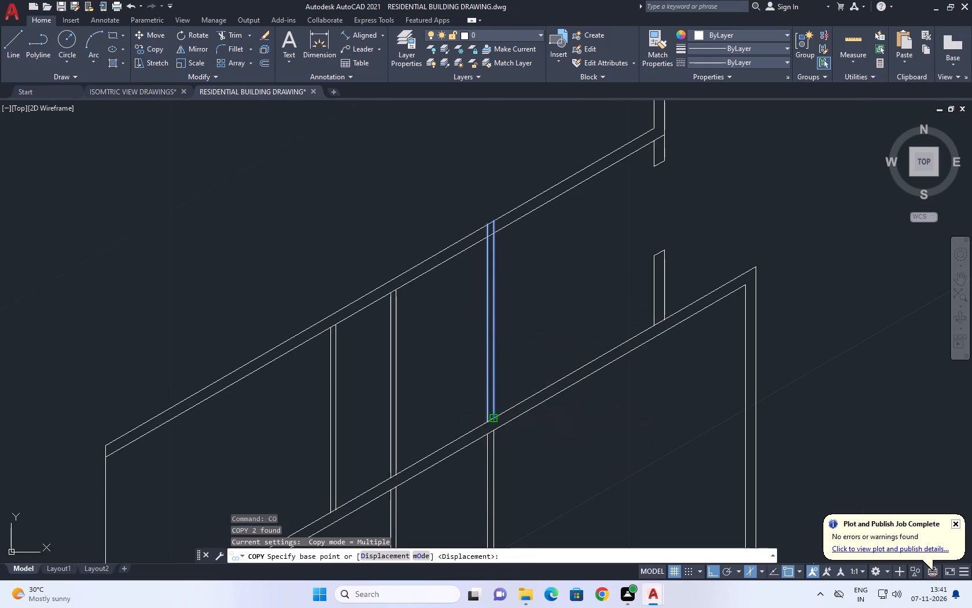
pyautogui.click(492, 225)
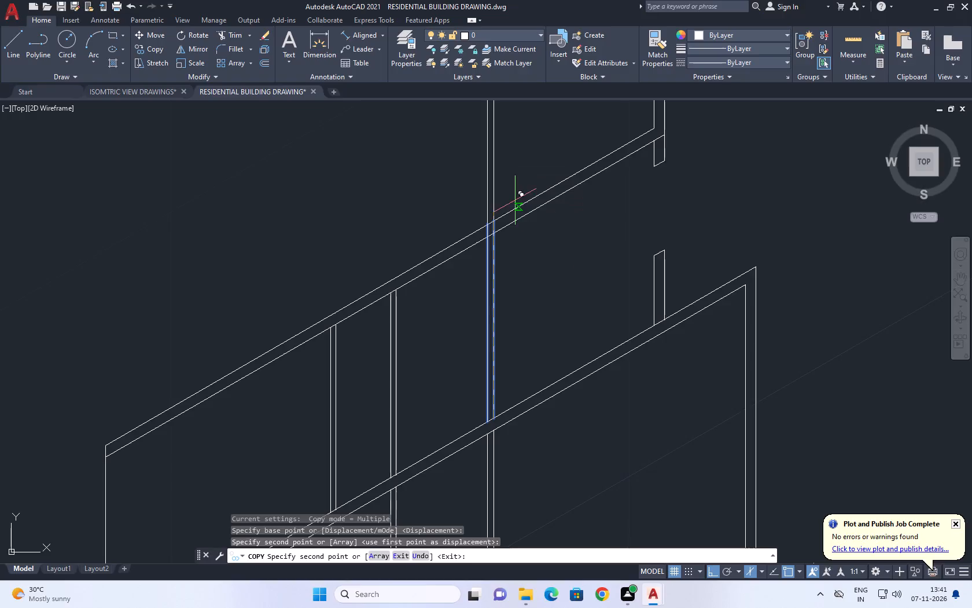
pyautogui.press('Escape')
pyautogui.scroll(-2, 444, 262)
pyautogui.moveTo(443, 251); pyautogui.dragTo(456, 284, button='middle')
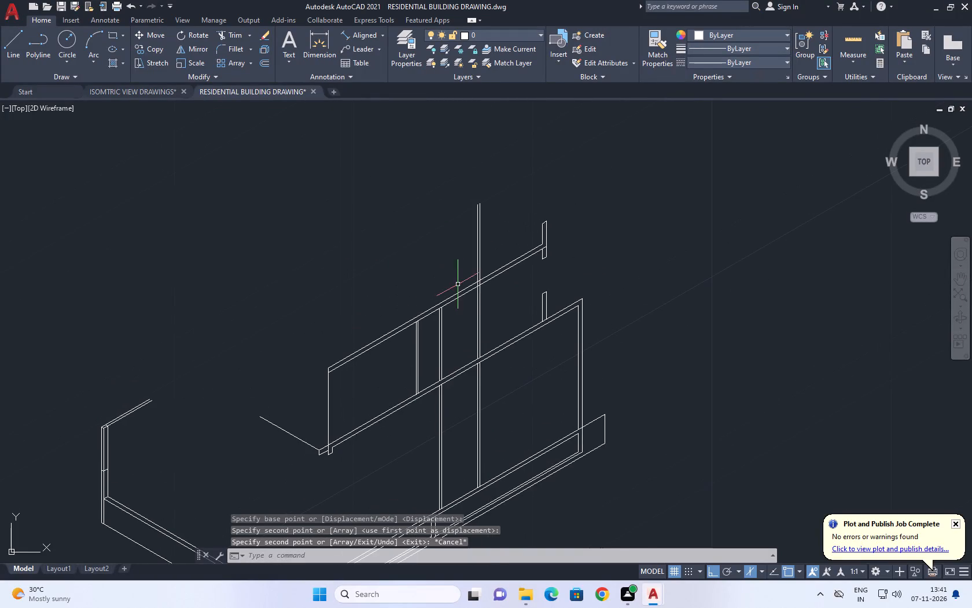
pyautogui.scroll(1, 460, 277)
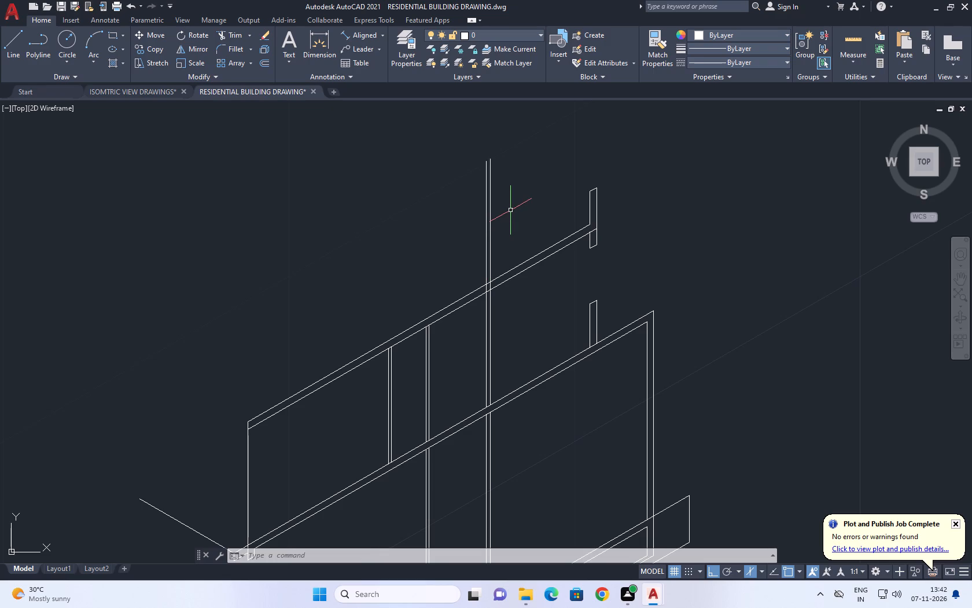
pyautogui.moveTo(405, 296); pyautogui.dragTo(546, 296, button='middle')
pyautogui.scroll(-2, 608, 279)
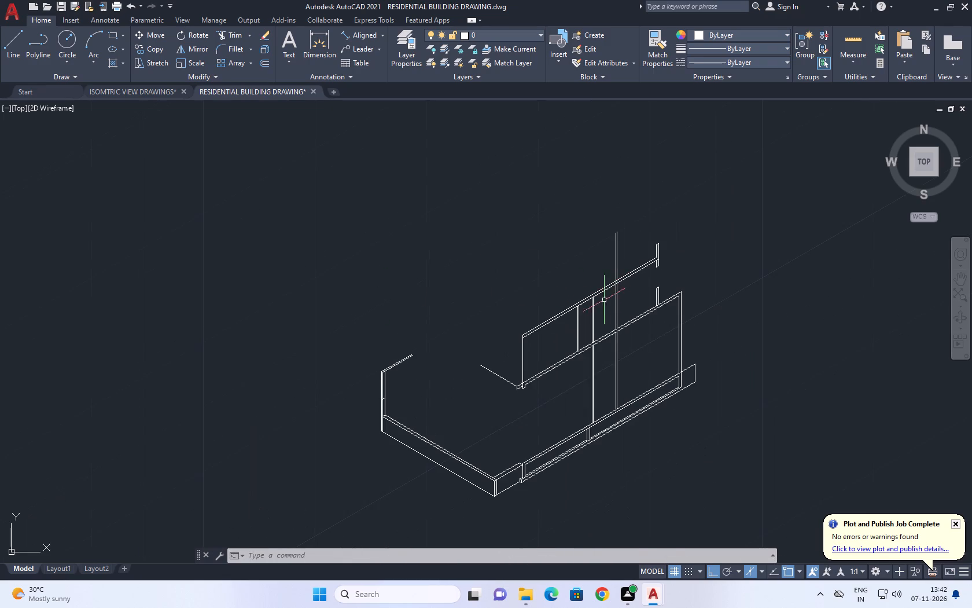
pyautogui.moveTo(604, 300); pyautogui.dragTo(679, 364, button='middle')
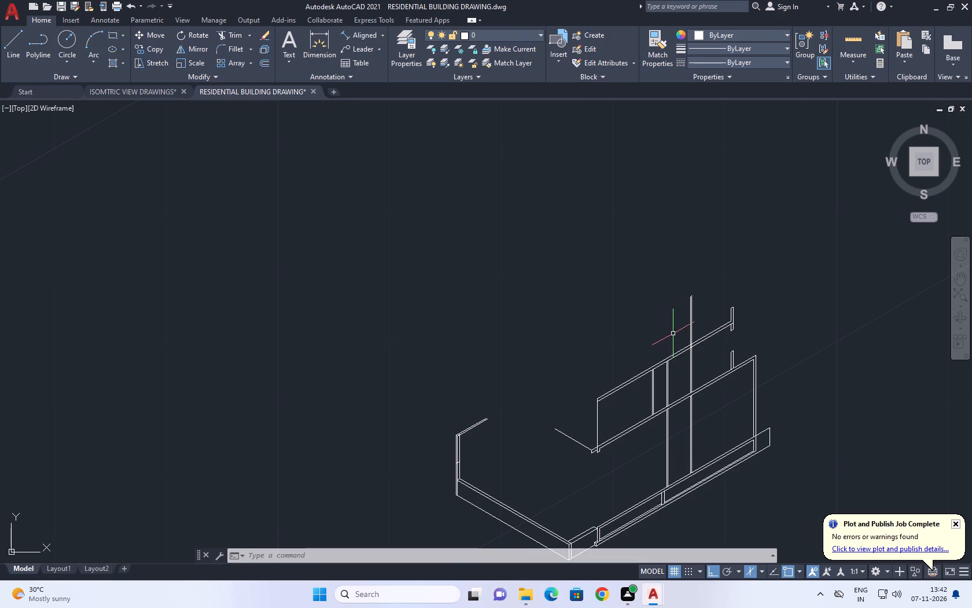
# Copy the down-slope vertical line of the post above the top beam 1.3 units down-slope along the beam.
pyautogui.scroll(5, 693, 337)
pyautogui.click(665, 331)
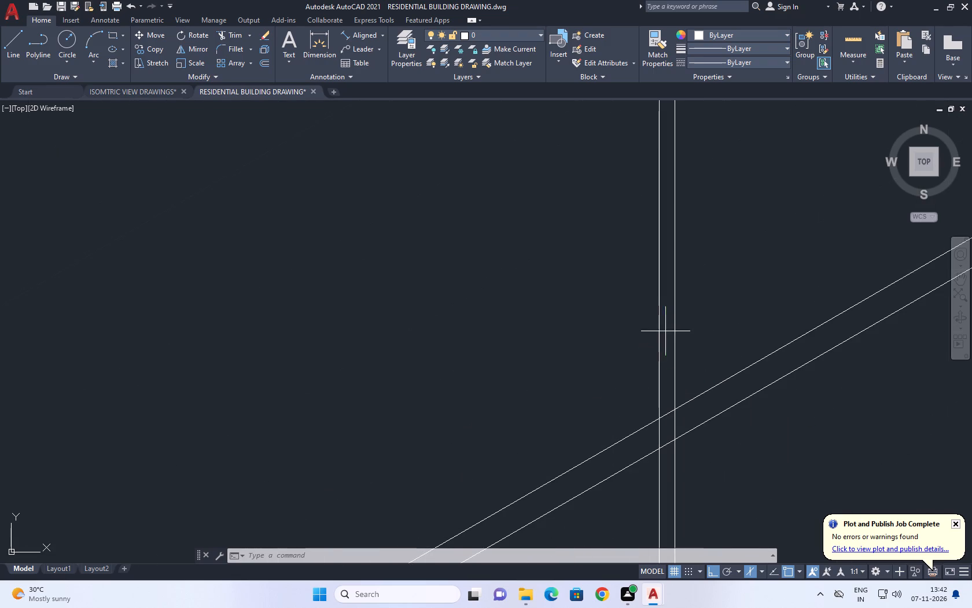
pyautogui.click(626, 340)
pyautogui.press('v')
pyautogui.press('BackSpace')
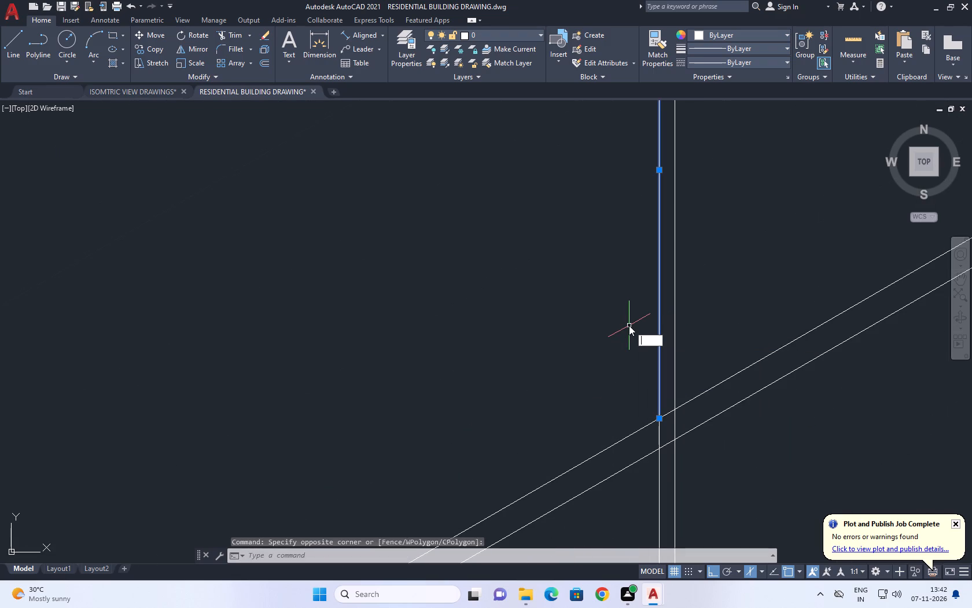
pyautogui.write('CO')
pyautogui.press('space')
pyautogui.click(619, 307)
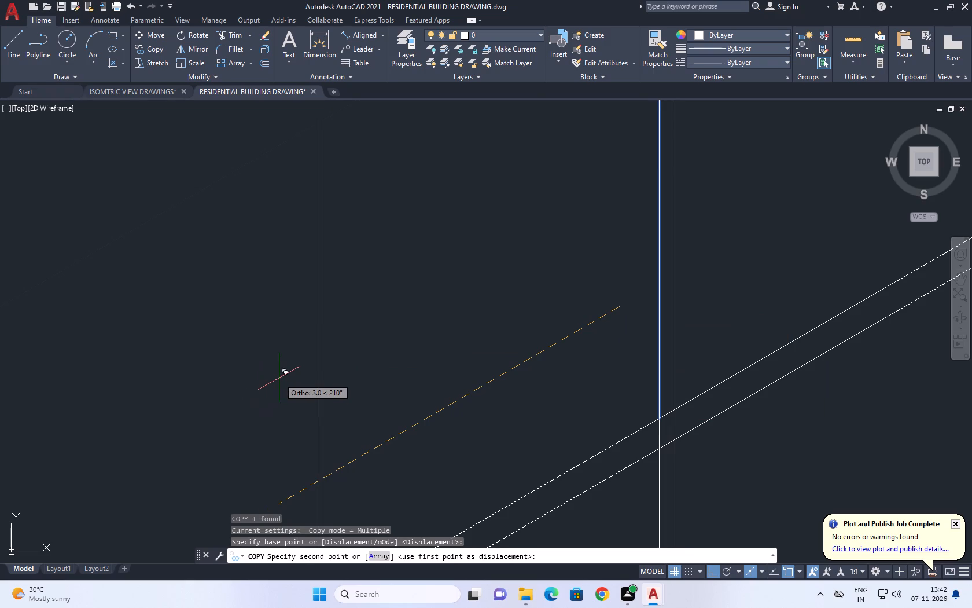
pyautogui.write('1.3')
pyautogui.press('Return')
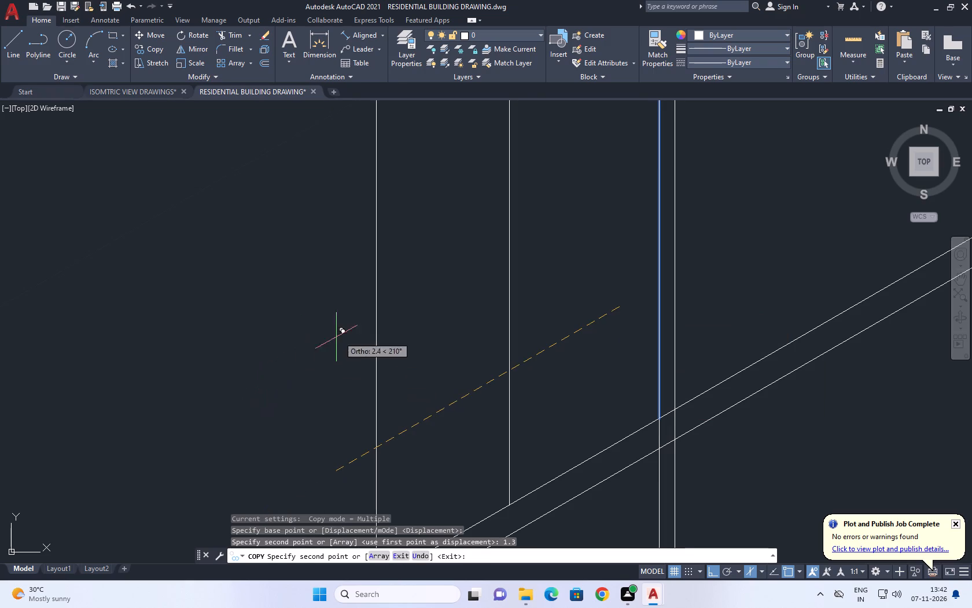
pyautogui.scroll(-3, 388, 398)
pyautogui.rightClick(488, 302)
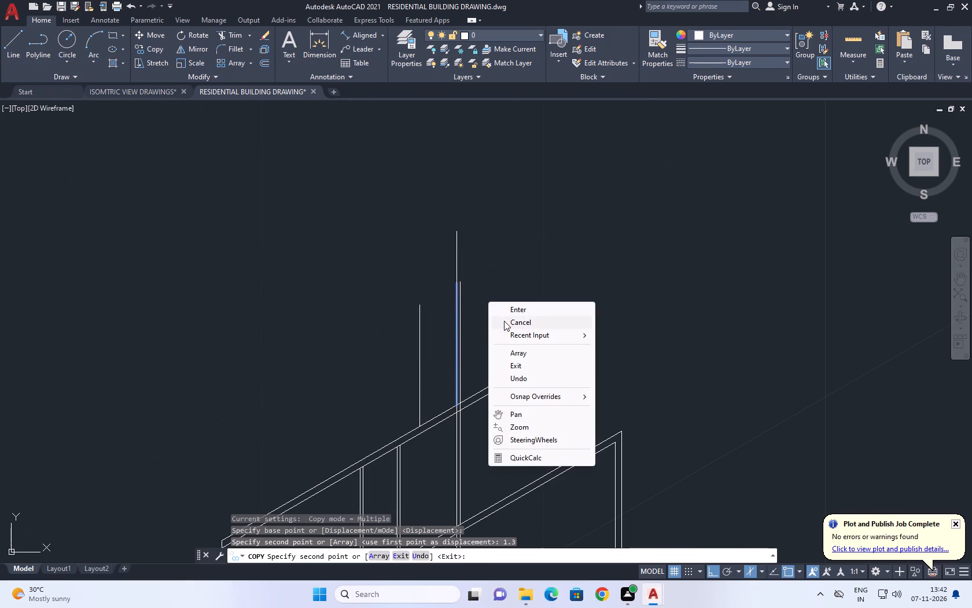
pyautogui.click(504, 321)
# Copy the post's two vertical lines down-slope, placing the up-slope line's lower end on the lower end of the single copied line.
pyautogui.scroll(2, 441, 384)
pyautogui.click(522, 307)
pyautogui.moveTo(463, 310); pyautogui.dragTo(441, 317)
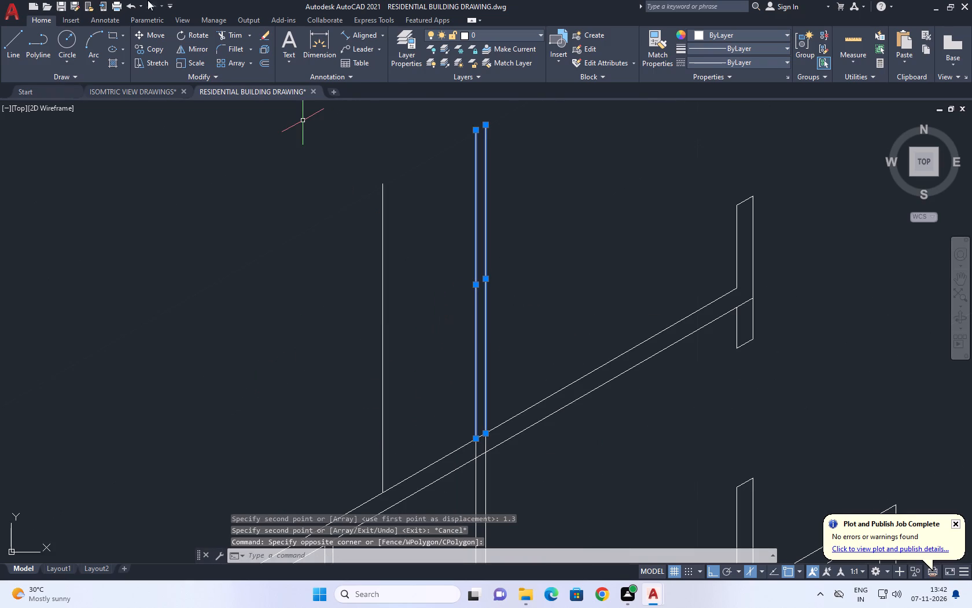
pyautogui.click(149, 48)
pyautogui.scroll(3, 459, 444)
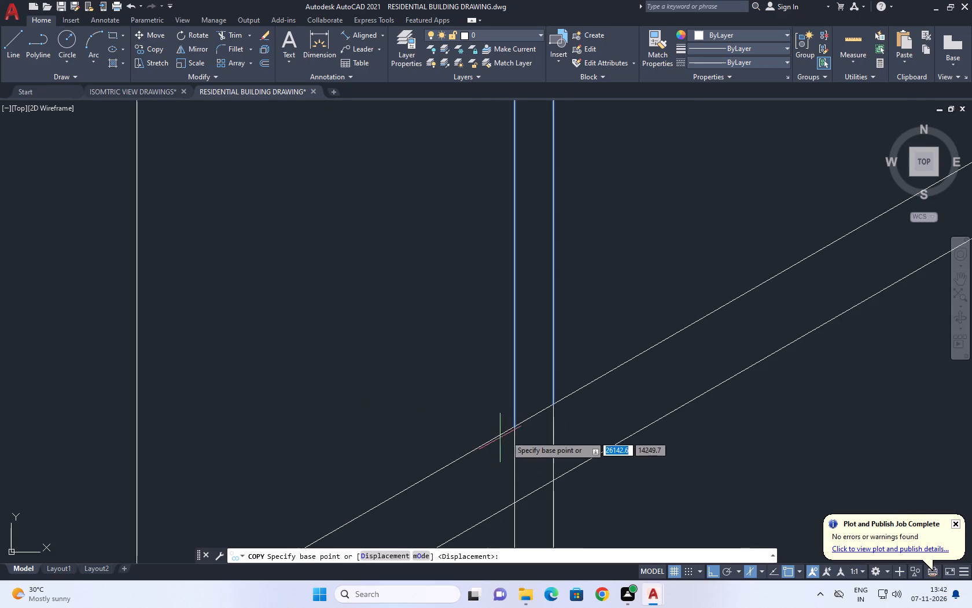
pyautogui.click(556, 404)
pyautogui.scroll(-3, 566, 361)
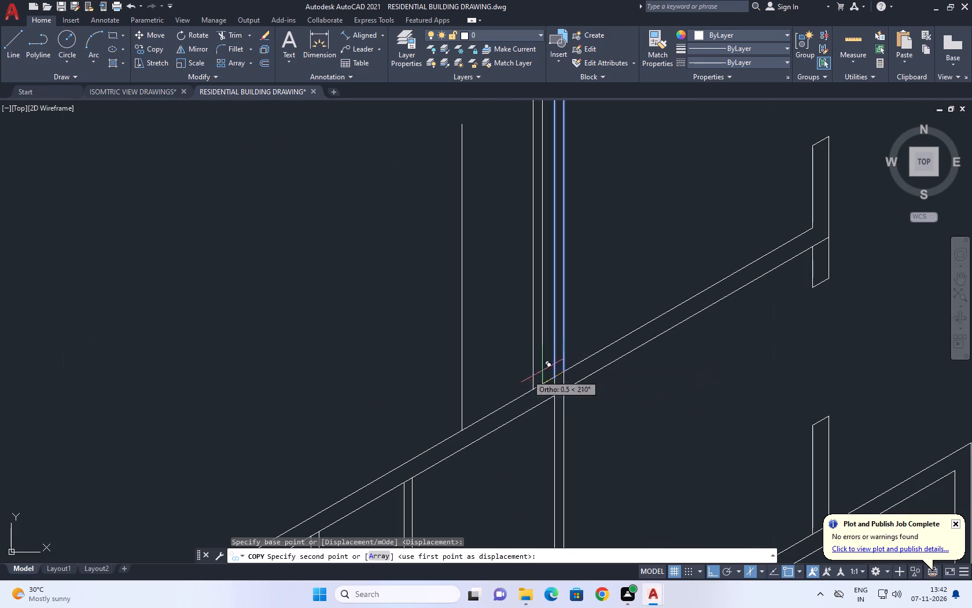
pyautogui.click(462, 427)
pyautogui.rightClick(406, 375)
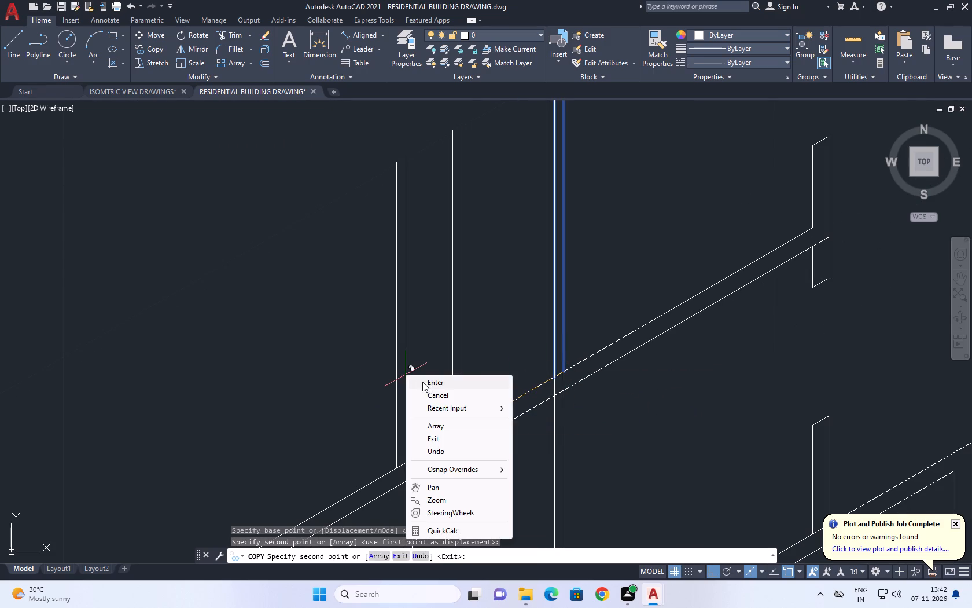
pyautogui.click(436, 393)
# Erase the duplicate vertical line on the up-slope side of the new second post.
pyautogui.click(463, 382)
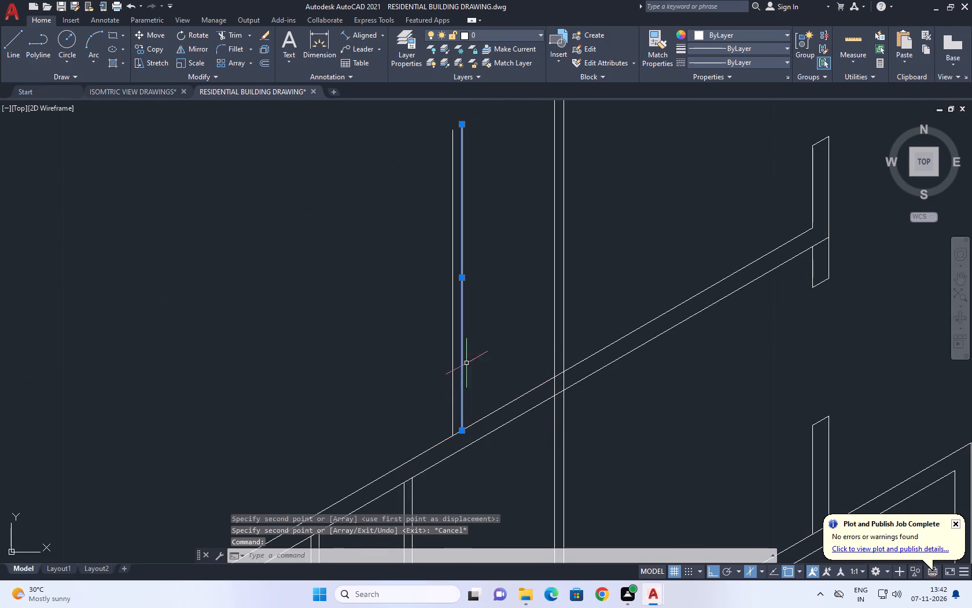
pyautogui.rightClick(478, 345)
pyautogui.click(532, 131)
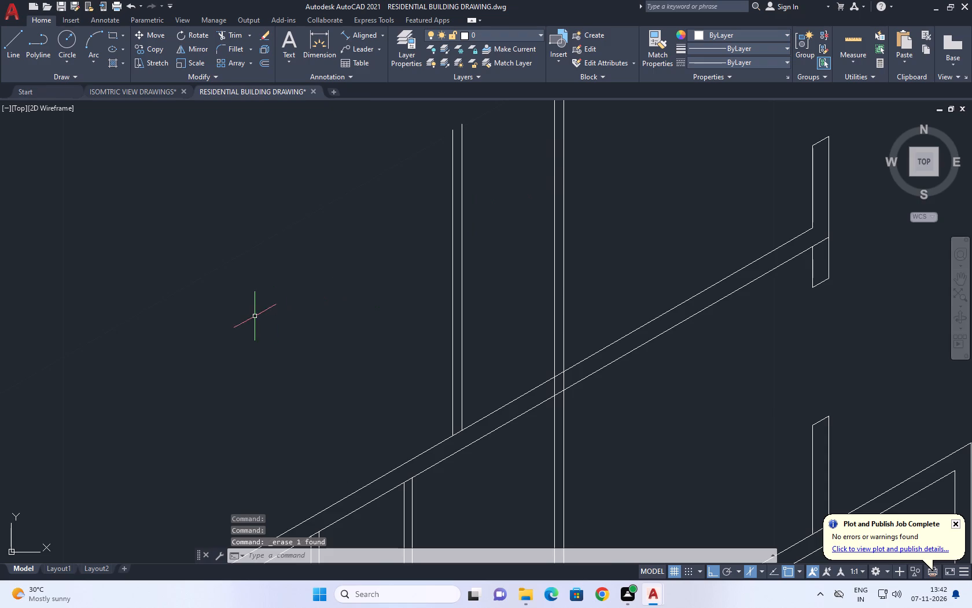
# Copy the second post's down-slope line along the beam, undoing a 5-unit placement and placing it 4 units down-slope instead.
pyautogui.moveTo(253, 316); pyautogui.dragTo(583, 202, button='middle')
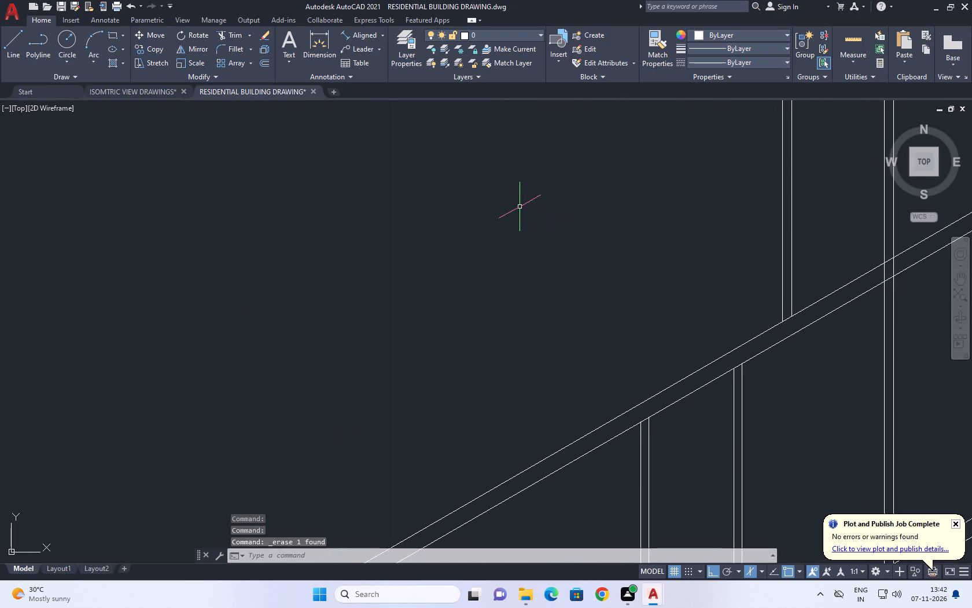
pyautogui.moveTo(501, 218); pyautogui.dragTo(369, 255, button='middle')
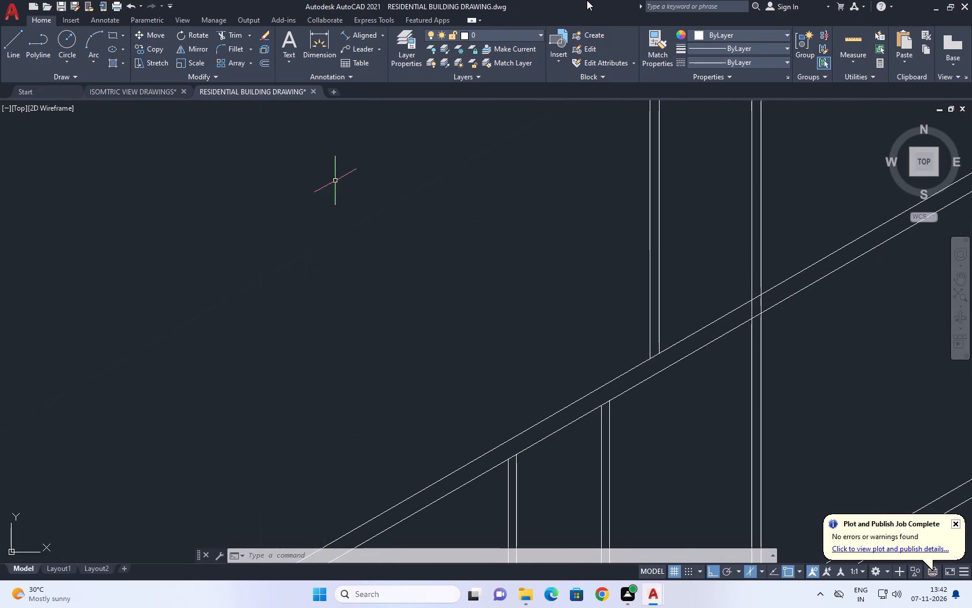
pyautogui.click(651, 307)
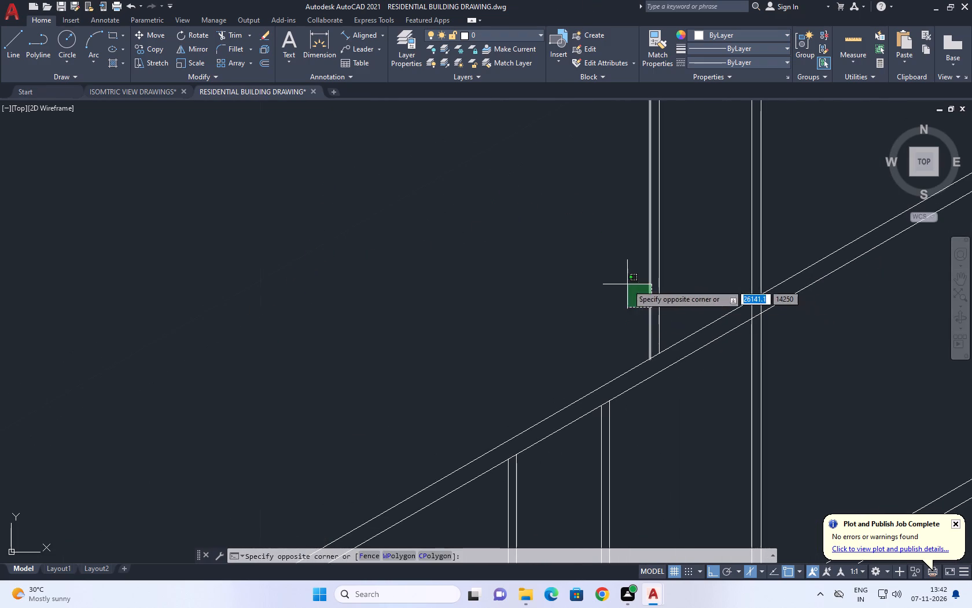
pyautogui.click(627, 284)
pyautogui.click(152, 49)
pyautogui.scroll(-2, 557, 266)
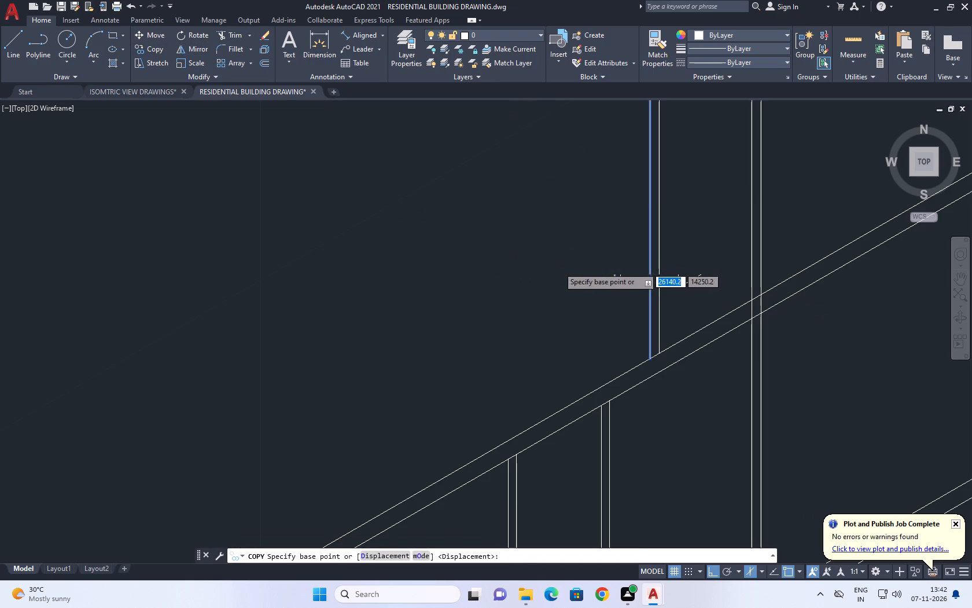
pyautogui.scroll(-1, 560, 268)
pyautogui.click(523, 262)
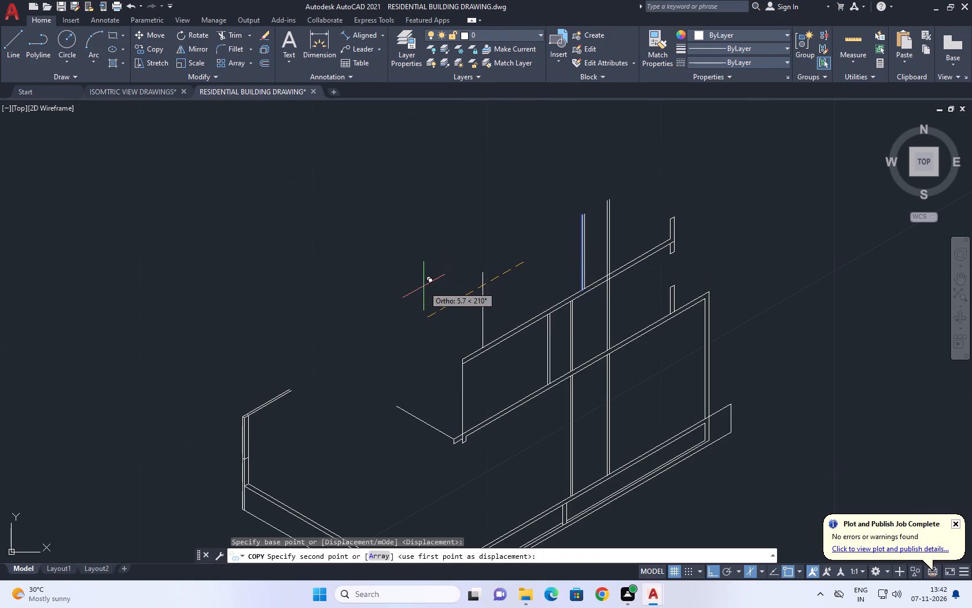
pyautogui.press('5')
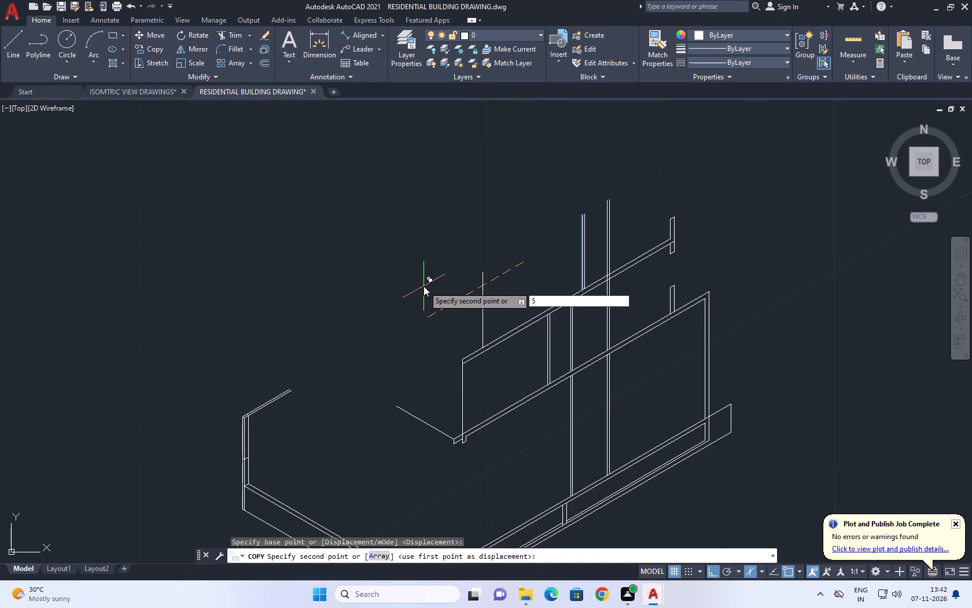
pyautogui.press('Return')
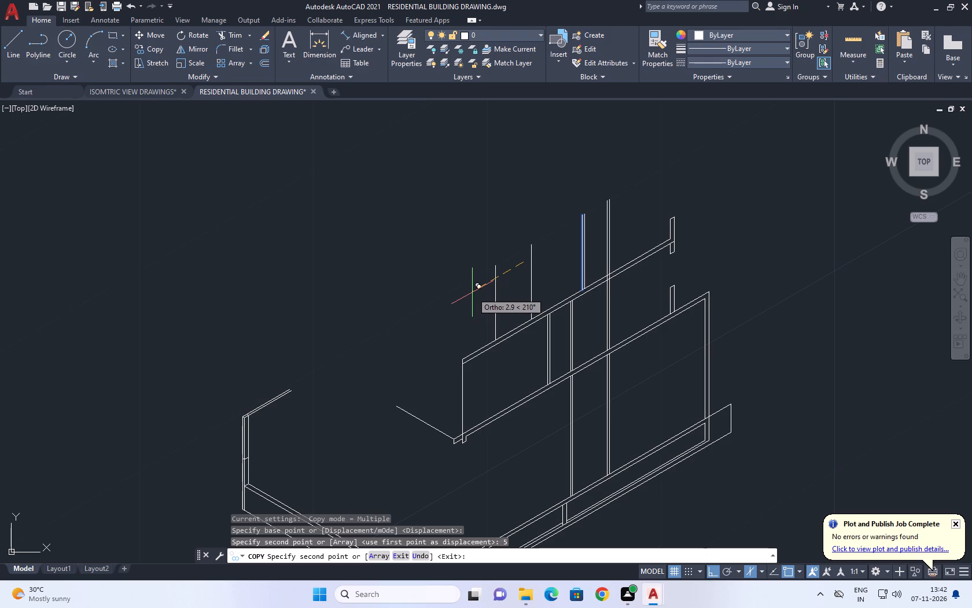
pyautogui.hotkey('ctrl', 'z')
pyautogui.scroll(-2, 422, 313)
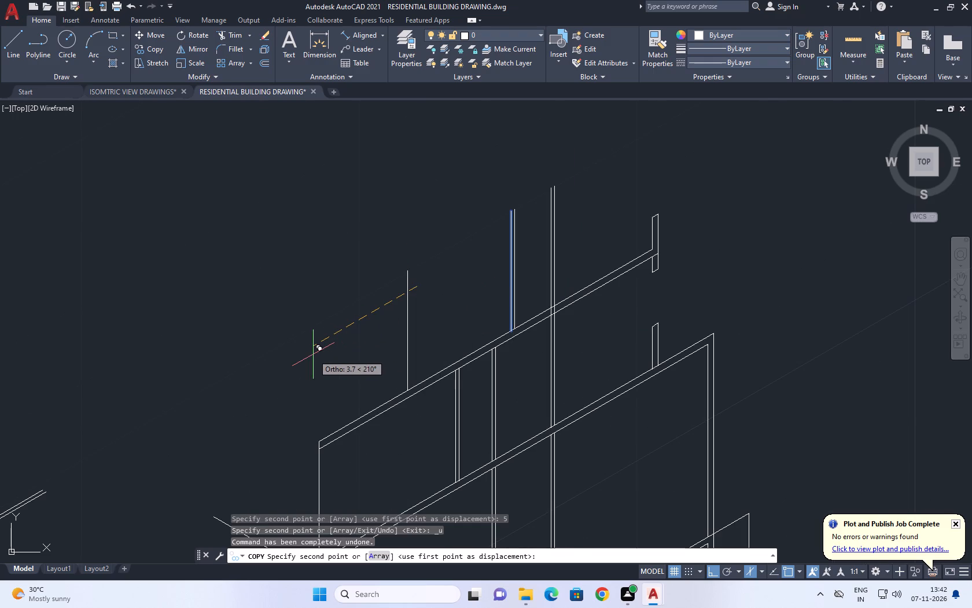
pyautogui.press('4')
pyautogui.press('Return')
pyautogui.press('space')
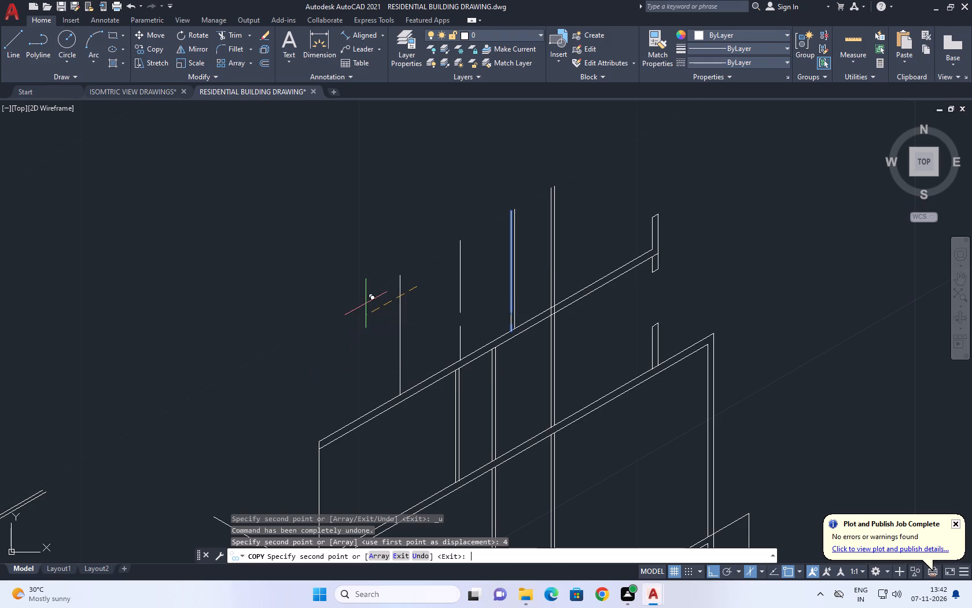
# Copy the new single vertical line 0.226 units down-slope to give the third post its second line.
pyautogui.click(413, 302)
pyautogui.click(351, 328)
pyautogui.press('c')
pyautogui.press('o')
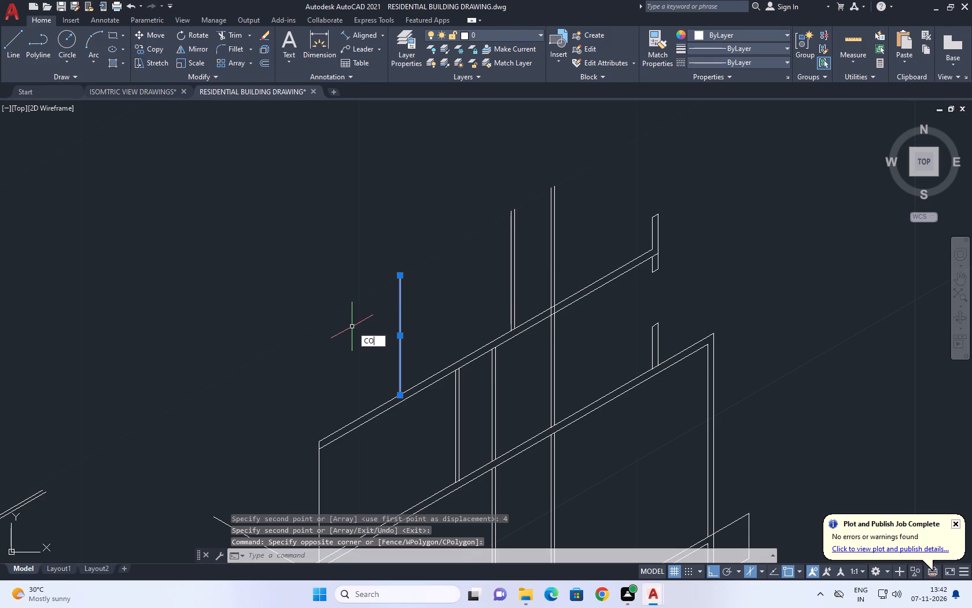
pyautogui.press('space')
pyautogui.click(370, 320)
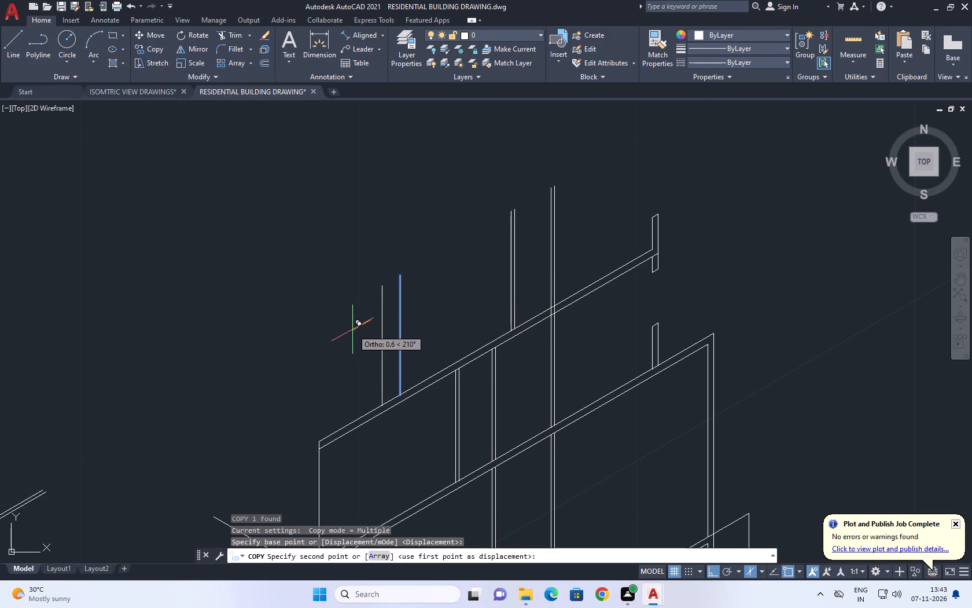
pyautogui.write('0.226')
pyautogui.press('Return')
pyautogui.press('space')
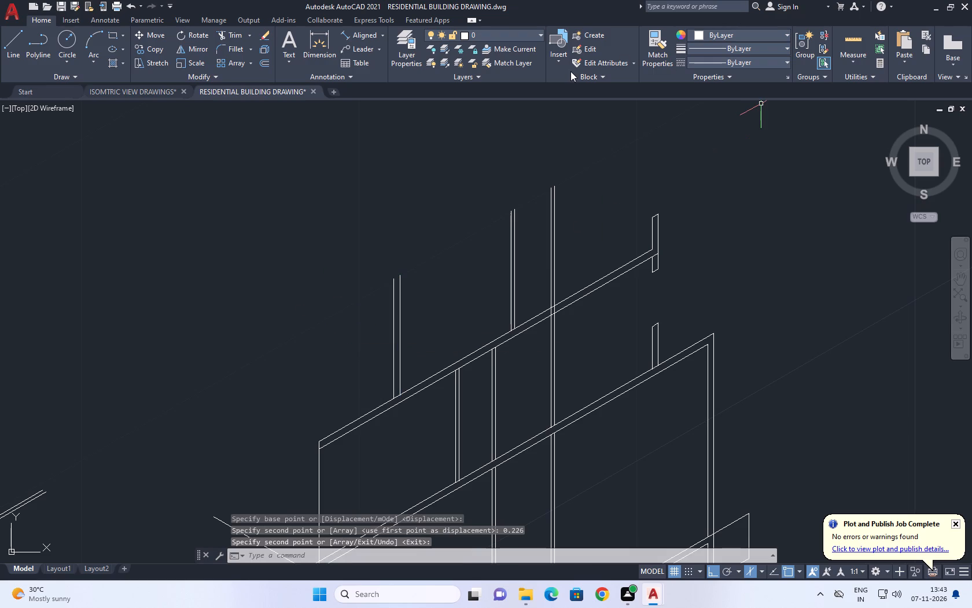
# Trim the first post's two vertical lines between the upper and lower edges of the top beam.
pyautogui.scroll(2, 572, 286)
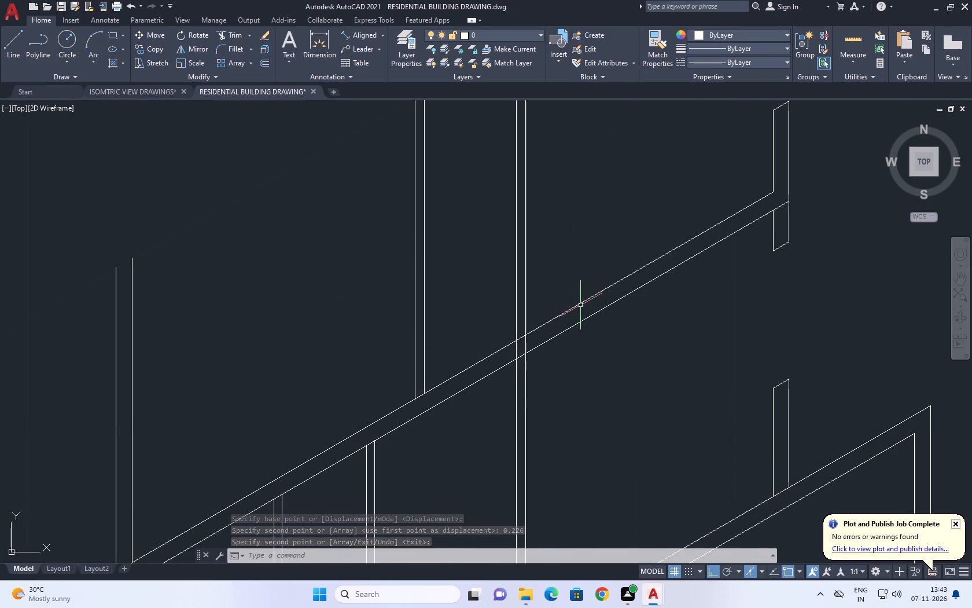
pyautogui.click(239, 35)
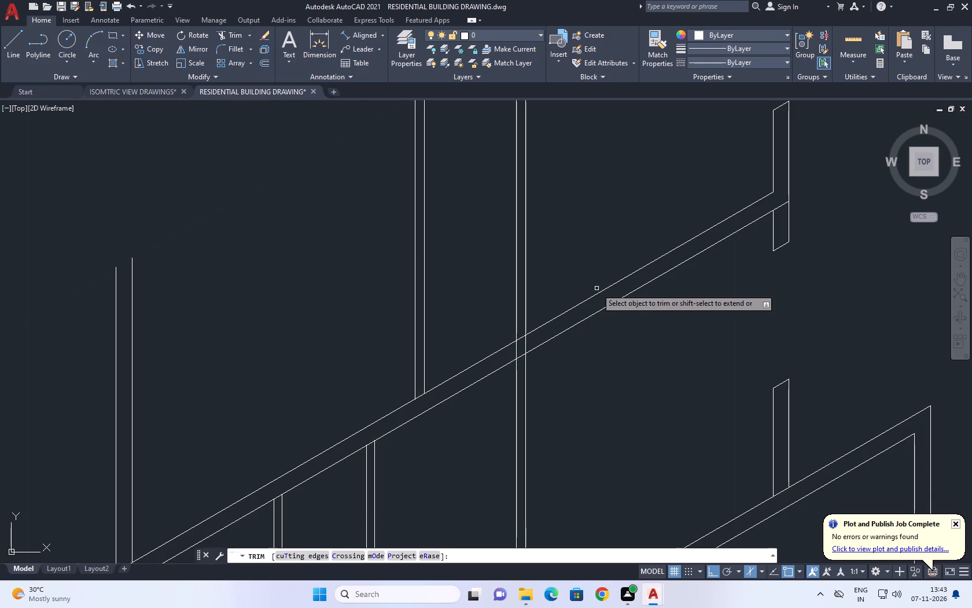
pyautogui.scroll(2, 529, 351)
pyautogui.click(530, 331)
pyautogui.click(486, 351)
pyautogui.scroll(-2, 540, 318)
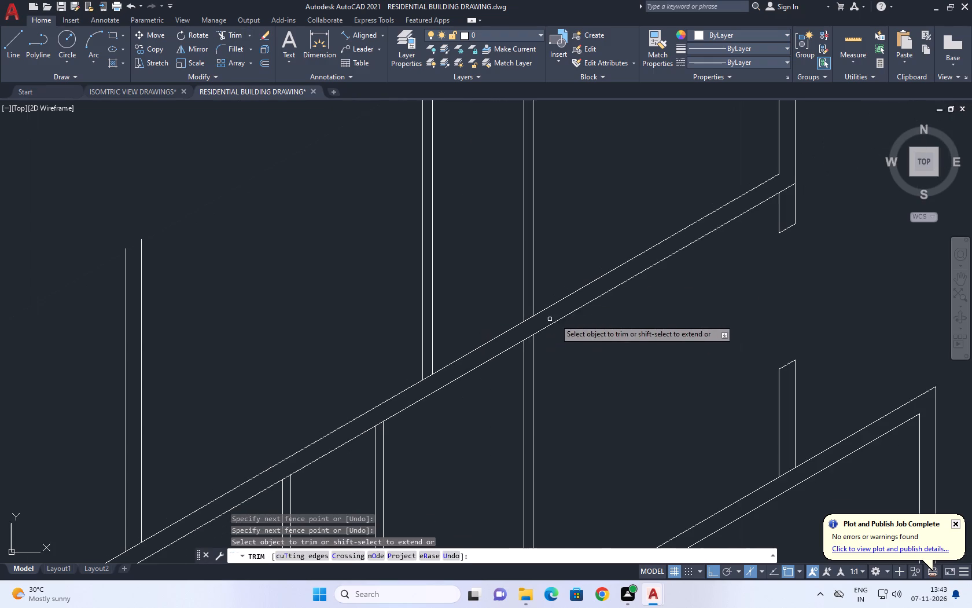
pyautogui.press('space')
# Copy the top beam's upper edge 3.5 units straight up across the upper ends of the three posts.
pyautogui.click(581, 289)
pyautogui.press('c')
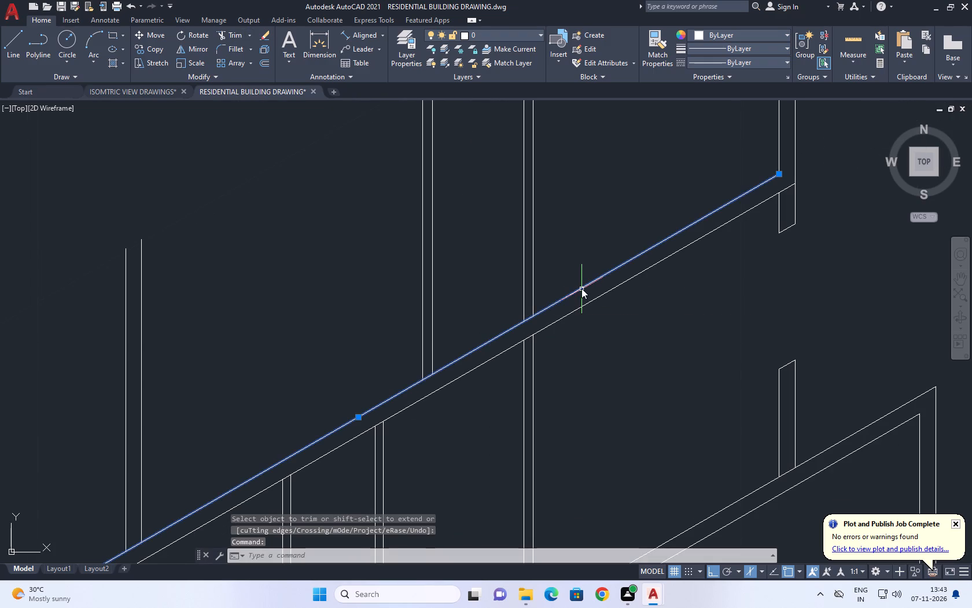
pyautogui.write('O')
pyautogui.press('space')
pyautogui.scroll(-3, 579, 281)
pyautogui.click(579, 280)
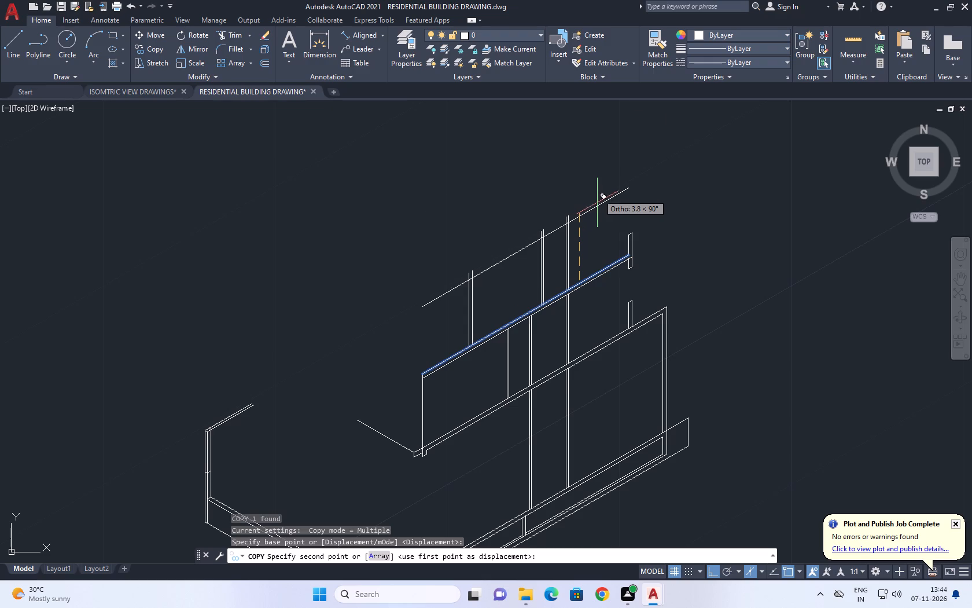
pyautogui.write('3.5')
pyautogui.press('Return')
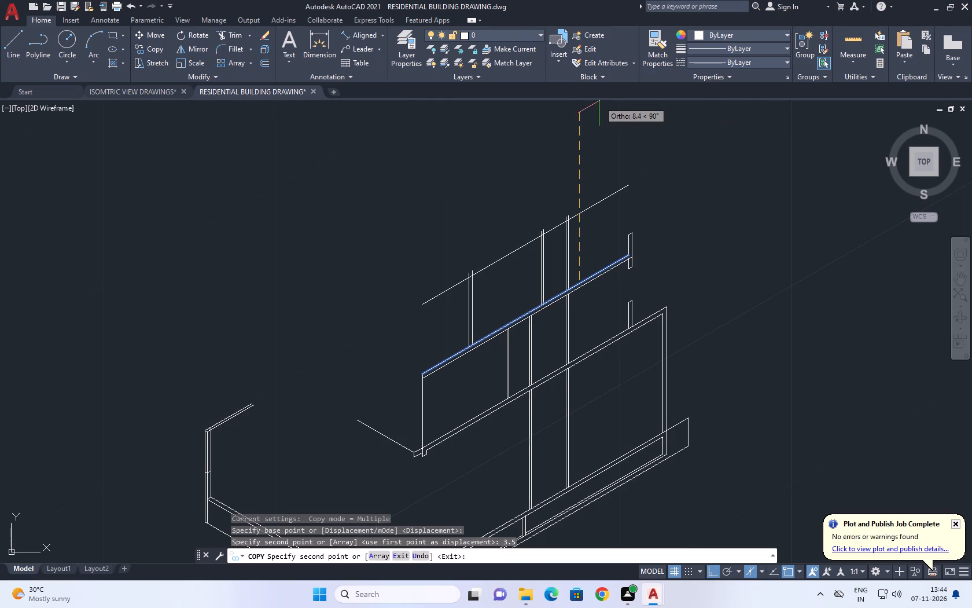
pyautogui.press('Escape')
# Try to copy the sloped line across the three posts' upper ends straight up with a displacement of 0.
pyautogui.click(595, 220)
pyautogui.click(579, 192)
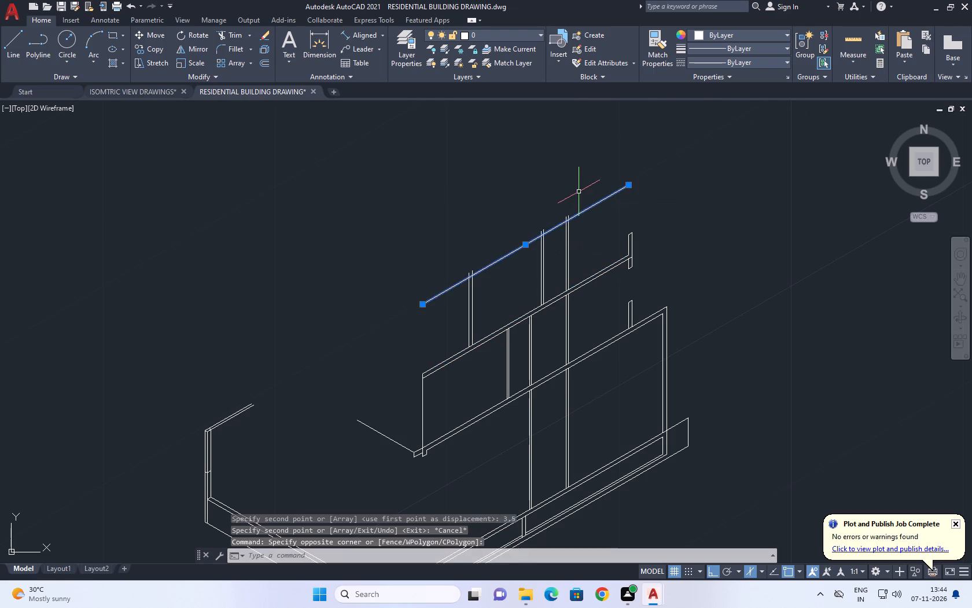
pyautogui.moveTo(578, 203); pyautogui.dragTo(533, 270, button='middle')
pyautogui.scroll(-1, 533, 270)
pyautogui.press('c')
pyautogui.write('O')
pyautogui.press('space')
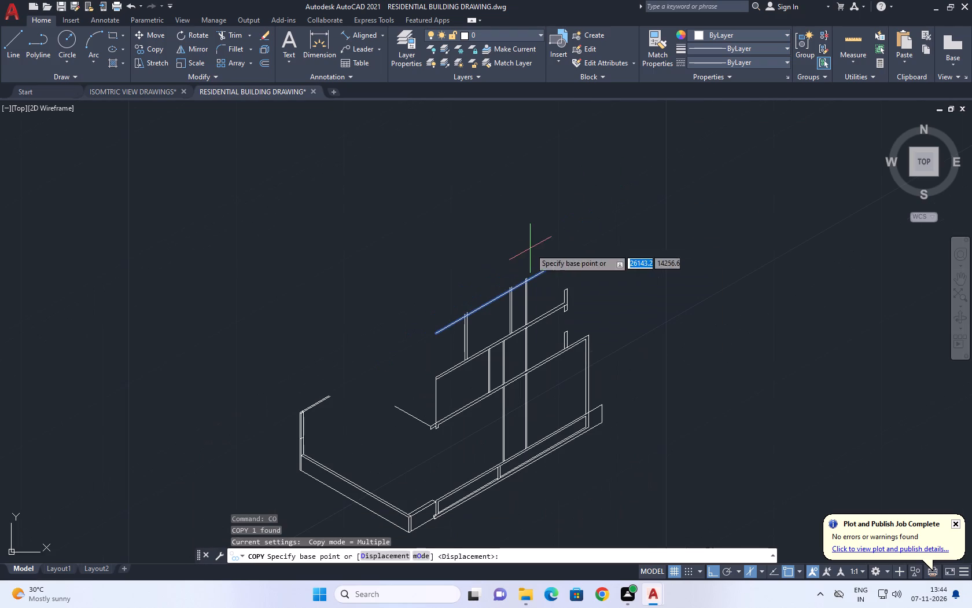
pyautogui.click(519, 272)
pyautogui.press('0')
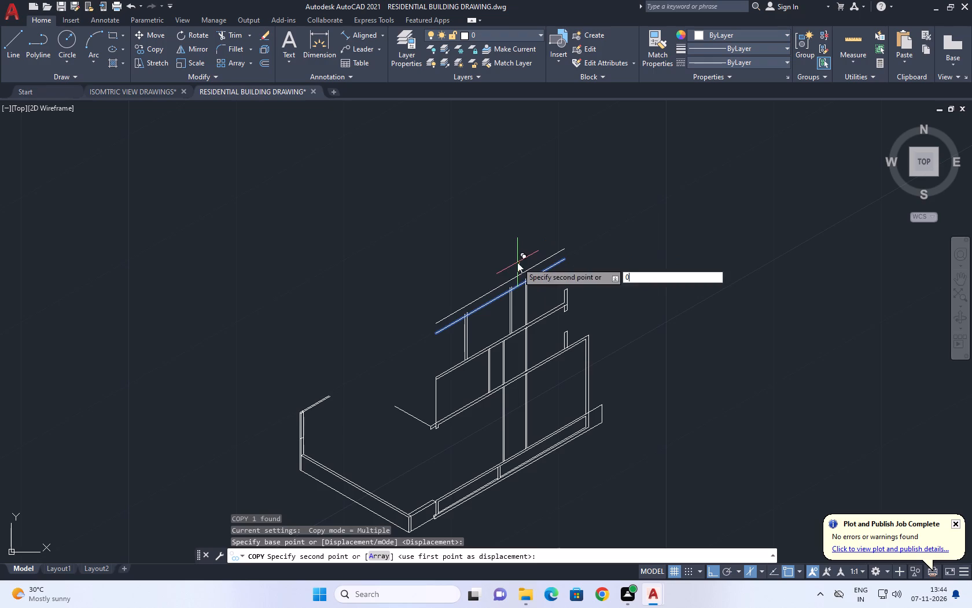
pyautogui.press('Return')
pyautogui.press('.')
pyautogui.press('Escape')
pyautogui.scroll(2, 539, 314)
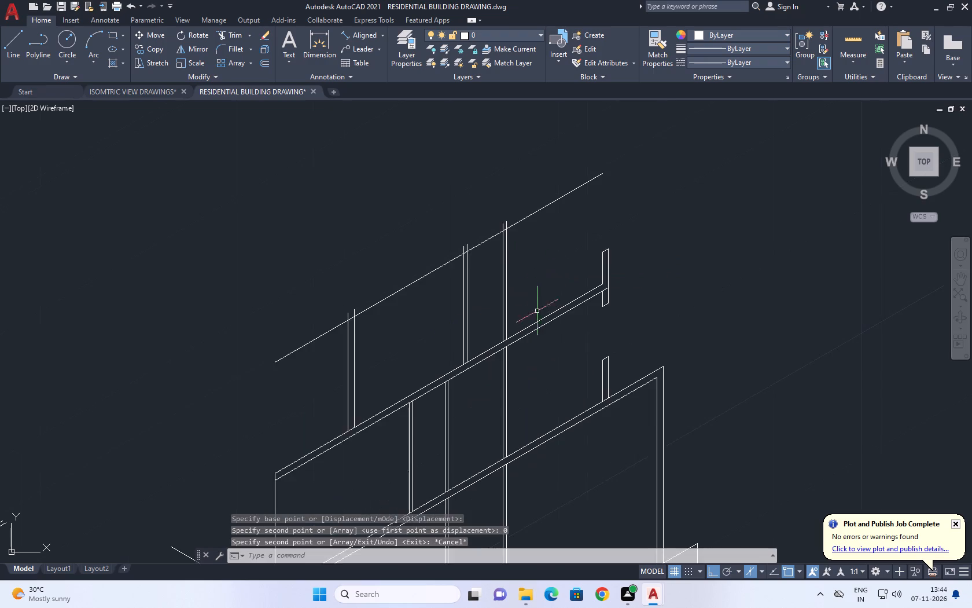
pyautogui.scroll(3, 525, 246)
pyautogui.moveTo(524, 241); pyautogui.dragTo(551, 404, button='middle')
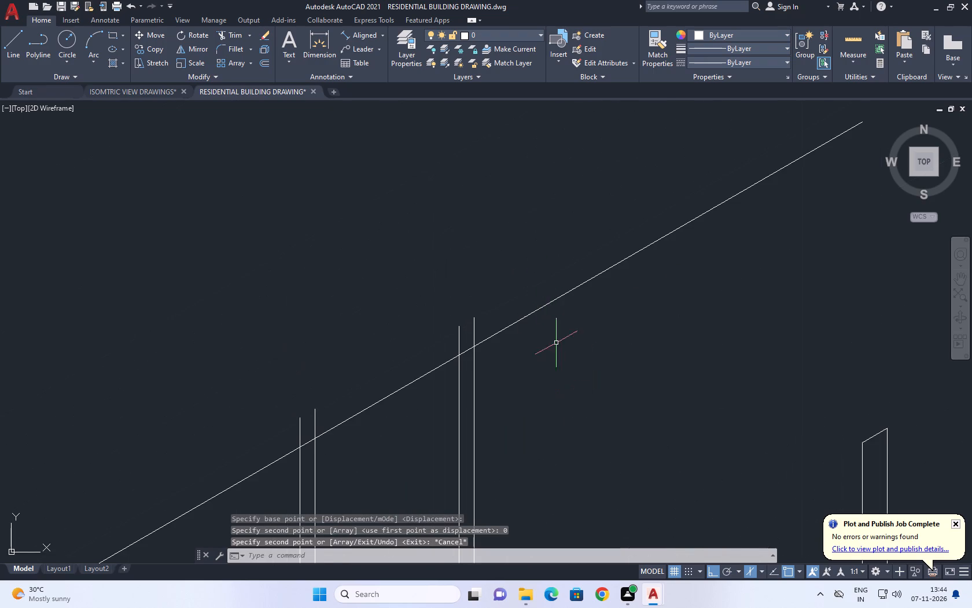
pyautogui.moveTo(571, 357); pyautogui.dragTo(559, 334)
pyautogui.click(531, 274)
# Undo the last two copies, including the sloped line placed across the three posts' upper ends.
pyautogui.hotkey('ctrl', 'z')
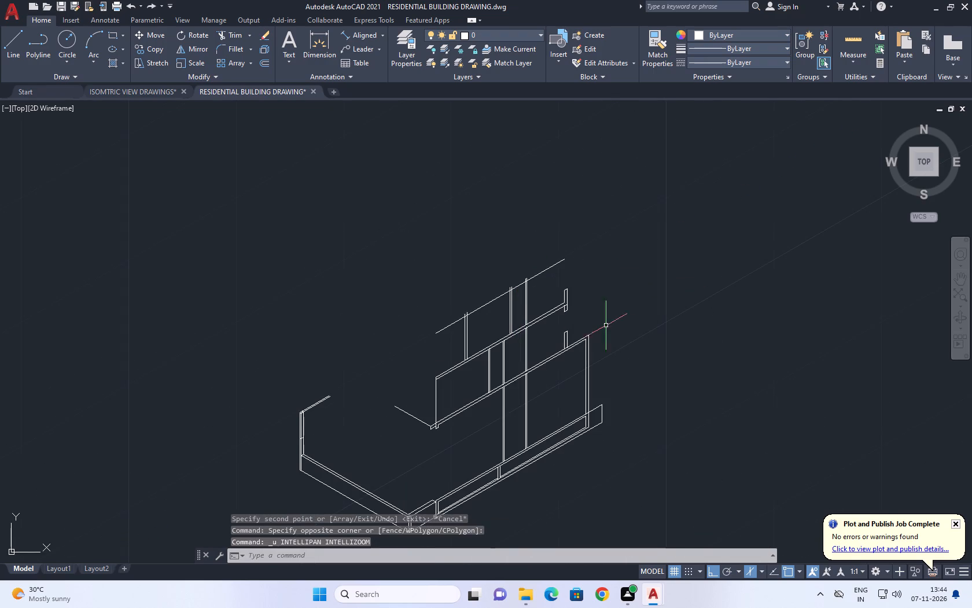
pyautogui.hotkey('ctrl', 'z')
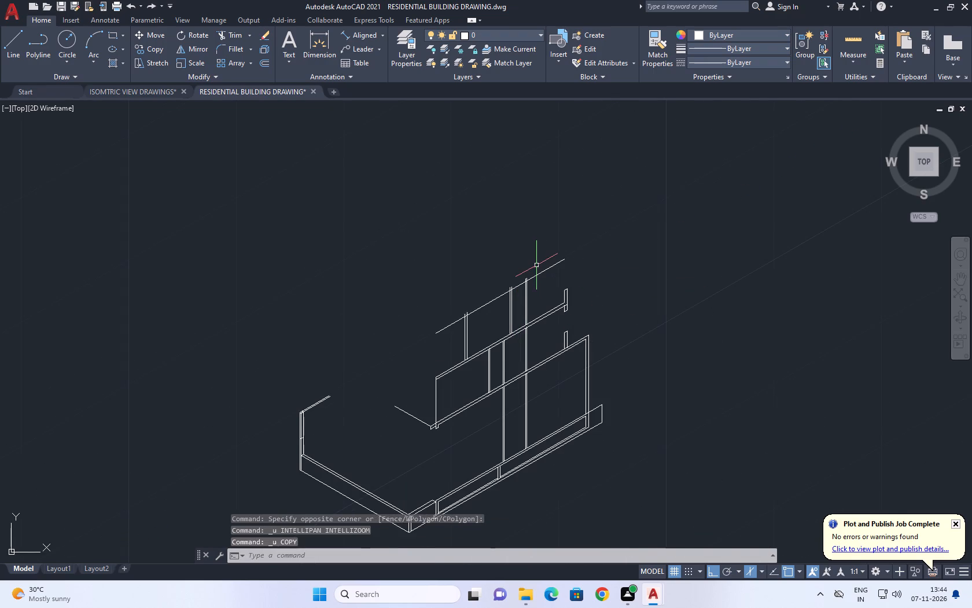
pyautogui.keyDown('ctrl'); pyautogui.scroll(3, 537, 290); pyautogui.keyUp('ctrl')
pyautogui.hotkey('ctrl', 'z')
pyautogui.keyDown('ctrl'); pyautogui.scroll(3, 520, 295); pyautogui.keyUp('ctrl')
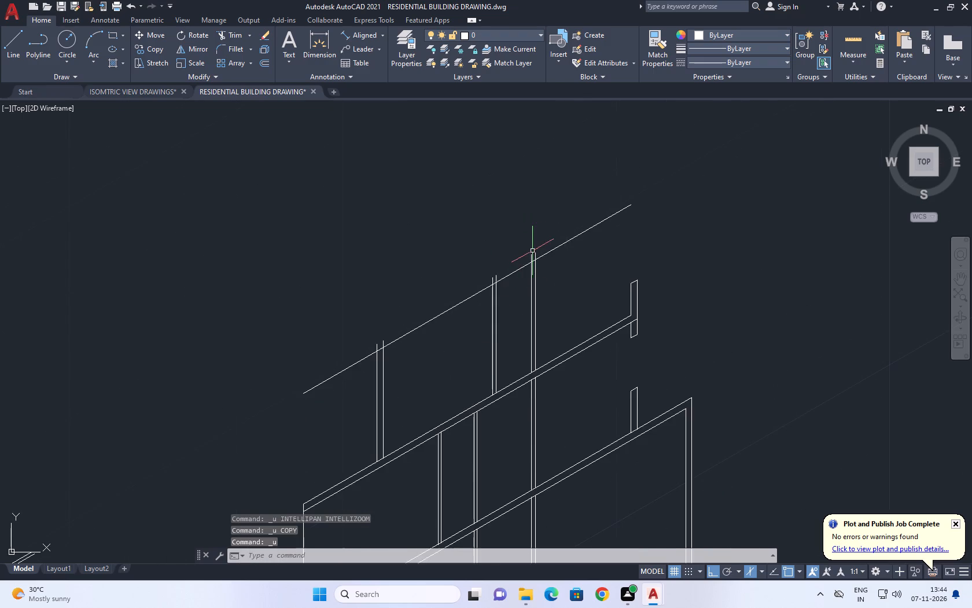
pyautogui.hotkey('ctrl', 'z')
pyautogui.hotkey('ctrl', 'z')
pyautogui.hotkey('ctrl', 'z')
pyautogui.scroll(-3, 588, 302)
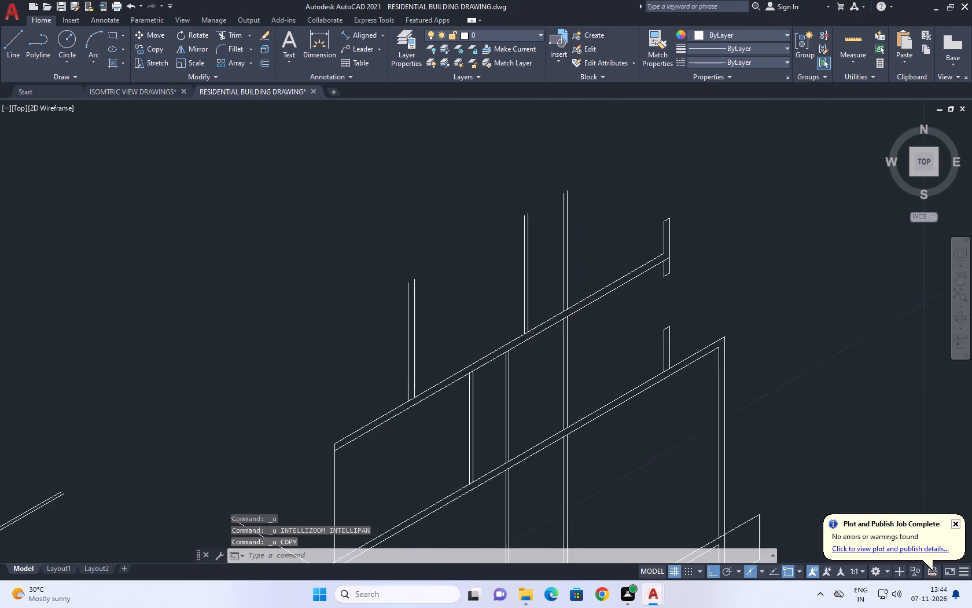
# Copy the top beam's upper edge 3.5 units straight up across the three posts.
pyautogui.scroll(3, 591, 296)
pyautogui.click(594, 305)
pyautogui.click(588, 237)
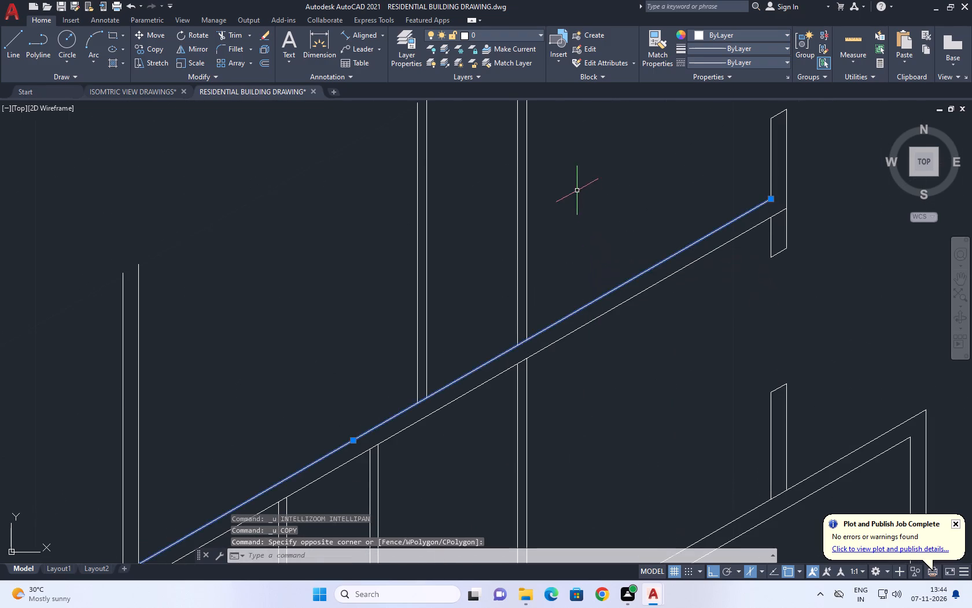
pyautogui.moveTo(577, 191); pyautogui.dragTo(575, 319, button='middle')
pyautogui.scroll(-1, 575, 325)
pyautogui.press('c')
pyautogui.write('O')
pyautogui.press('space')
pyautogui.click(579, 328)
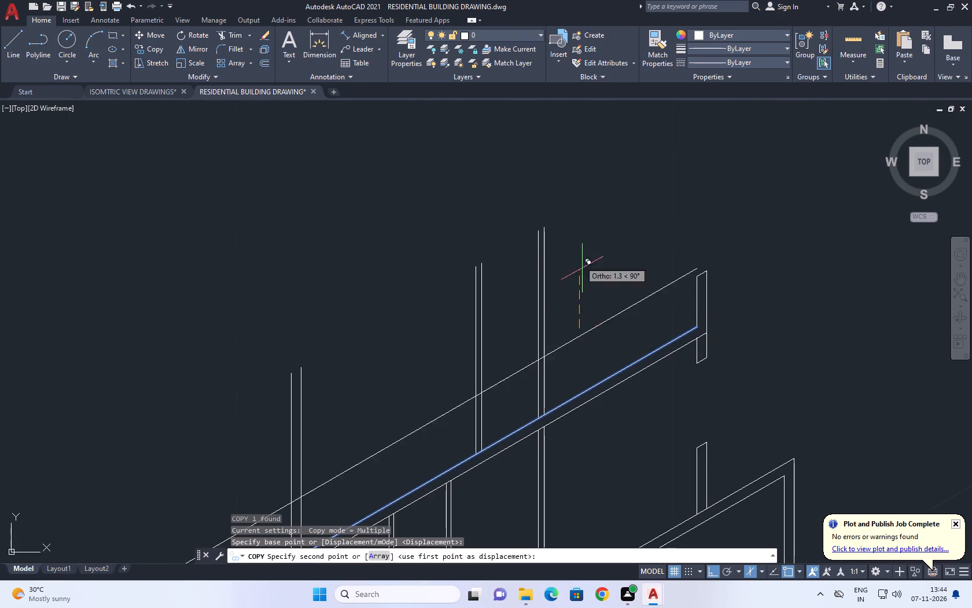
pyautogui.press('0')
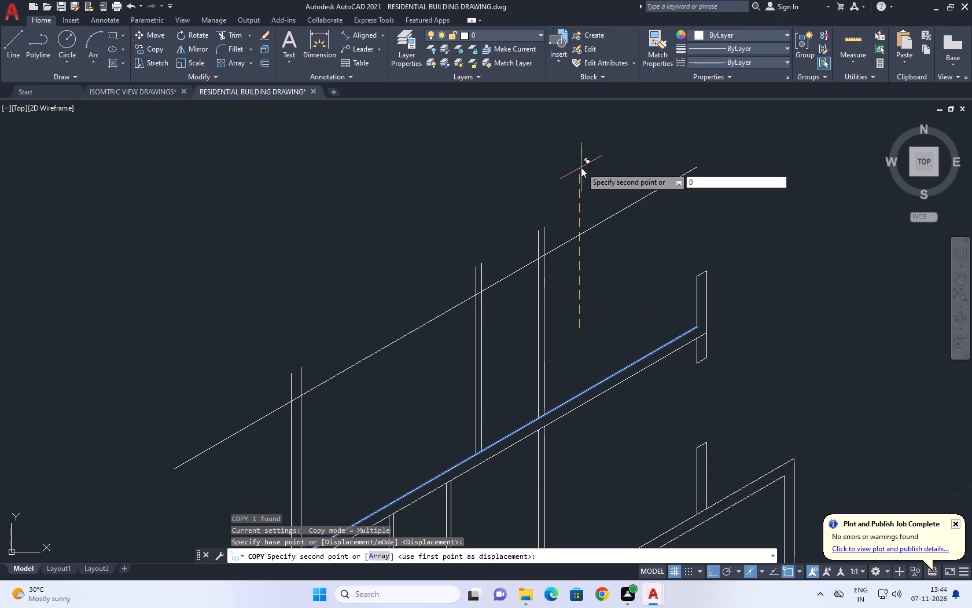
pyautogui.press('BackSpace')
pyautogui.write('3.5')
pyautogui.press('Return')
pyautogui.press('space')
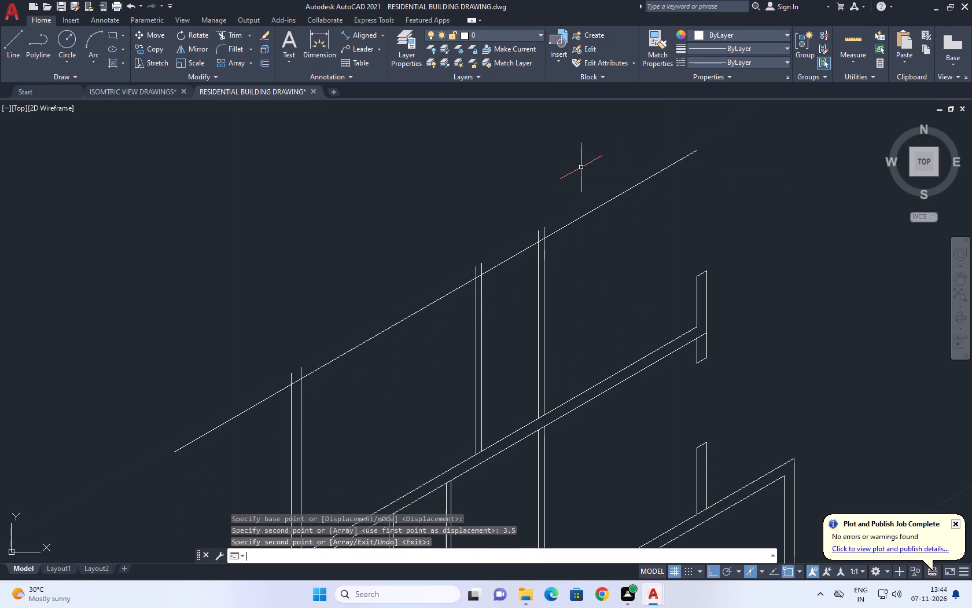
# Copy the new sloped line 0.226 units straight up to form the new beam's upper edge.
pyautogui.click(634, 214)
pyautogui.click(569, 158)
pyautogui.moveTo(592, 196); pyautogui.dragTo(603, 222, button='middle')
pyautogui.press('c')
pyautogui.press('o')
pyautogui.press('space')
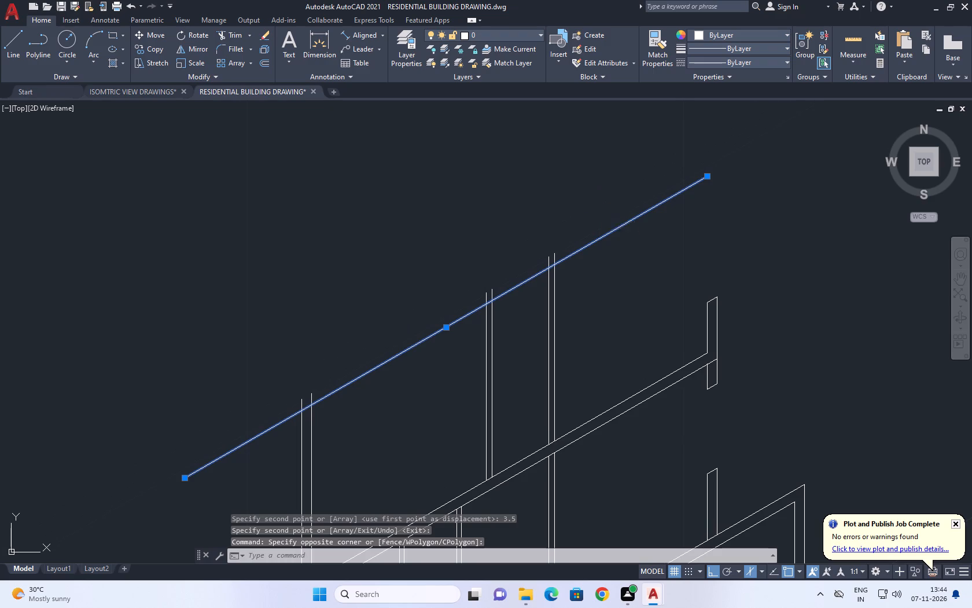
pyautogui.scroll(-2, 635, 208)
pyautogui.click(627, 202)
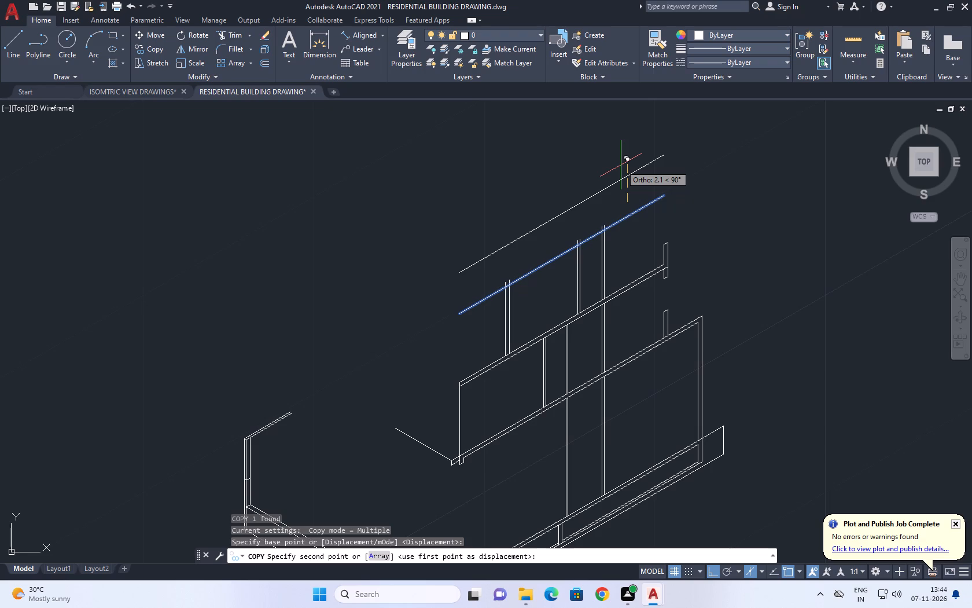
pyautogui.write('0.225')
pyautogui.press('BackSpace')
pyautogui.press('6')
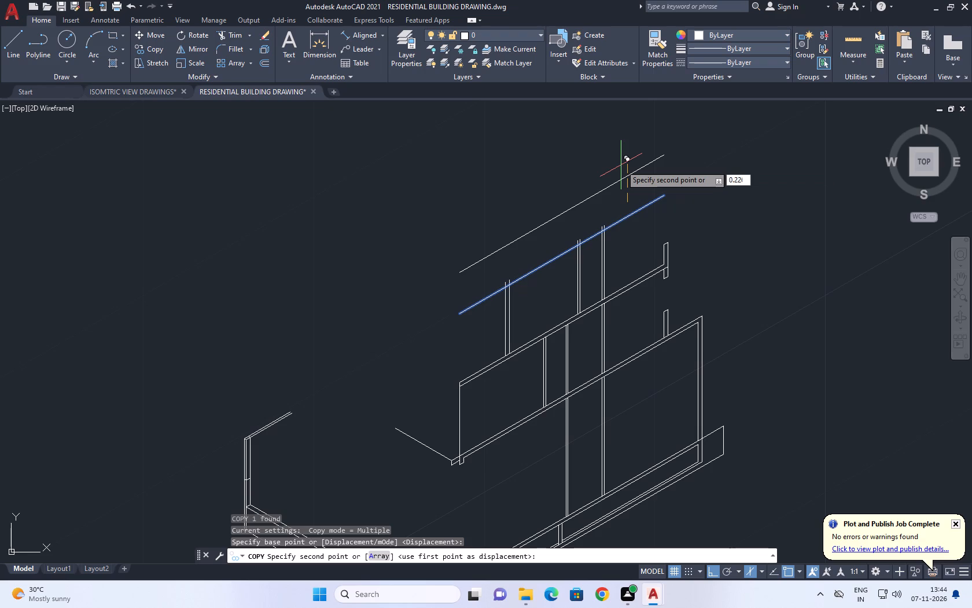
pyautogui.press('Return')
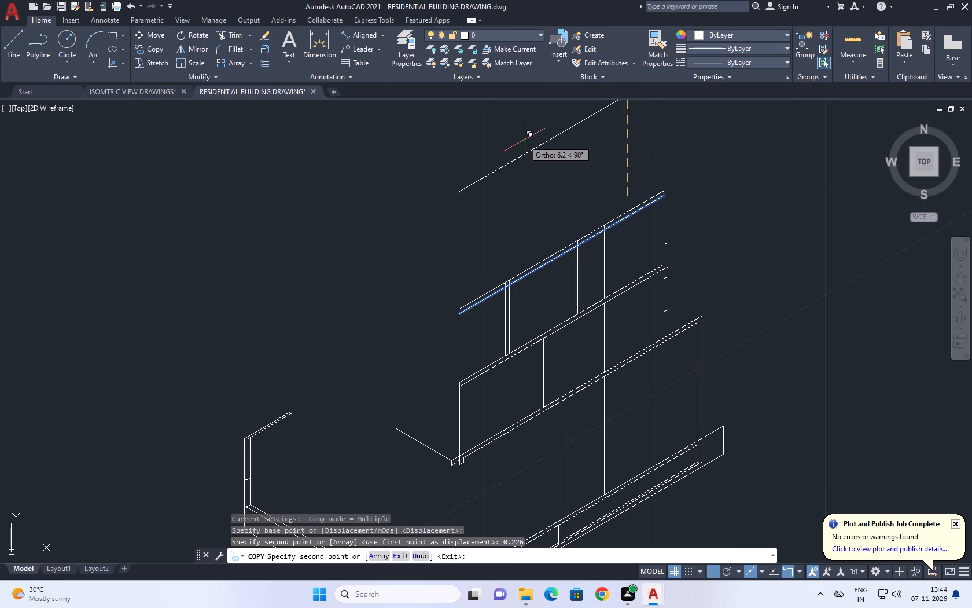
pyautogui.press('space')
# Trim the lowest, down-slope post's two vertical lines between the new beam's lower and upper edges.
pyautogui.scroll(1, 496, 320)
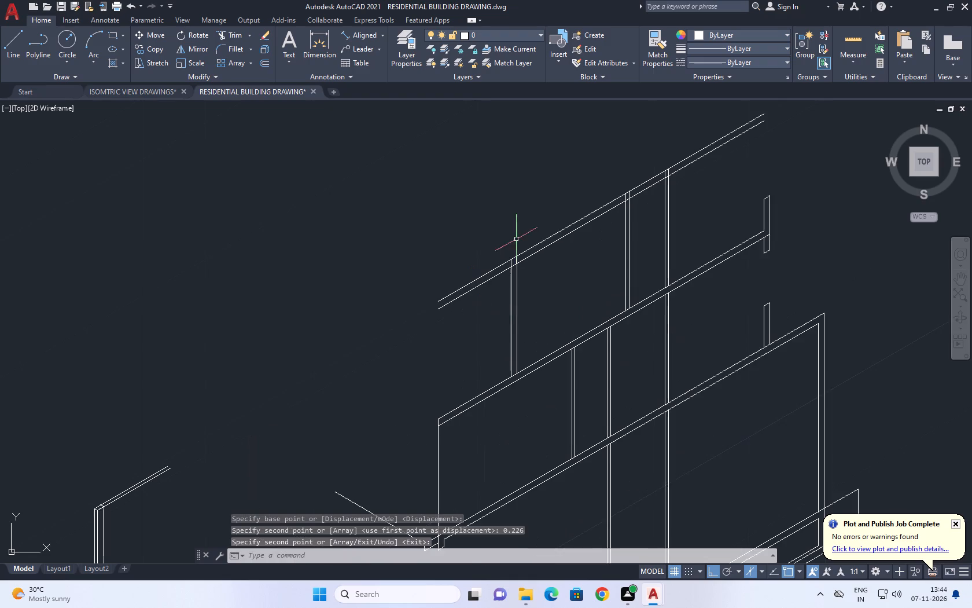
pyautogui.moveTo(518, 237); pyautogui.dragTo(505, 258, button='middle')
pyautogui.scroll(-1, 499, 259)
pyautogui.write('TR')
pyautogui.press('space')
pyautogui.scroll(4, 490, 265)
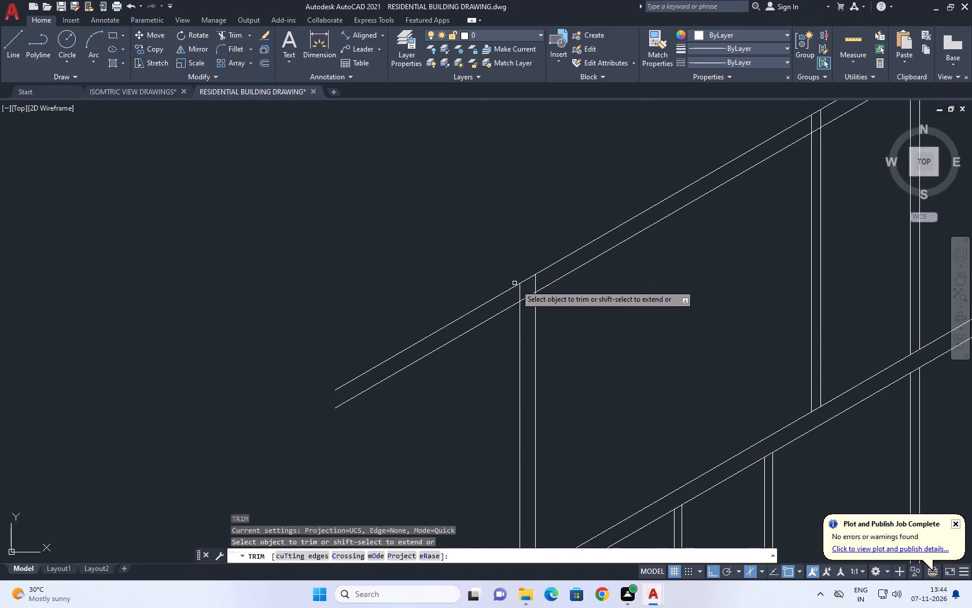
pyautogui.scroll(2, 517, 285)
pyautogui.click(584, 225)
pyautogui.click(443, 288)
pyautogui.scroll(-4, 519, 290)
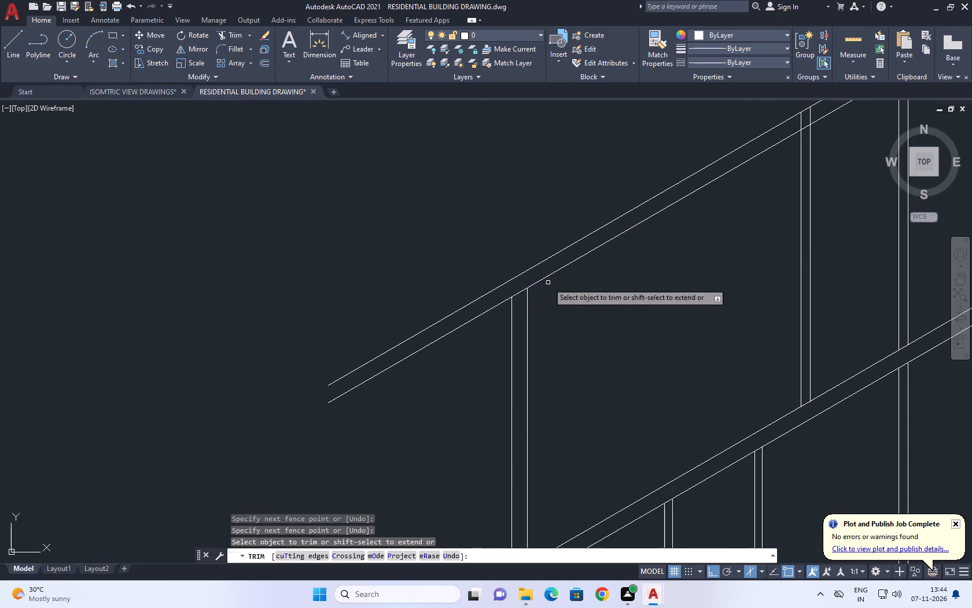
# Trim the other two posts' vertical lines between the new beam's lower and upper edges.
pyautogui.moveTo(642, 228); pyautogui.dragTo(506, 296, button='middle')
pyautogui.scroll(-3, 492, 297)
pyautogui.scroll(3, 605, 235)
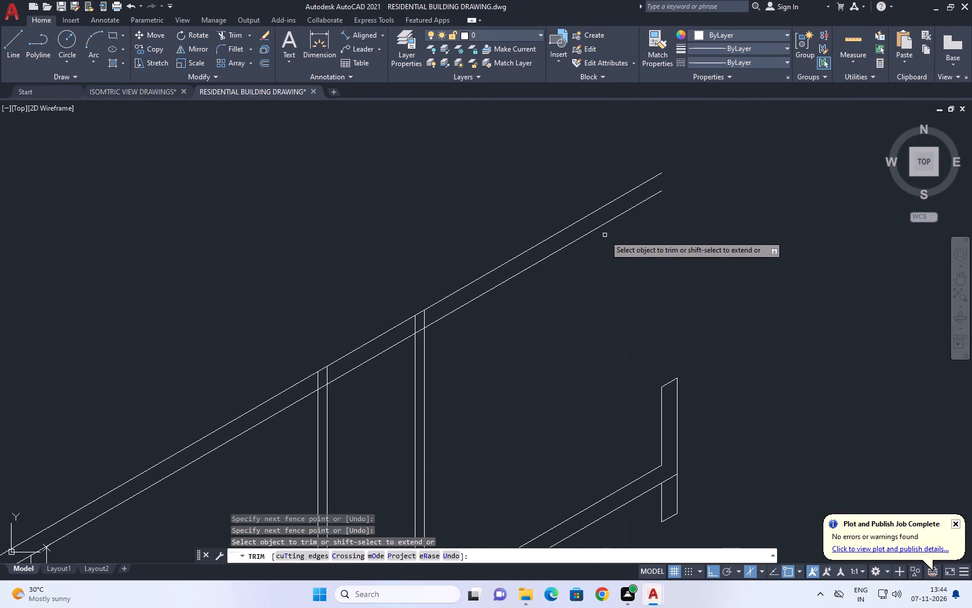
pyautogui.press('space')
pyautogui.press('space')
pyautogui.scroll(3, 350, 382)
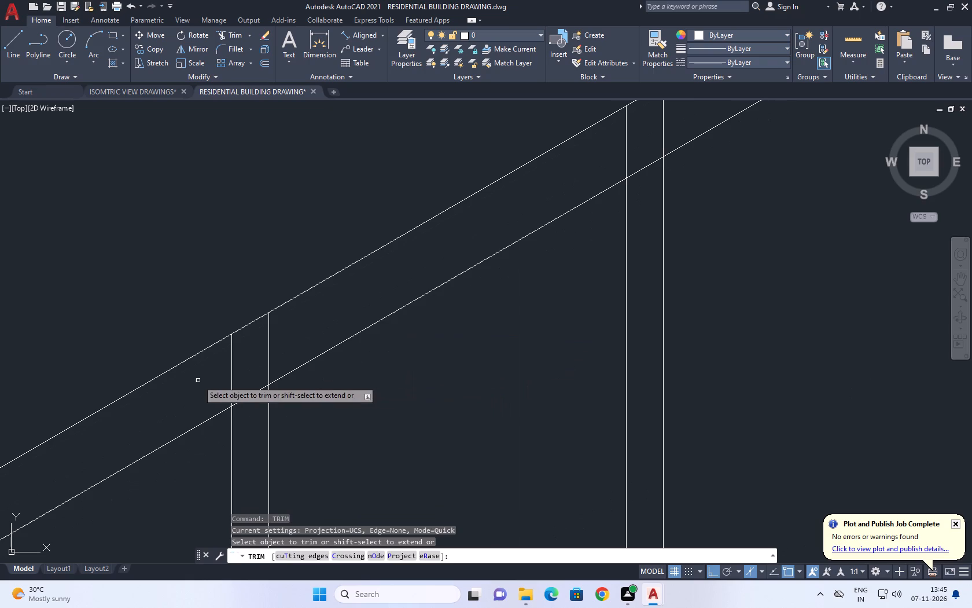
pyautogui.moveTo(198, 380); pyautogui.dragTo(211, 380)
pyautogui.scroll(-1, 360, 317)
pyautogui.click(573, 184)
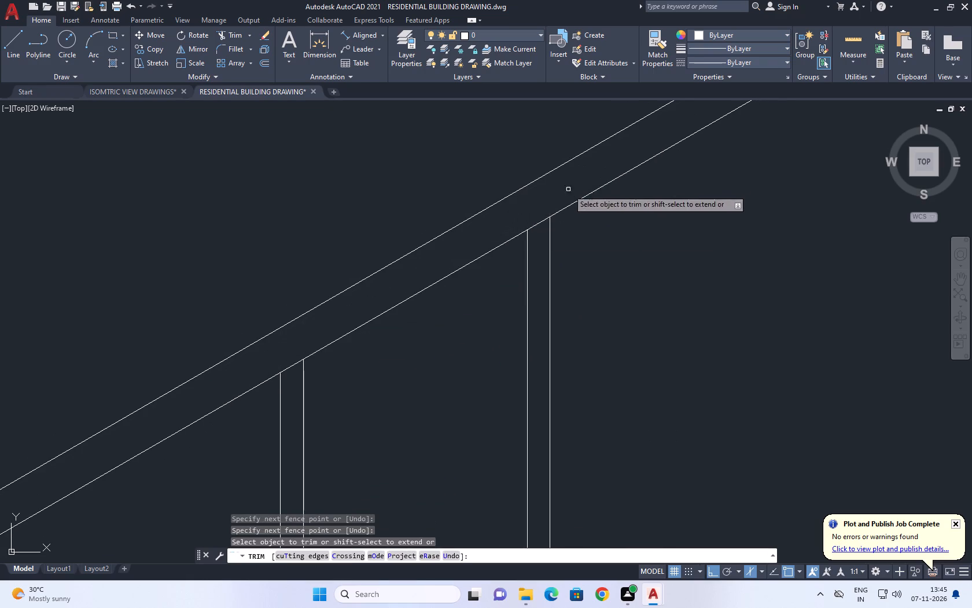
pyautogui.scroll(-3, 505, 287)
pyautogui.press('space')
pyautogui.press('n')
pyautogui.press('space')
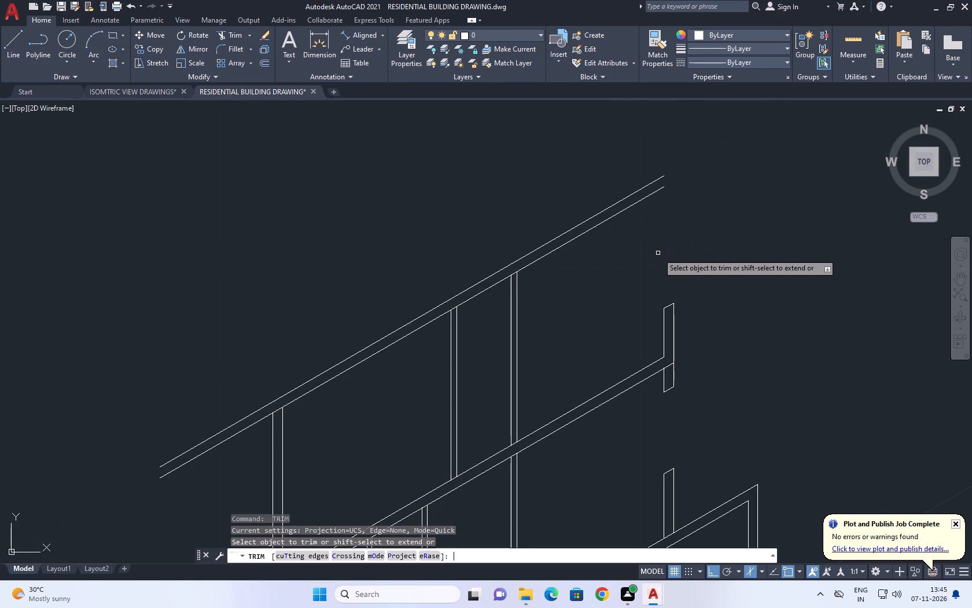
pyautogui.press('space')
pyautogui.press('space')
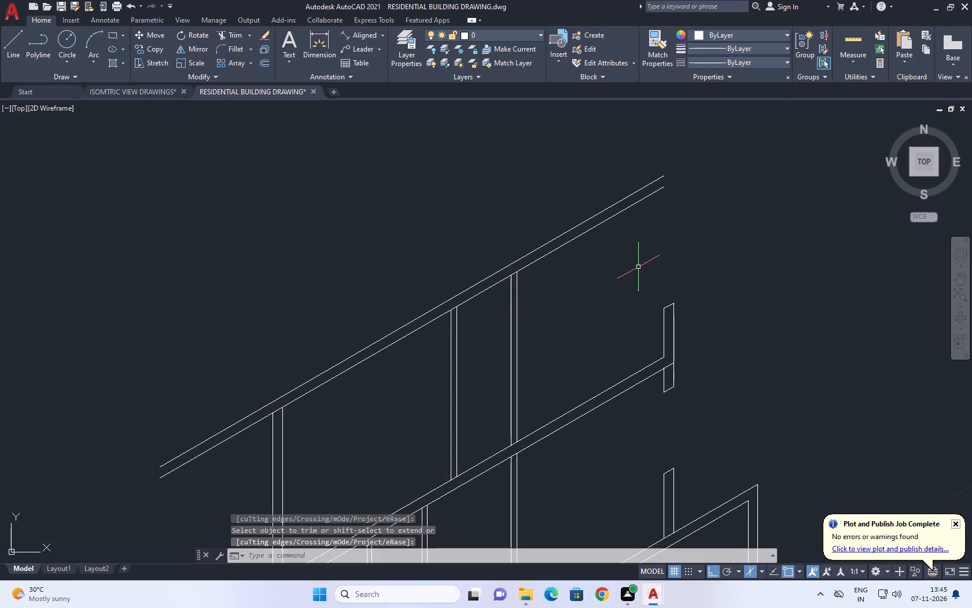
# Draw a vertical line downward from the up-slope end of the new beam's upper edge, extending past its lower edge.
pyautogui.write('L')
pyautogui.press('space')
pyautogui.scroll(1, 662, 187)
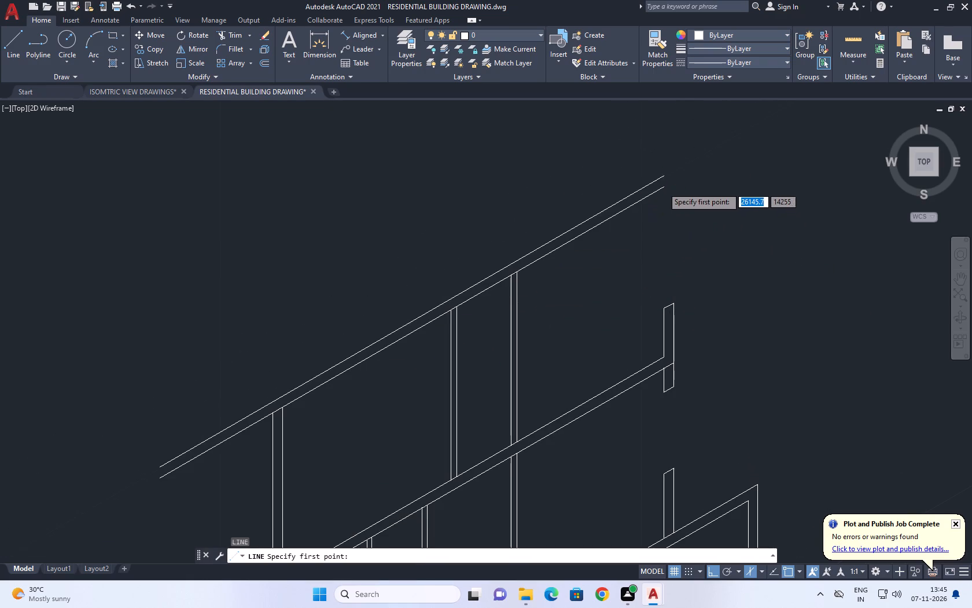
pyautogui.scroll(1, 662, 186)
pyautogui.click(665, 163)
pyautogui.click(672, 270)
pyautogui.press('space')
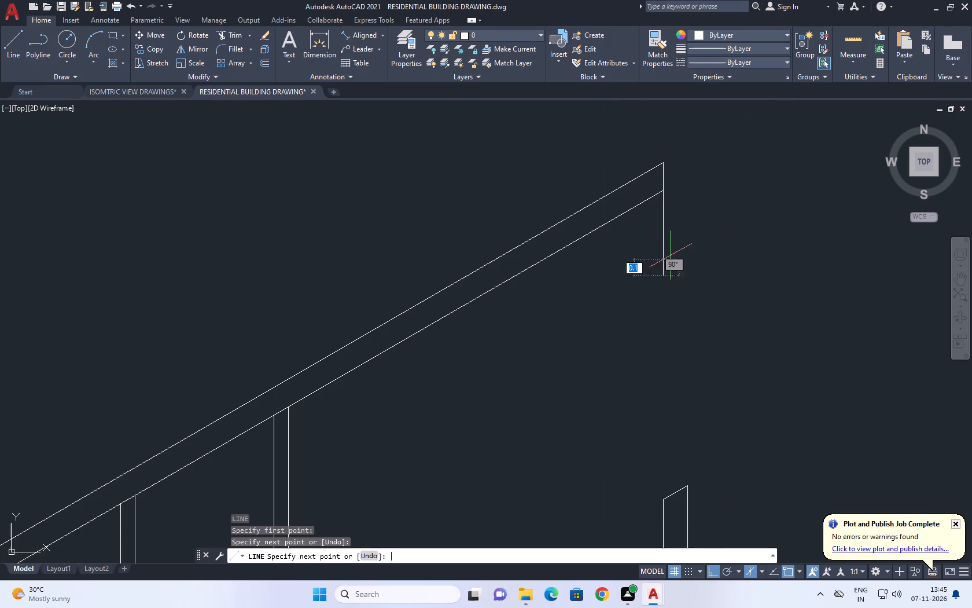
# Copy the beam-end vertical line 0.226 units down-slope and erase the stray extra copy beyond the beam's end.
pyautogui.moveTo(668, 225); pyautogui.dragTo(654, 235)
pyautogui.moveTo(643, 248); pyautogui.dragTo(641, 254)
pyautogui.write('CO')
pyautogui.press('space')
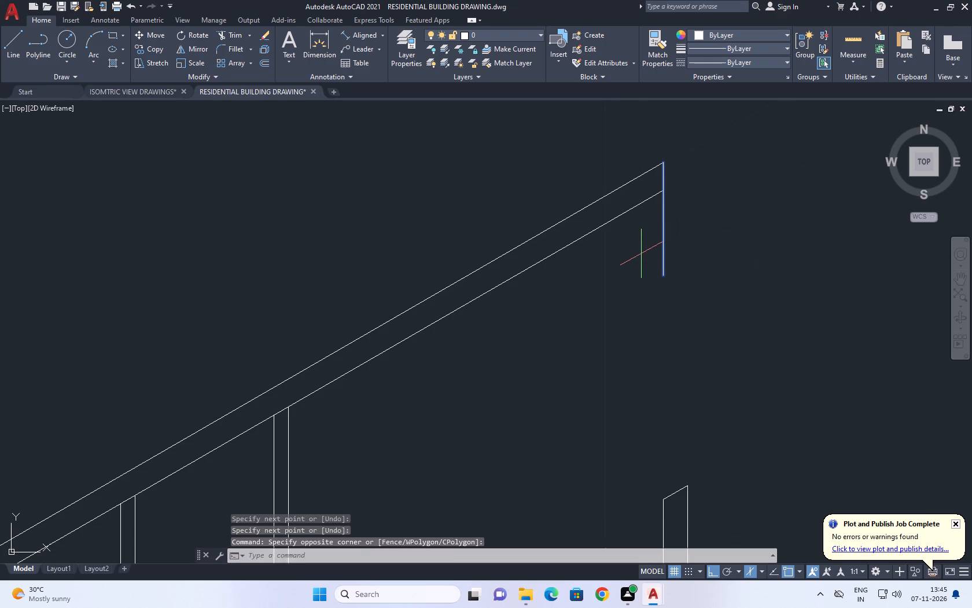
pyautogui.click(649, 251)
pyautogui.write('0.226')
pyautogui.press('Return')
pyautogui.click(739, 269)
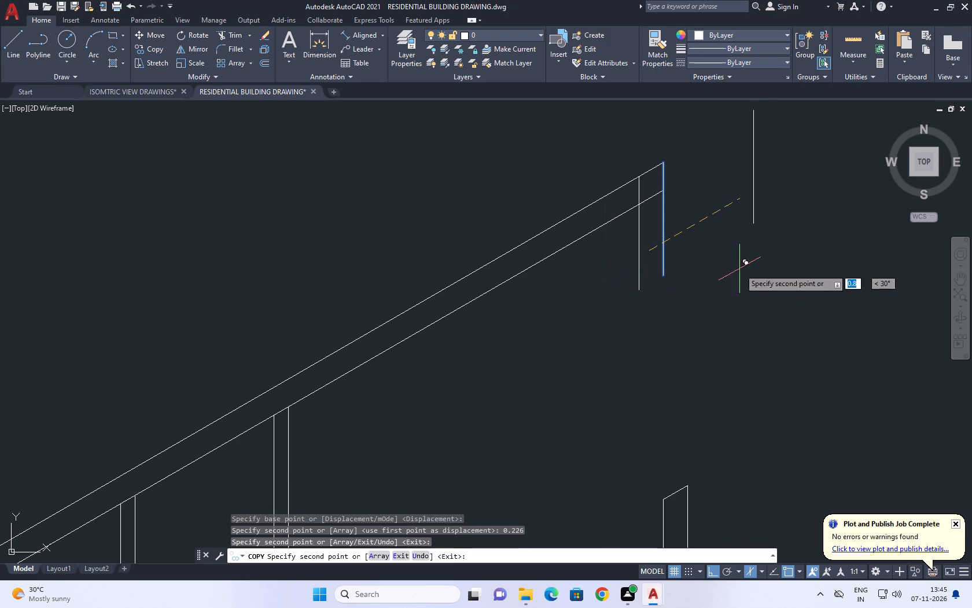
pyautogui.press('space')
pyautogui.click(762, 222)
pyautogui.click(746, 190)
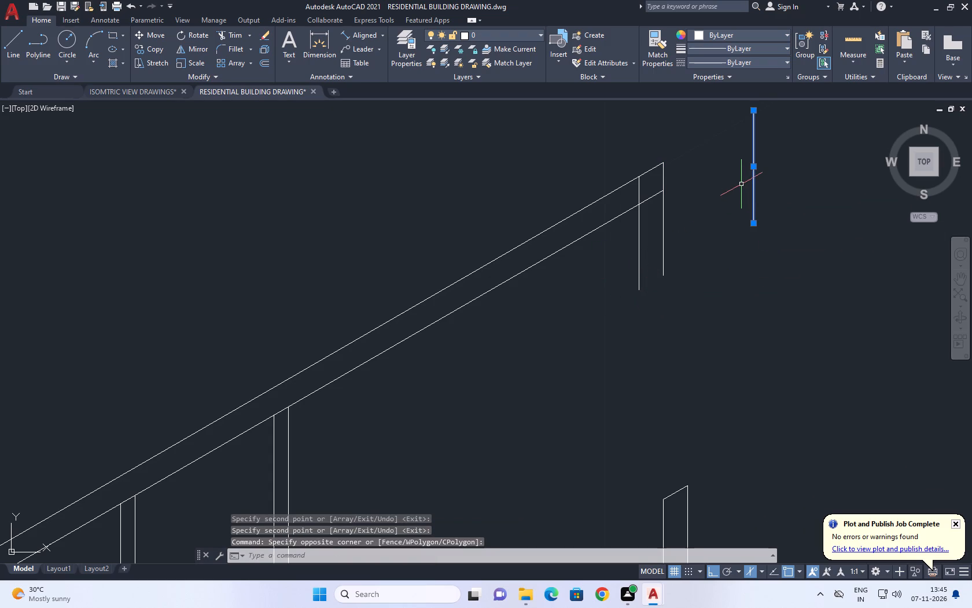
pyautogui.press('Delete')
# Trim the inner vertical line and the beam's lower edge where they cross, leaving a clean inner corner.
pyautogui.write('TR')
pyautogui.press('space')
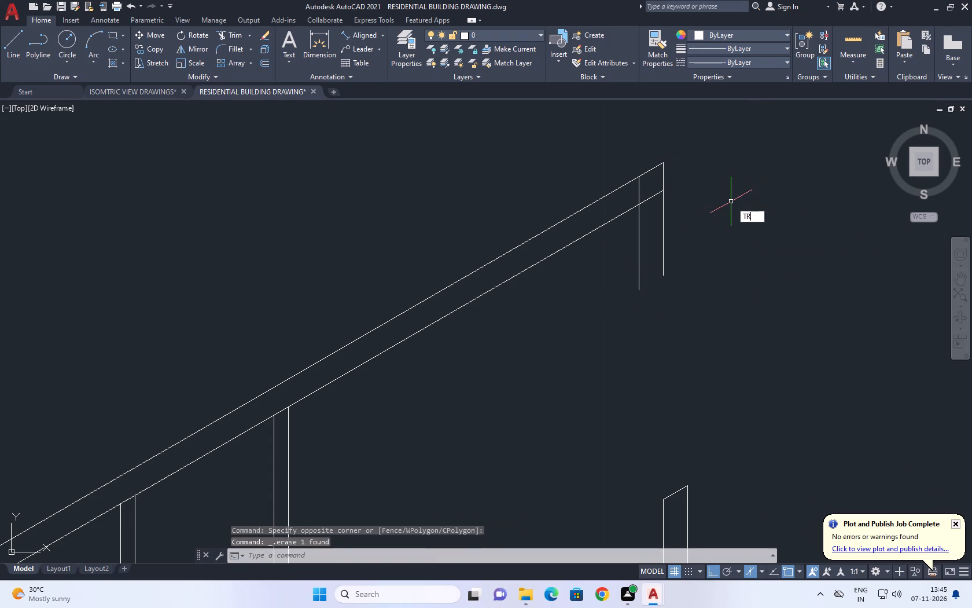
pyautogui.scroll(2, 650, 203)
pyautogui.click(654, 202)
pyautogui.click(587, 191)
pyautogui.scroll(-3, 674, 189)
pyautogui.press('space')
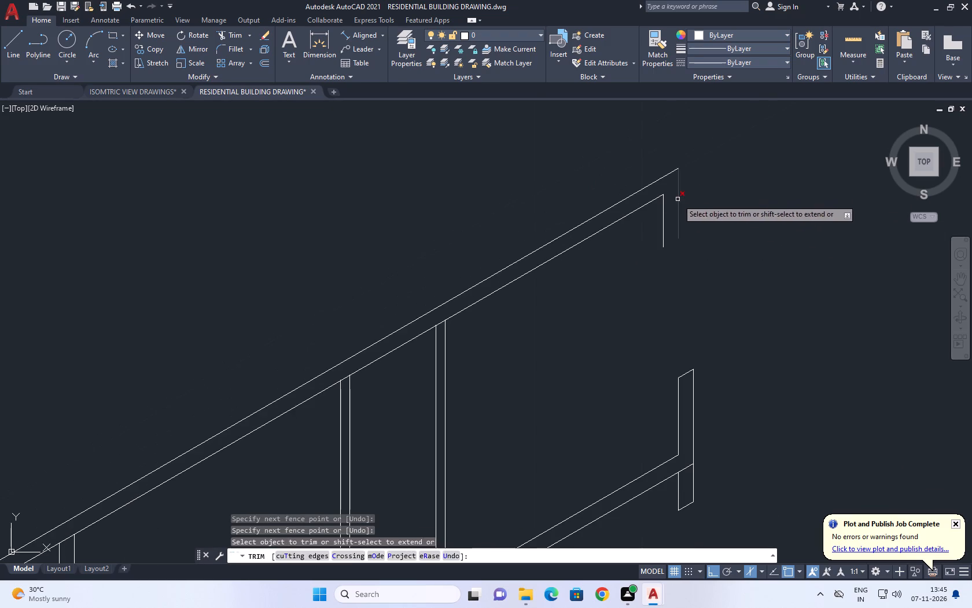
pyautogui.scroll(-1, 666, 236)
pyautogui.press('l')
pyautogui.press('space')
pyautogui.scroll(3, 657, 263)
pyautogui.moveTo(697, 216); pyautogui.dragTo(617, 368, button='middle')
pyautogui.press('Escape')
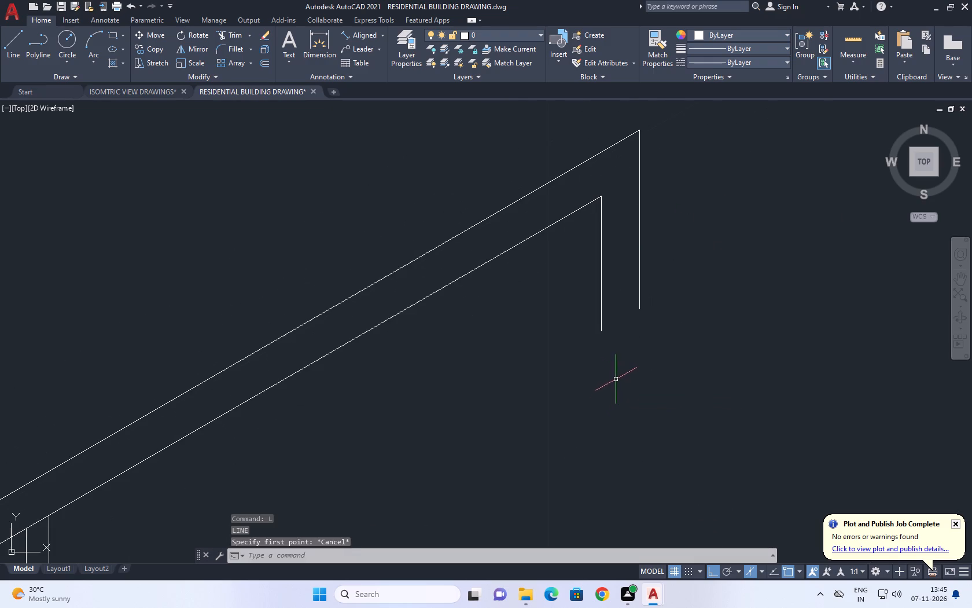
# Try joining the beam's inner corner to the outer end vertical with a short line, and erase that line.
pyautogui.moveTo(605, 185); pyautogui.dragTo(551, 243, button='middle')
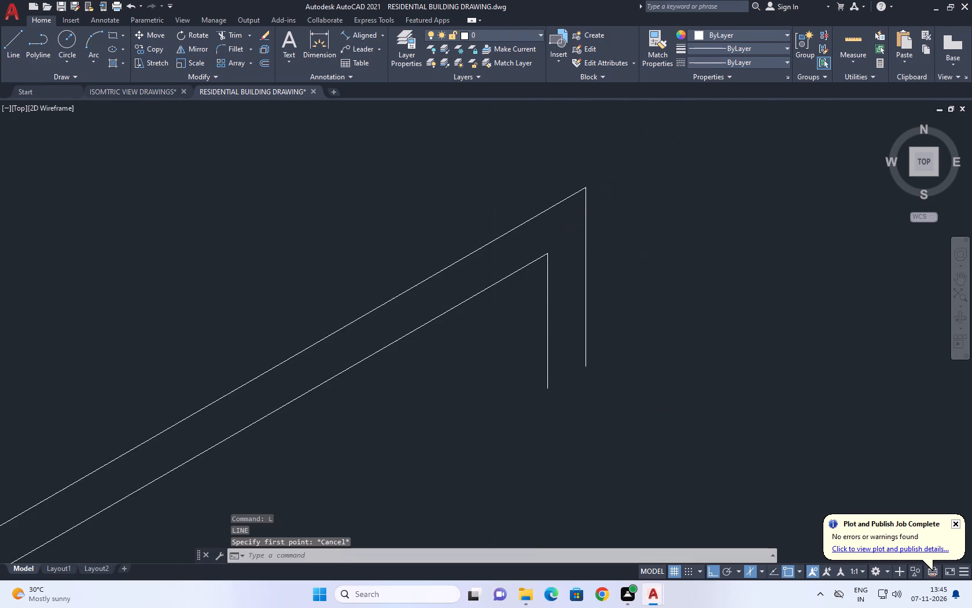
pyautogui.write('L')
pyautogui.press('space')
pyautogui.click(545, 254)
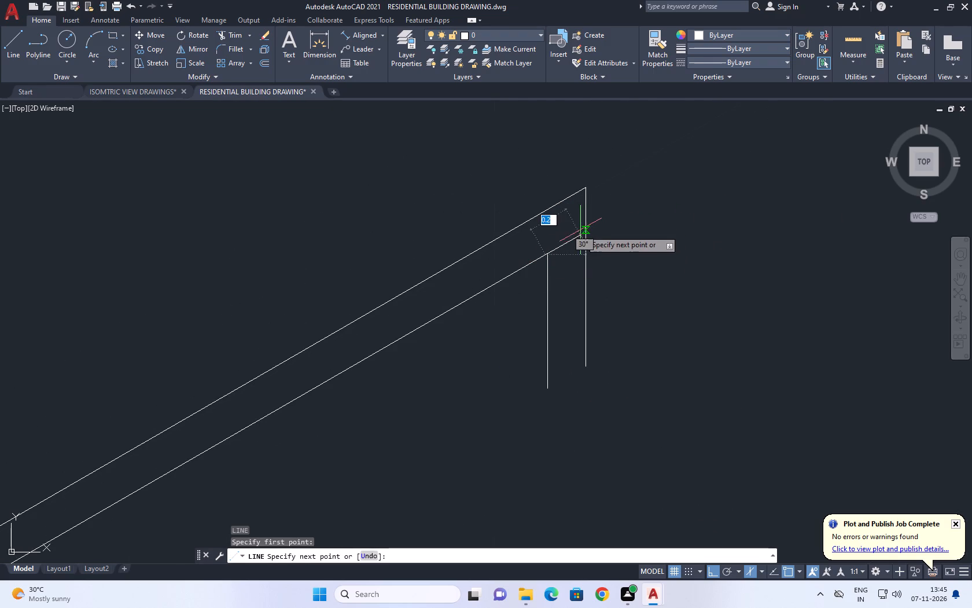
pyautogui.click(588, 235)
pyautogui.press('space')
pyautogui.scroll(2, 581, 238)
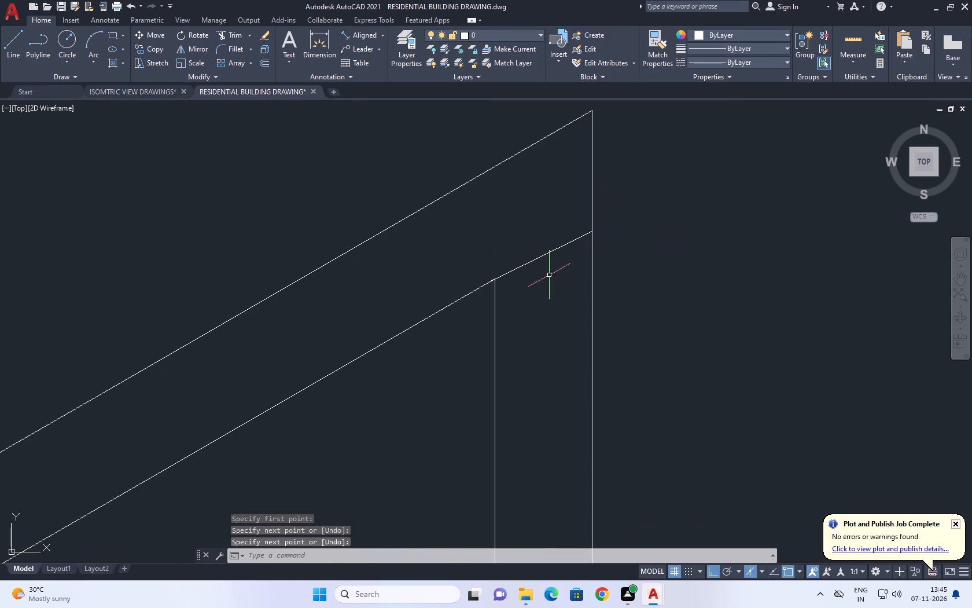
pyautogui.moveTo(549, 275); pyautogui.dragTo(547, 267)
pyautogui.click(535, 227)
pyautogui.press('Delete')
# Draw a line from the beam's inner corner along the slope, extending past the outer end vertical.
pyautogui.press('l')
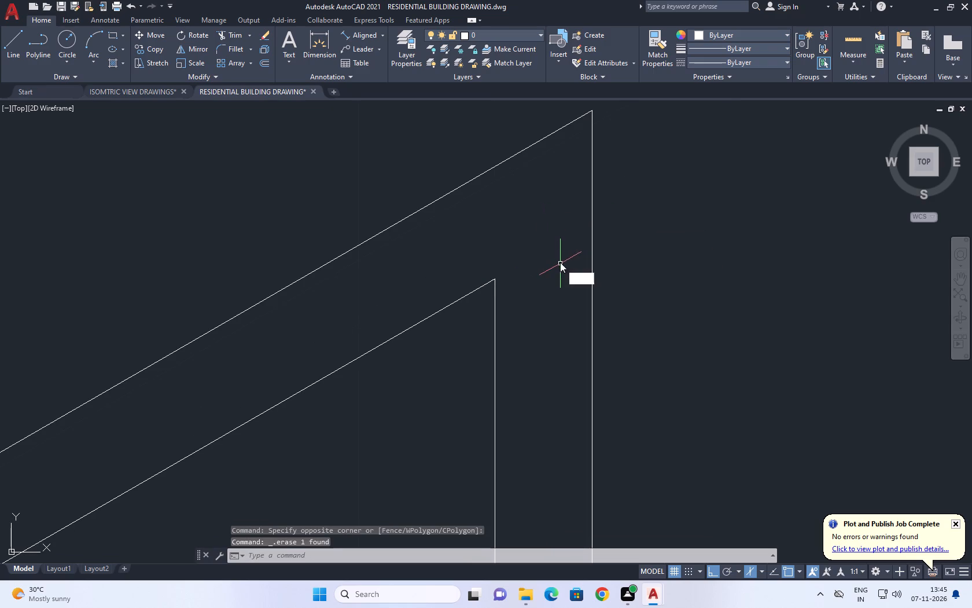
pyautogui.press('space')
pyautogui.click(494, 279)
pyautogui.click(787, 218)
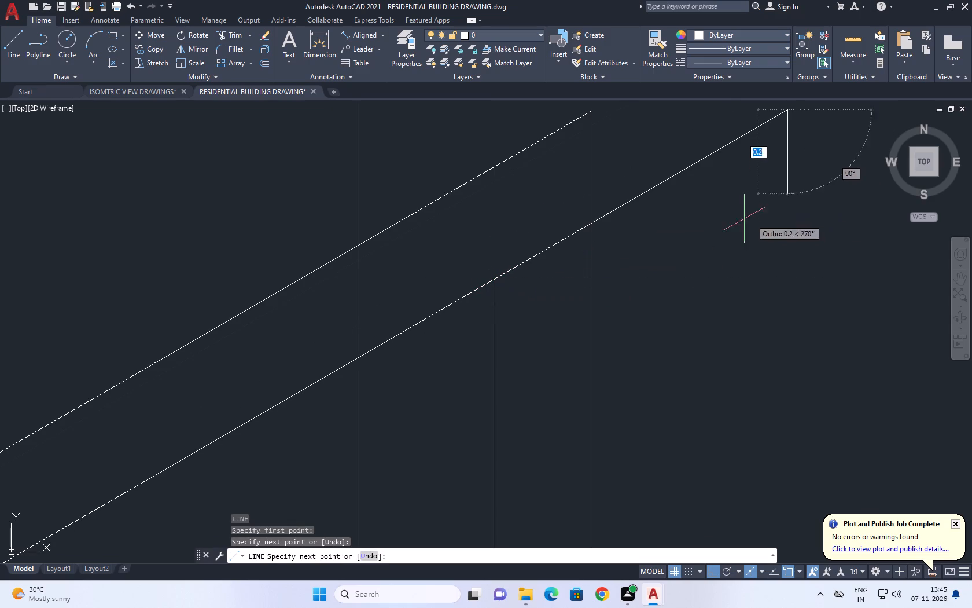
pyautogui.press('space')
# Copy the new sloped extension line 0.226 units straight down.
pyautogui.moveTo(694, 197); pyautogui.dragTo(634, 171)
pyautogui.click(605, 156)
pyautogui.write('CO')
pyautogui.press('space')
pyautogui.click(655, 191)
pyautogui.write('0.')
pyautogui.write('226')
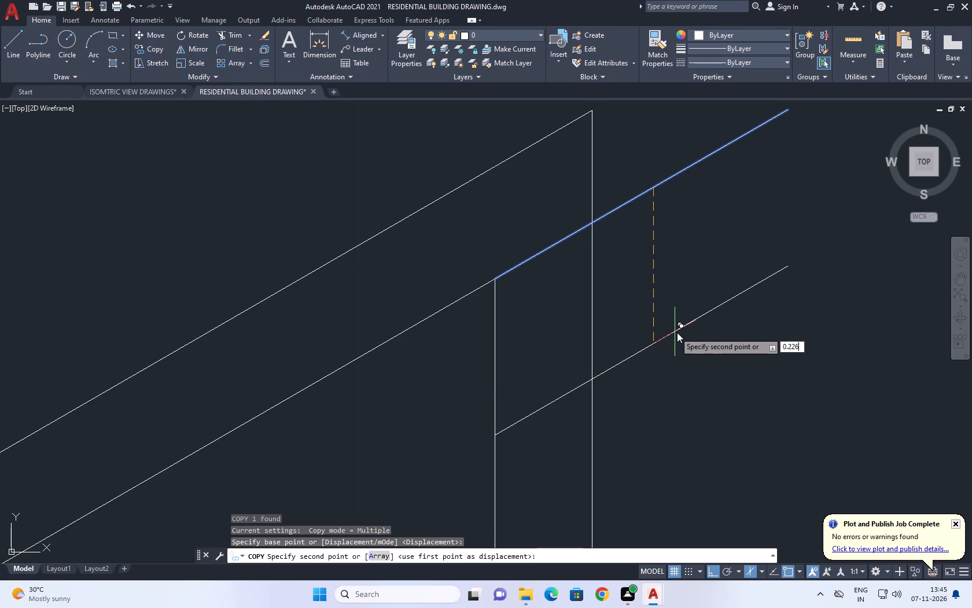
pyautogui.press('Return')
pyautogui.press('space')
# Trim away the original extension line and the copy's overhang, leaving a short sloped edge between the two end verticals.
pyautogui.moveTo(660, 335); pyautogui.dragTo(652, 398, button='middle')
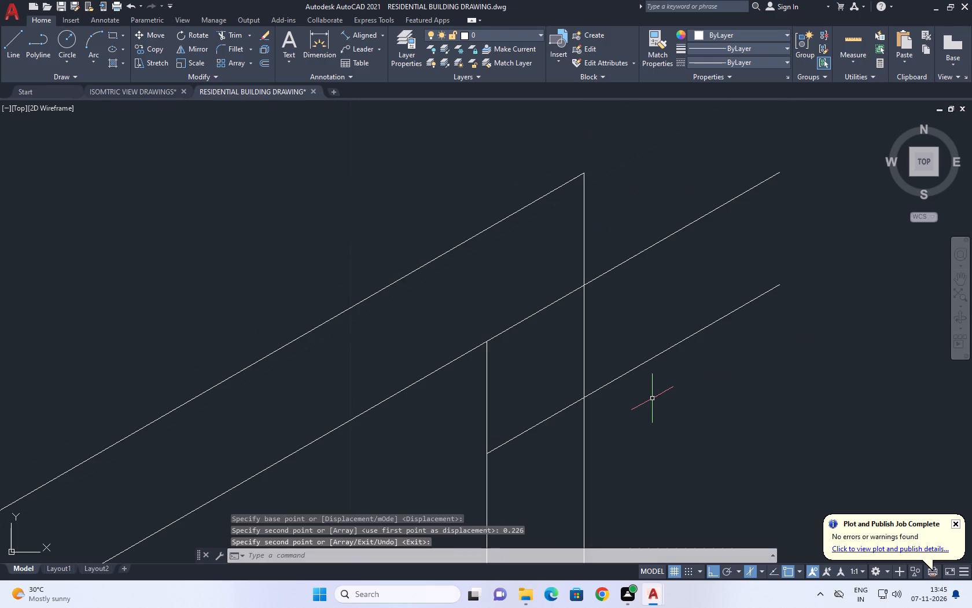
pyautogui.write('TR')
pyautogui.press('space')
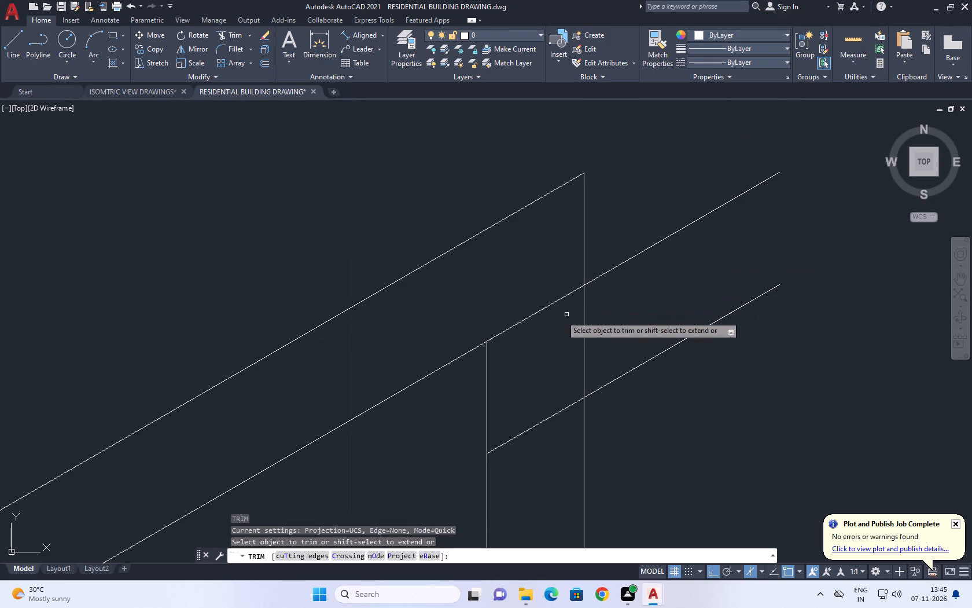
pyautogui.click(527, 321)
pyautogui.click(530, 290)
pyautogui.click(651, 217)
pyautogui.moveTo(664, 374); pyautogui.dragTo(667, 383)
pyautogui.press('space')
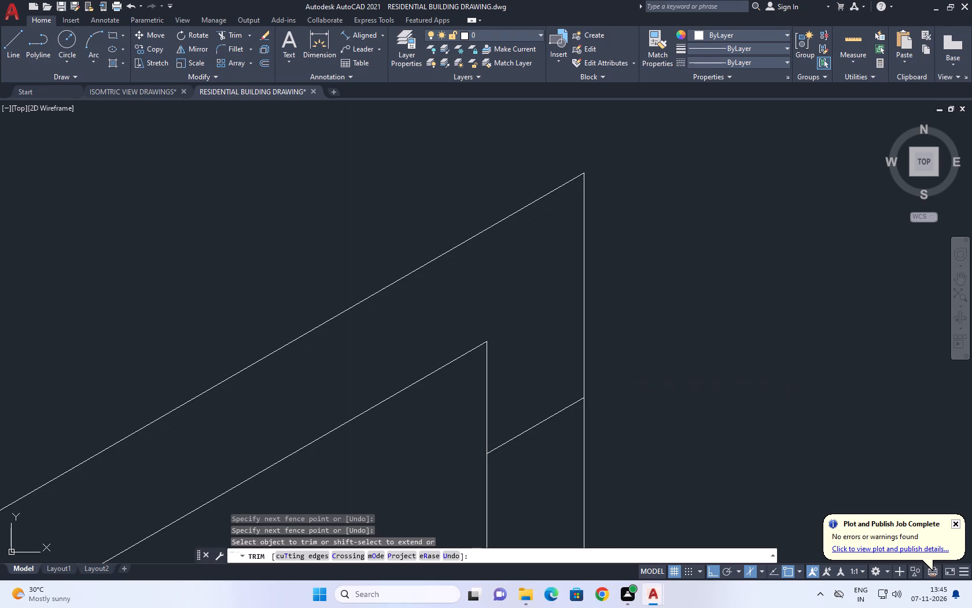
# Copy the short sloped edge between the end verticals 1 unit straight up.
pyautogui.click(554, 401)
pyautogui.click(542, 420)
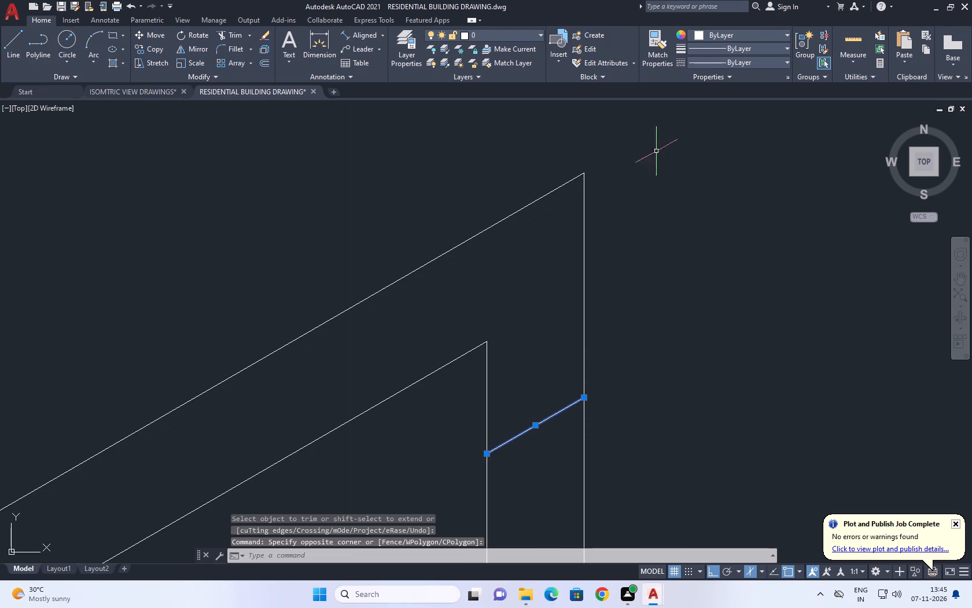
pyautogui.write('CO')
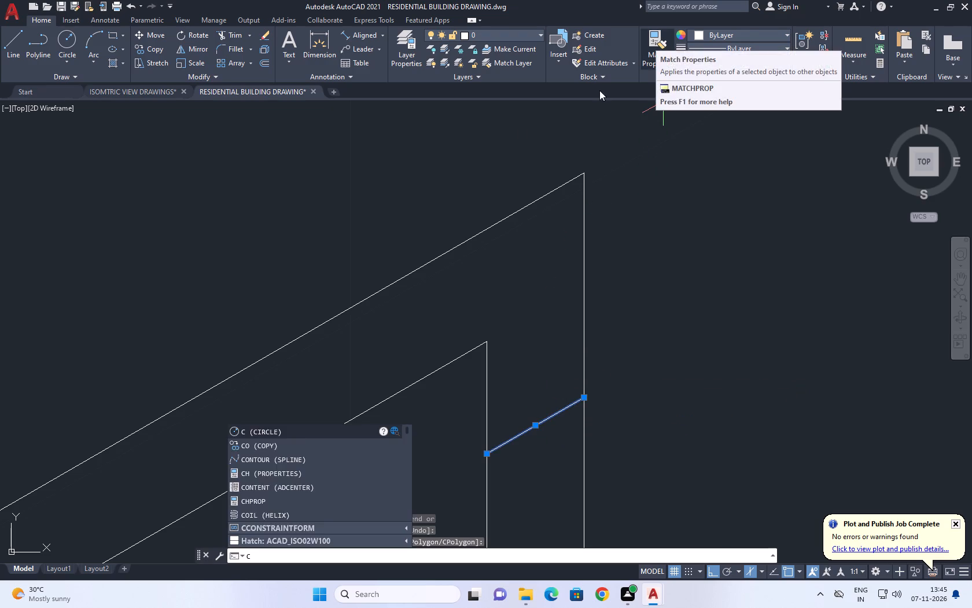
pyautogui.press('space')
pyautogui.click(635, 408)
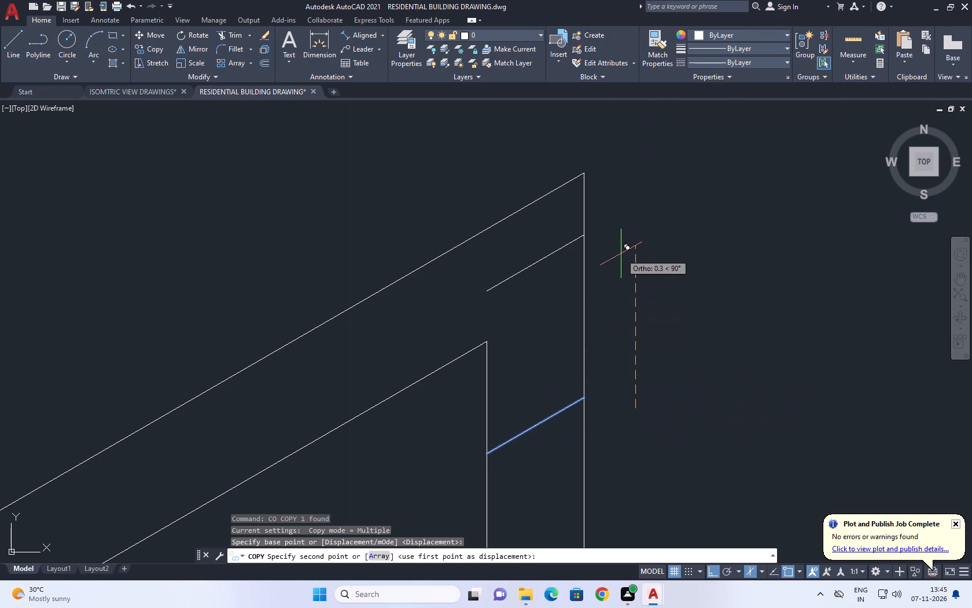
pyautogui.moveTo(605, 189); pyautogui.dragTo(620, 286, button='middle')
pyautogui.scroll(-2, 621, 291)
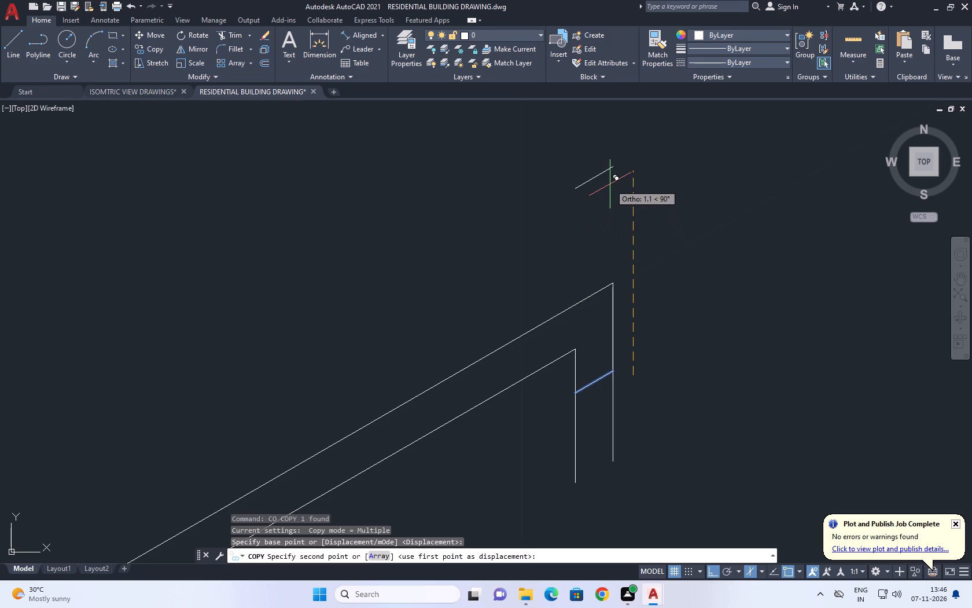
pyautogui.press('1')
pyautogui.press('Return')
pyautogui.press('space')
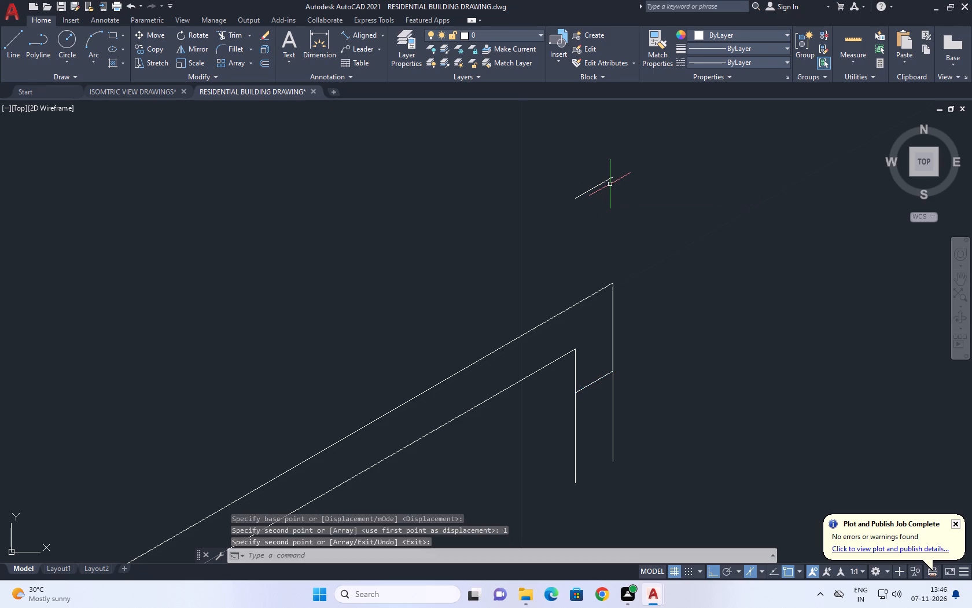
# Fillet the raised short edge with the outer end vertical at radius 0 to form the top corner.
pyautogui.moveTo(543, 286); pyautogui.dragTo(605, 295, button='middle')
pyautogui.scroll(-1, 607, 292)
pyautogui.press('f')
pyautogui.press('space')
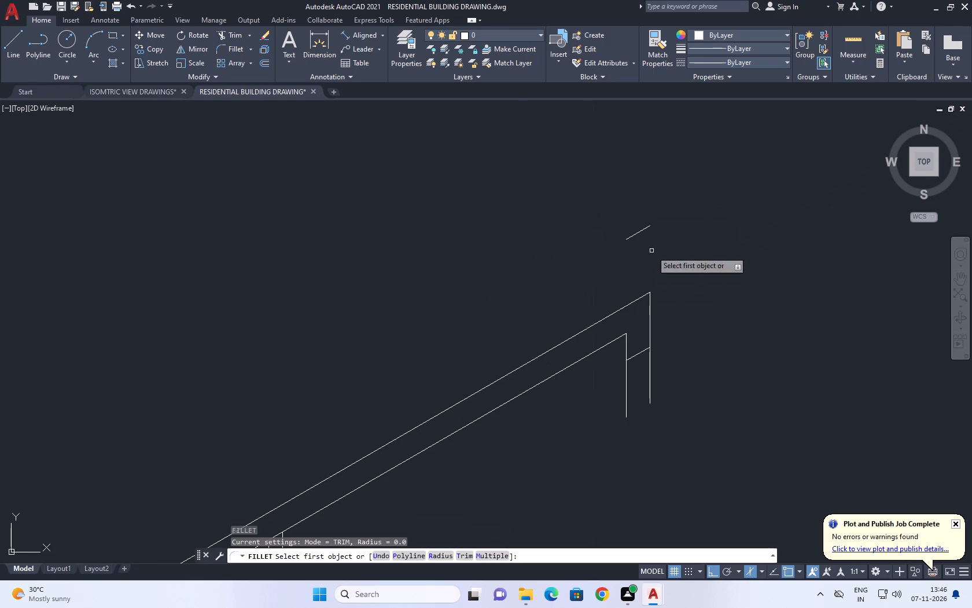
pyautogui.click(634, 231)
pyautogui.click(637, 232)
pyautogui.click(643, 300)
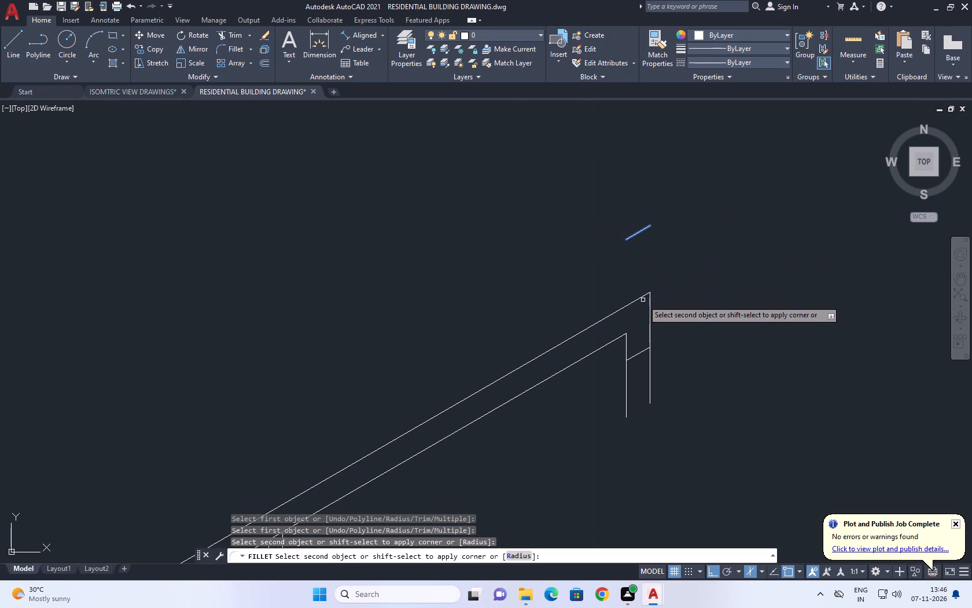
pyautogui.click(650, 303)
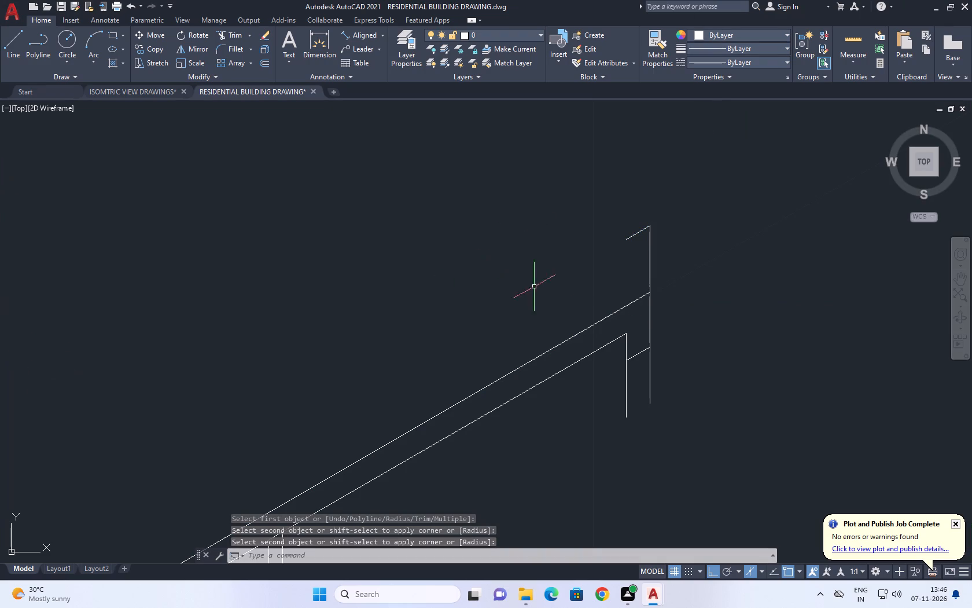
# Trim both end verticals below the short sloped bottom edge to close the beam end's underside.
pyautogui.moveTo(575, 313); pyautogui.dragTo(548, 340, button='middle')
pyautogui.press('t')
pyautogui.press('r')
pyautogui.press('space')
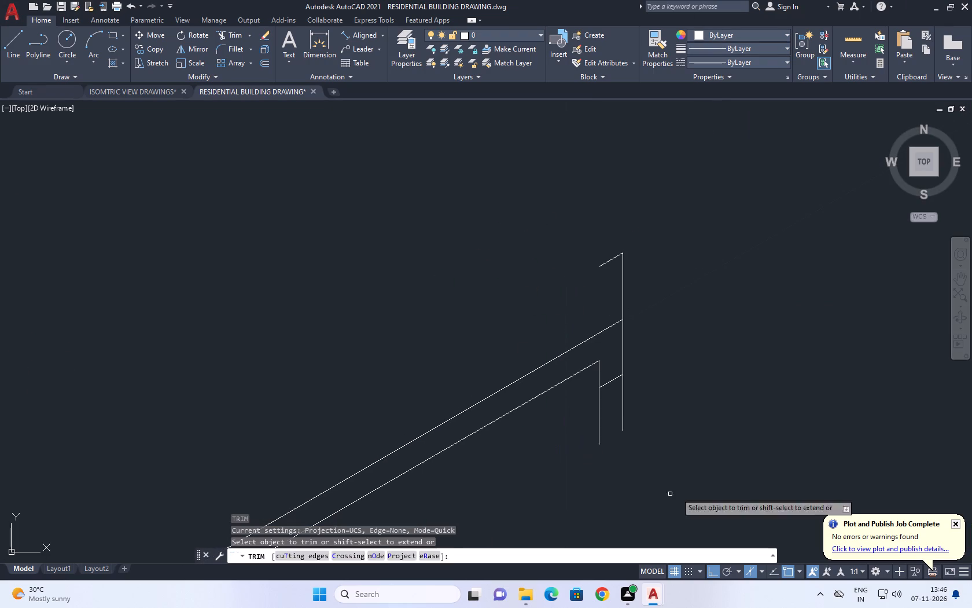
pyautogui.click(678, 401)
pyautogui.moveTo(505, 480); pyautogui.dragTo(492, 485)
pyautogui.press('space')
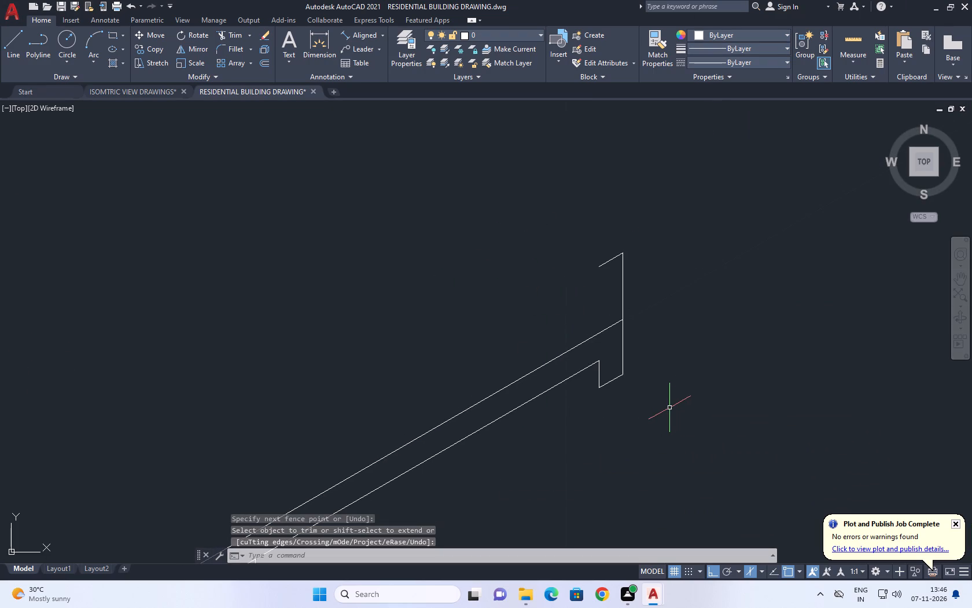
# Draw a vertical line from the raised short edge's free end down past the beam's upper edge.
pyautogui.write('L')
pyautogui.press('space')
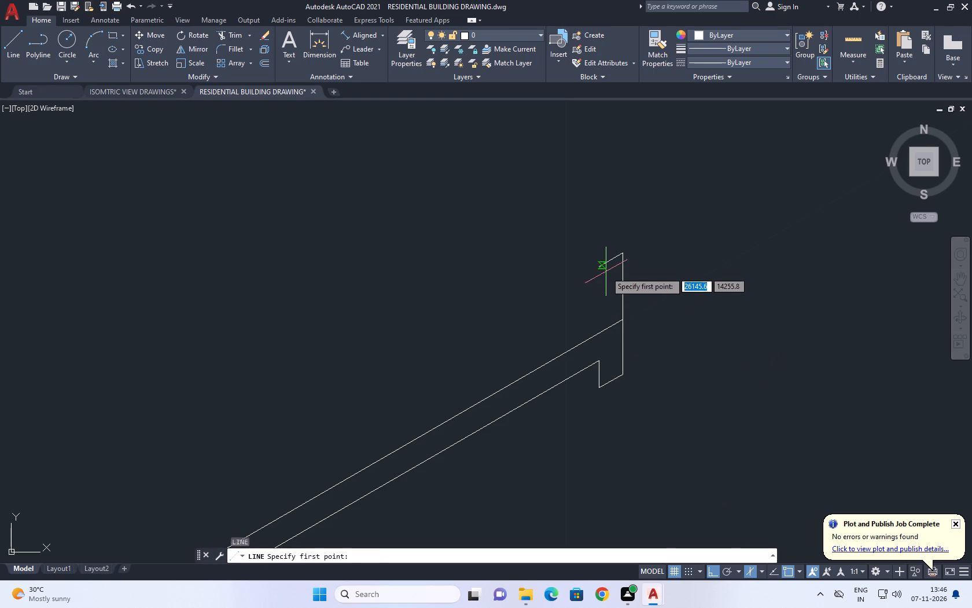
pyautogui.click(603, 263)
pyautogui.scroll(2, 603, 343)
pyautogui.click(602, 344)
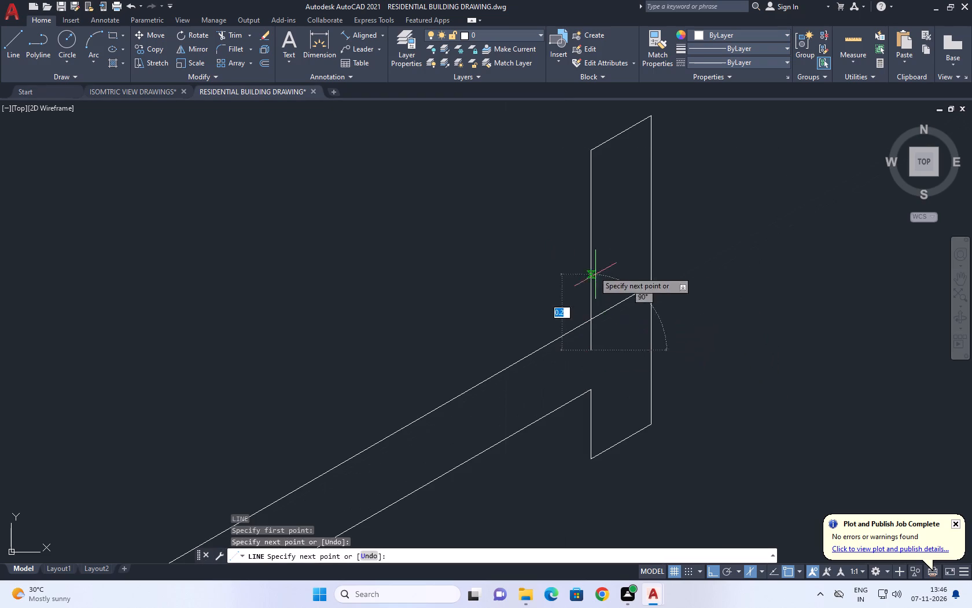
pyautogui.press('space')
pyautogui.moveTo(591, 273); pyautogui.dragTo(622, 344, button='middle')
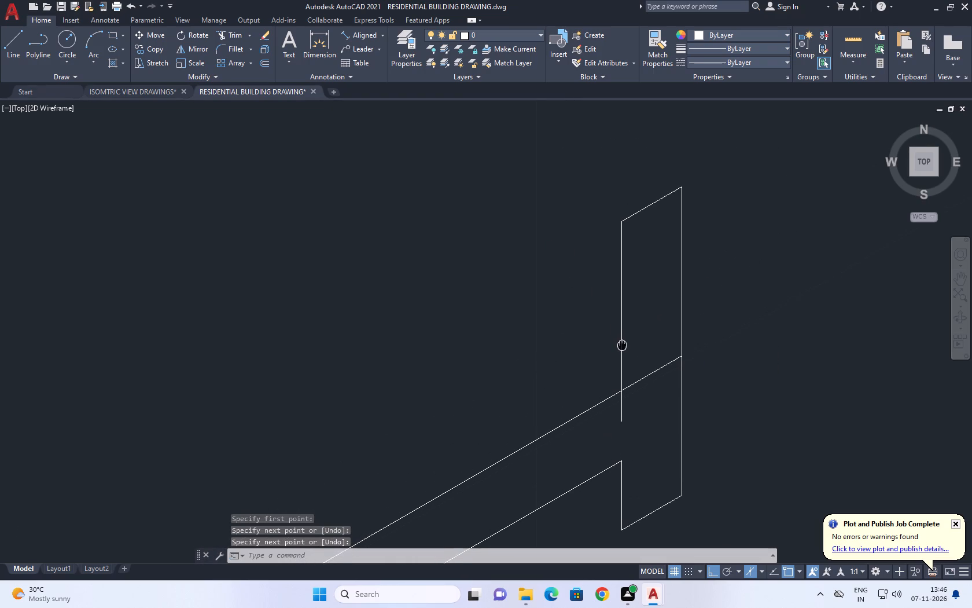
# Trim the beam's upper edge between the end verticals and the inner vertical's excess below that edge.
pyautogui.moveTo(622, 344); pyautogui.dragTo(624, 347, button='middle')
pyautogui.press('t')
pyautogui.press('r')
pyautogui.press('space')
pyautogui.click(646, 365)
pyautogui.moveTo(642, 403); pyautogui.dragTo(642, 409)
pyautogui.moveTo(637, 405); pyautogui.dragTo(629, 408)
pyautogui.moveTo(612, 415); pyautogui.dragTo(597, 425)
pyautogui.scroll(-4, 636, 399)
pyautogui.press('space')
pyautogui.scroll(-4, 645, 397)
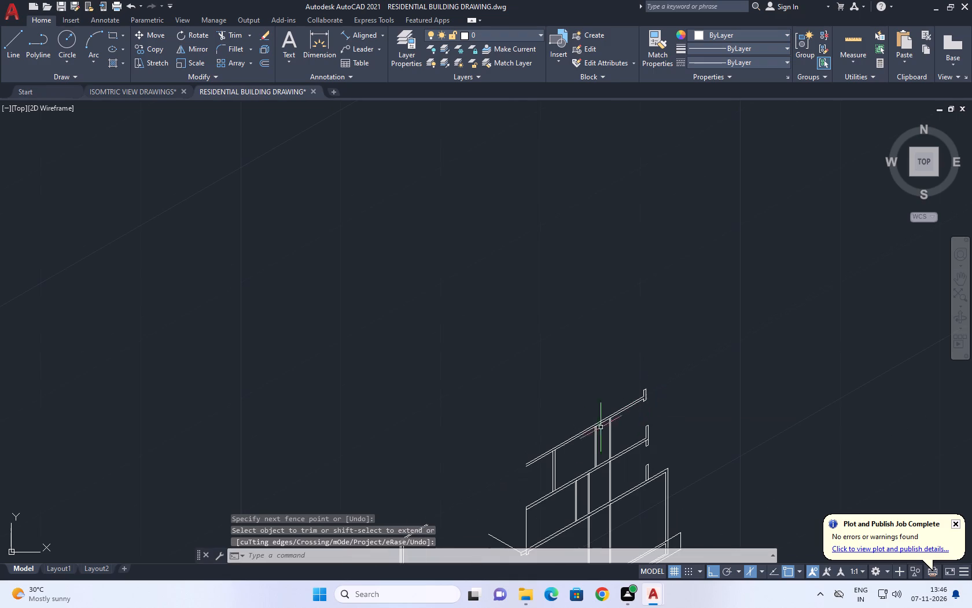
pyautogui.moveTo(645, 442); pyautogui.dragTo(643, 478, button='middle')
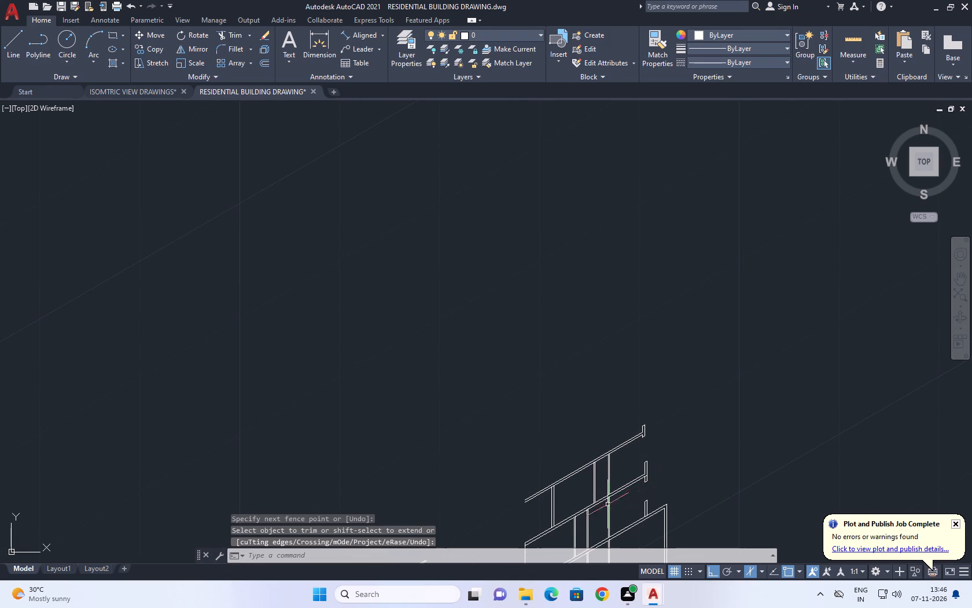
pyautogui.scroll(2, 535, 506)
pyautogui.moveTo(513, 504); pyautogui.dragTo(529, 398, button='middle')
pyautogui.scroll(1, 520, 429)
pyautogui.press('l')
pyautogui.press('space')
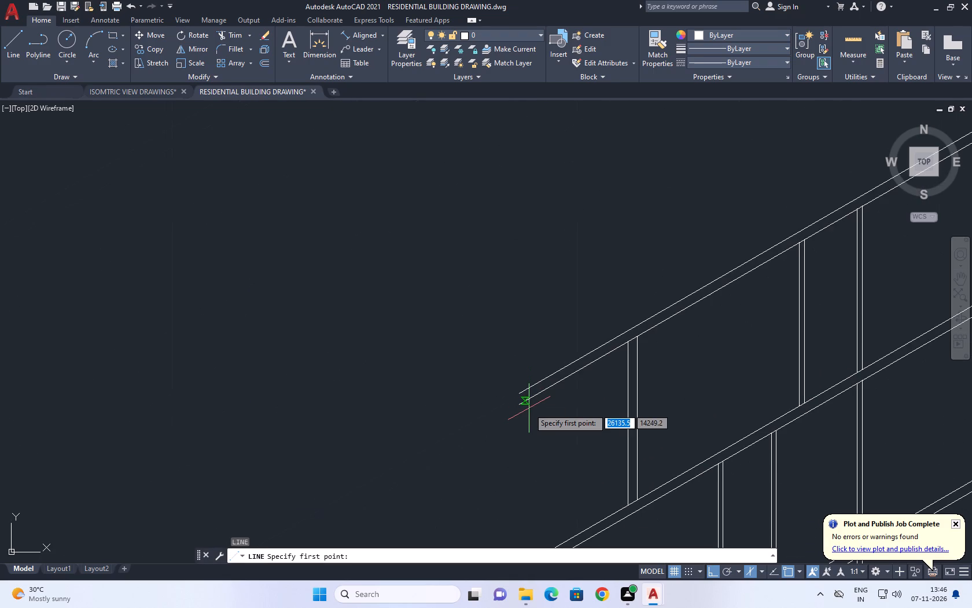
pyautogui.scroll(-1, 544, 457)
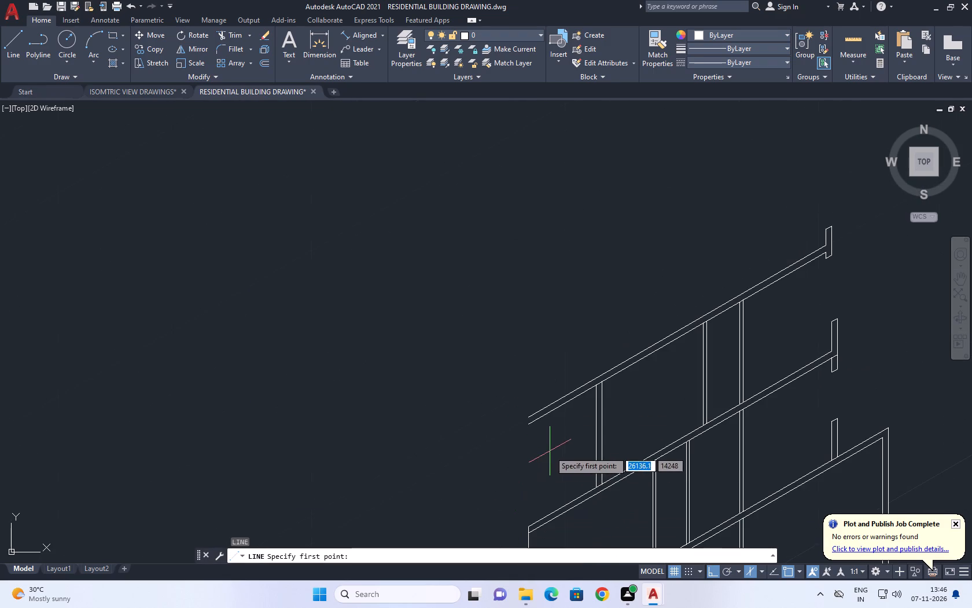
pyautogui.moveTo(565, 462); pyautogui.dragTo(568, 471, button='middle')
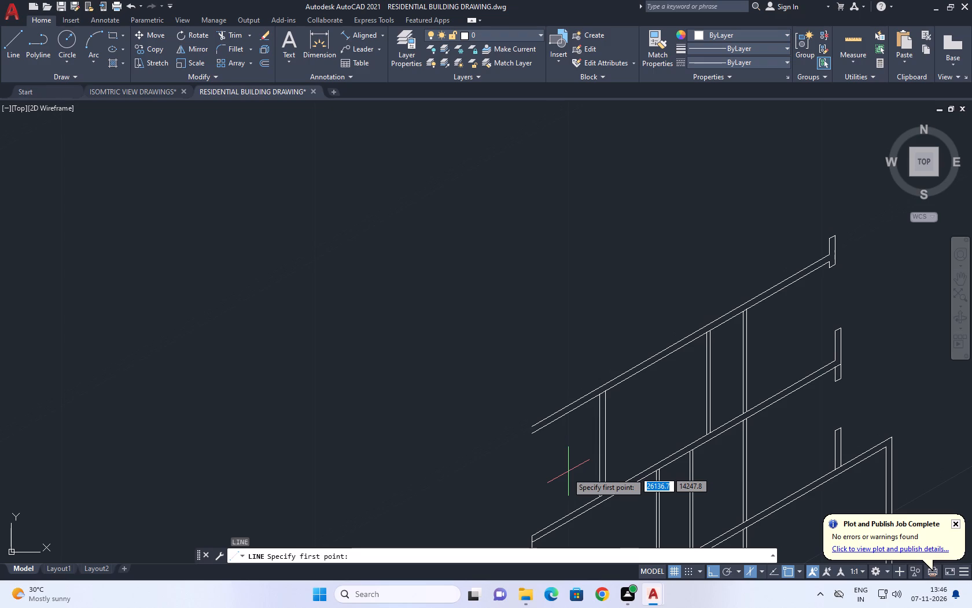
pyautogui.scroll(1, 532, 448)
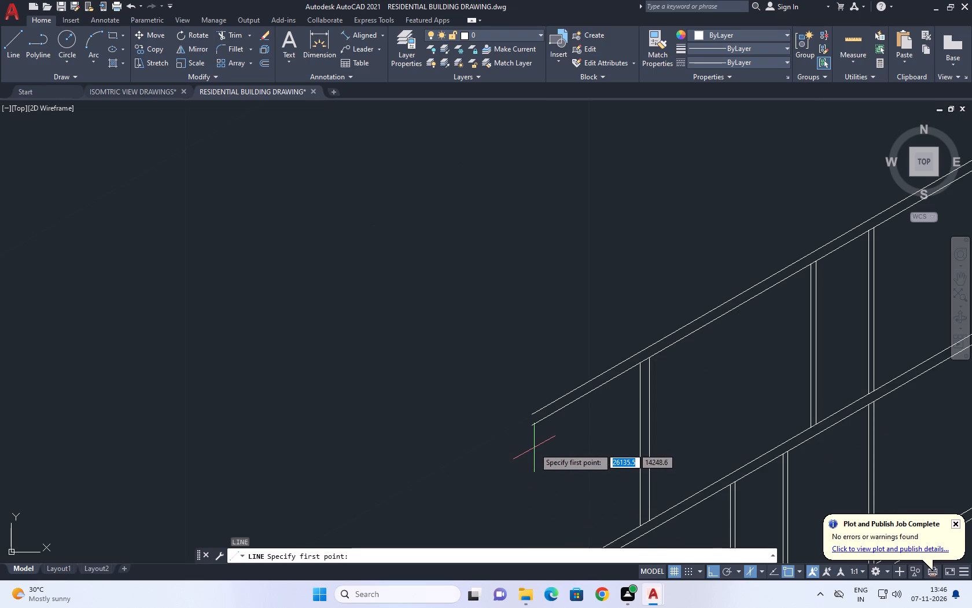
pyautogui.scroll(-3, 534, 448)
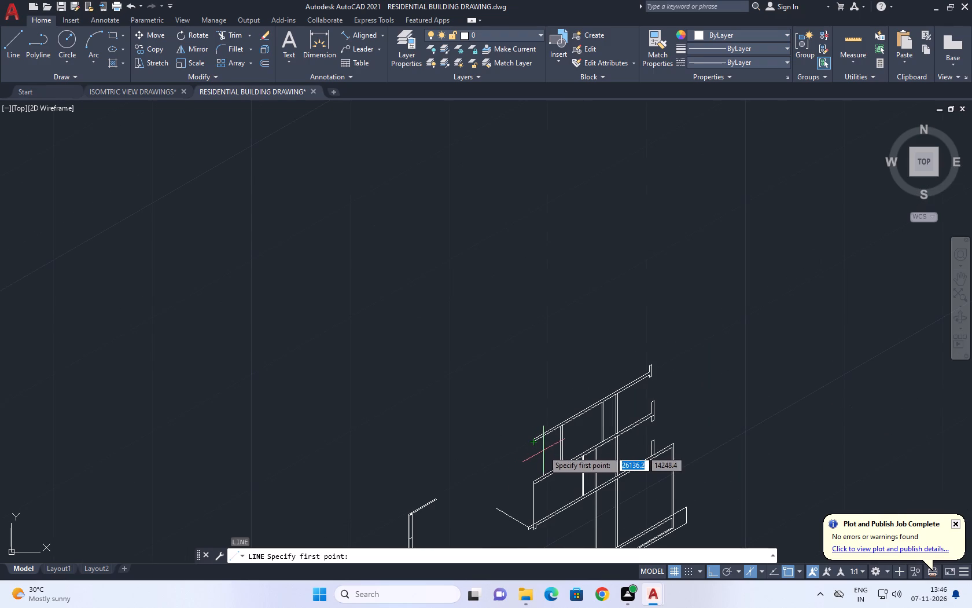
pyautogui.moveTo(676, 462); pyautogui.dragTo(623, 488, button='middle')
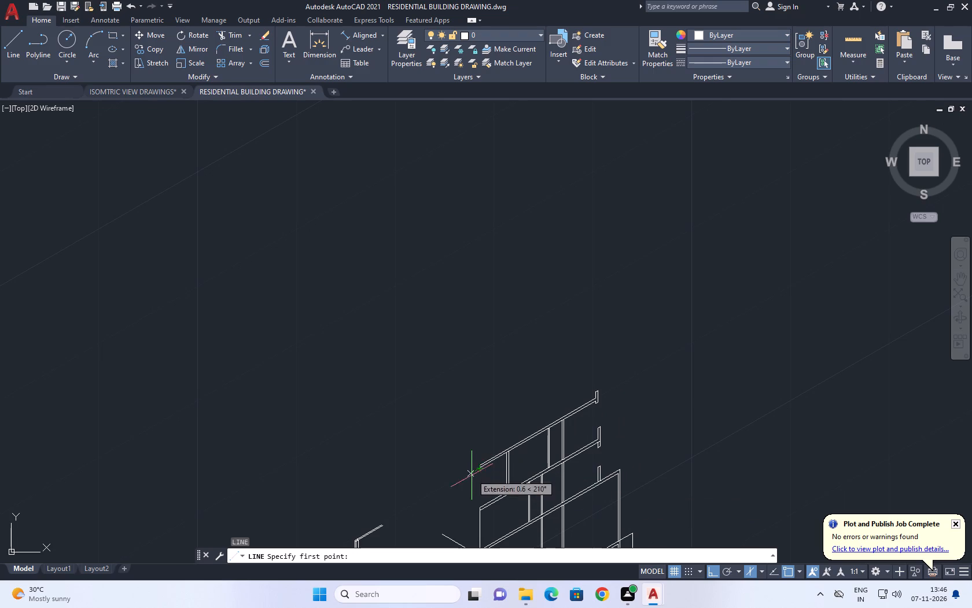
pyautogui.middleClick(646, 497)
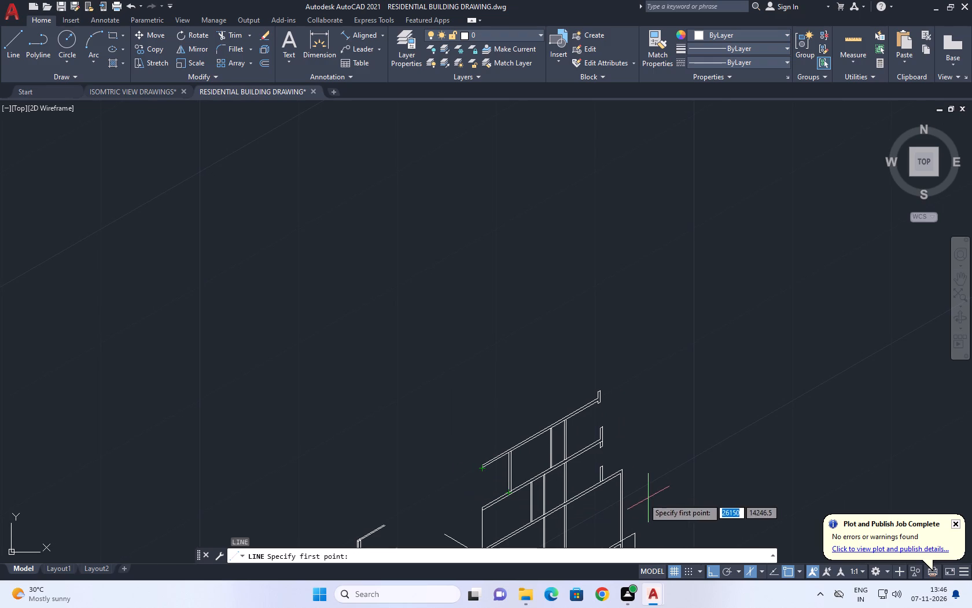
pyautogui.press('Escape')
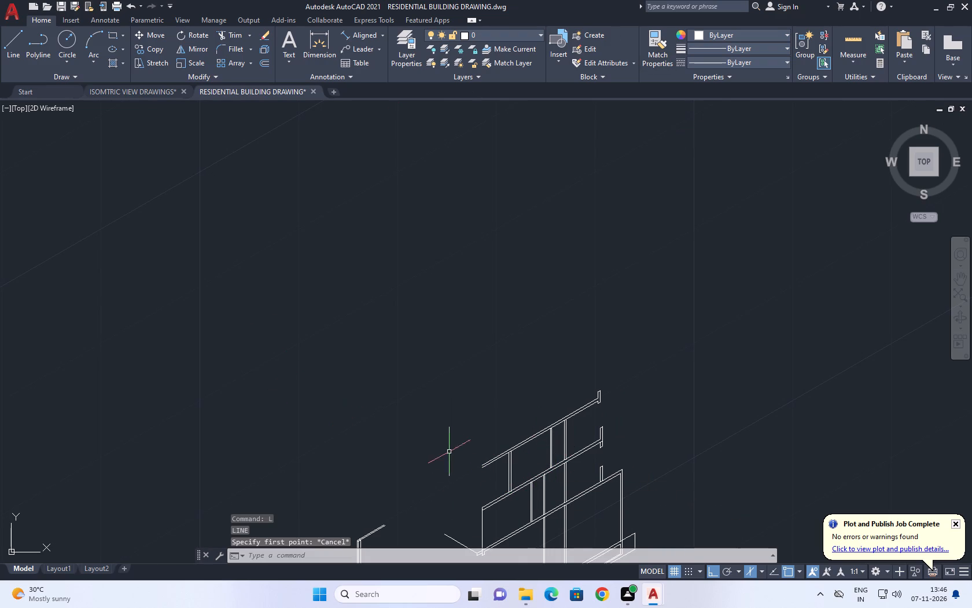
# Extend the down-slope post's two vertical lines up to the new beam's upper edge.
pyautogui.scroll(1, 461, 468)
pyautogui.press('e')
pyautogui.press('x')
pyautogui.press('space')
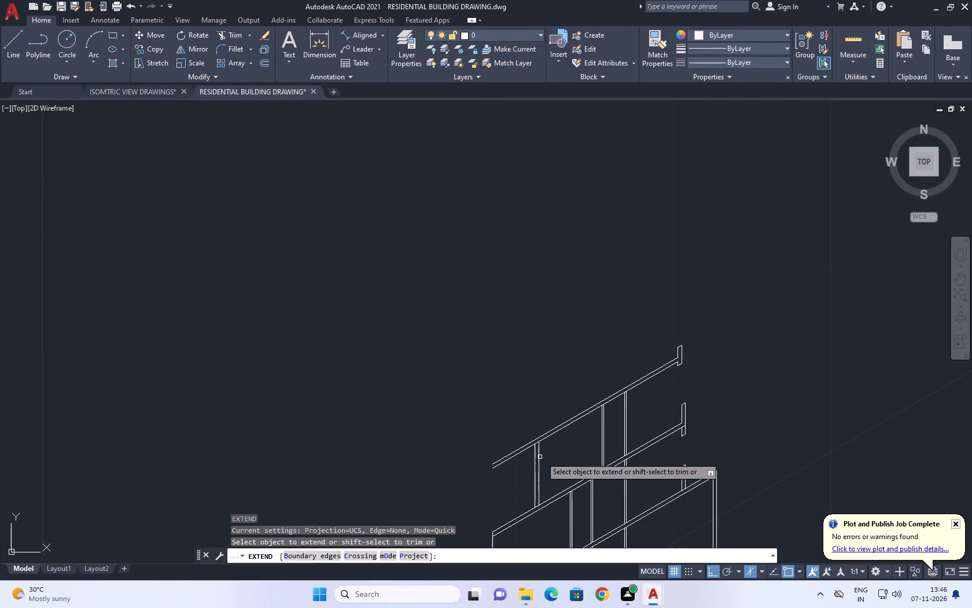
pyautogui.click(550, 456)
pyautogui.moveTo(496, 488); pyautogui.dragTo(503, 493)
pyautogui.press('Escape')
# Trim both top beam edges beyond the down-slope post, and the crossing segments inside the corner, to form a clean beam-to-post corner.
pyautogui.write('TR')
pyautogui.press('space')
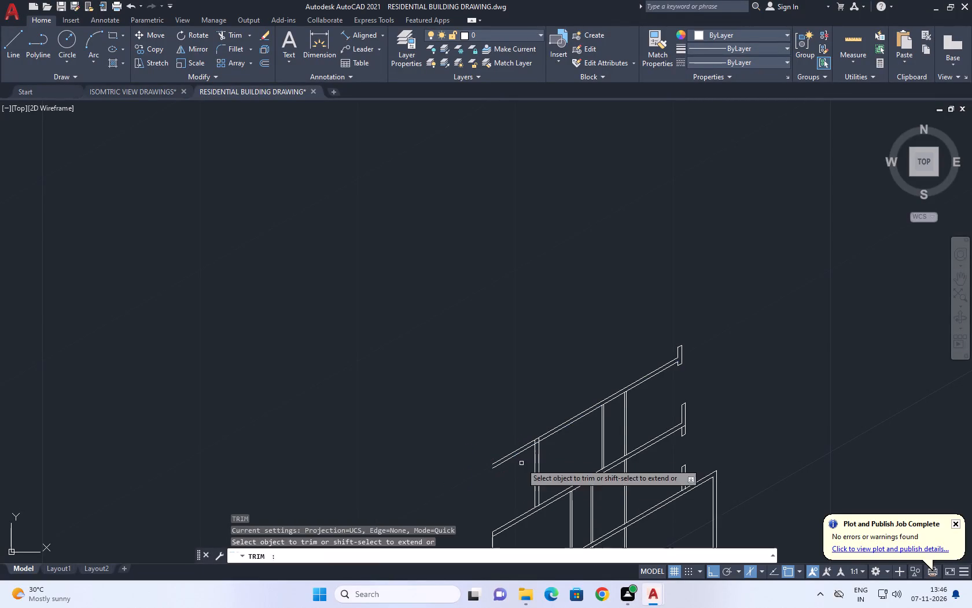
pyautogui.click(518, 481)
pyautogui.click(503, 410)
pyautogui.scroll(4, 517, 452)
pyautogui.scroll(3, 610, 407)
pyautogui.click(572, 399)
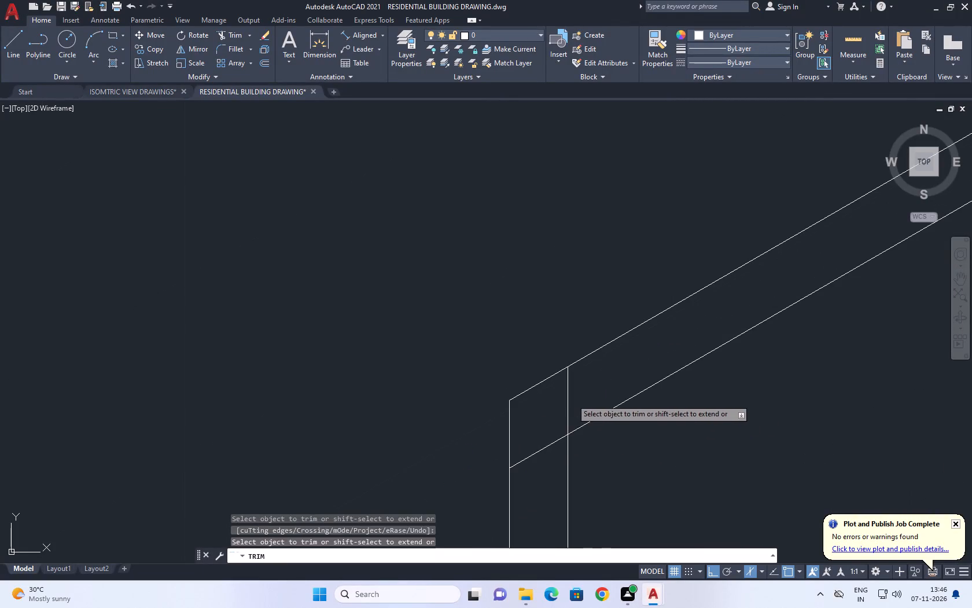
pyautogui.click(530, 464)
pyautogui.press('Escape')
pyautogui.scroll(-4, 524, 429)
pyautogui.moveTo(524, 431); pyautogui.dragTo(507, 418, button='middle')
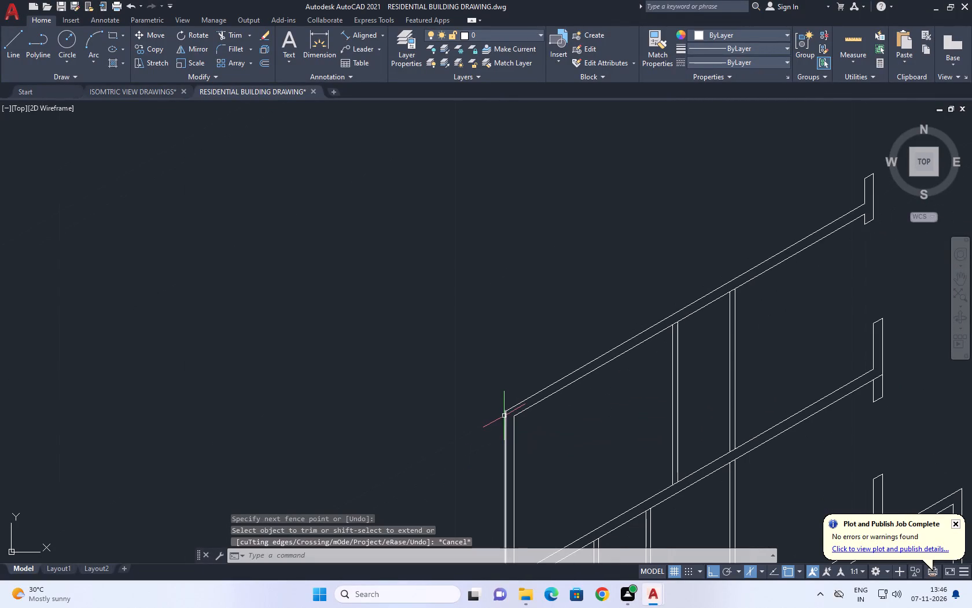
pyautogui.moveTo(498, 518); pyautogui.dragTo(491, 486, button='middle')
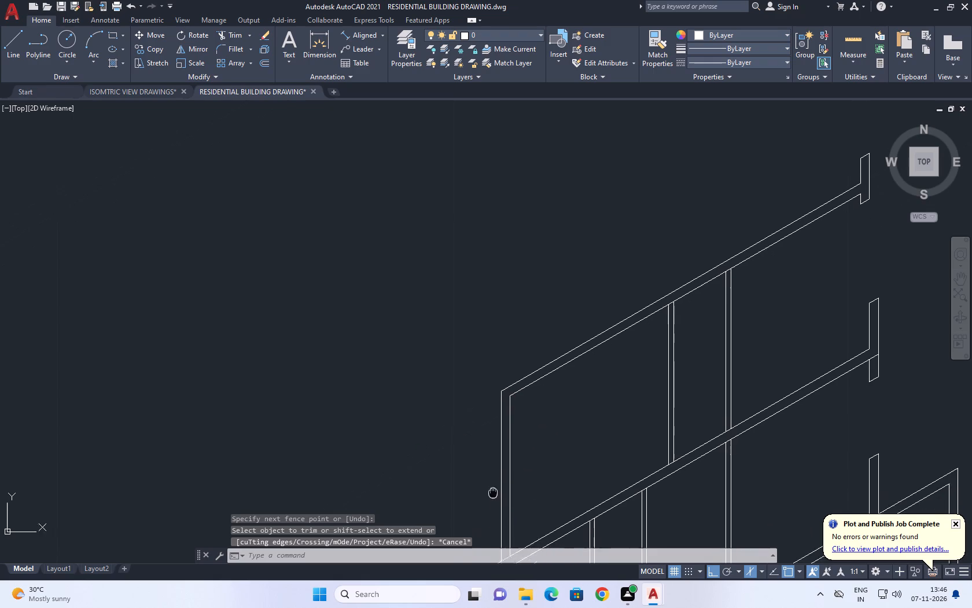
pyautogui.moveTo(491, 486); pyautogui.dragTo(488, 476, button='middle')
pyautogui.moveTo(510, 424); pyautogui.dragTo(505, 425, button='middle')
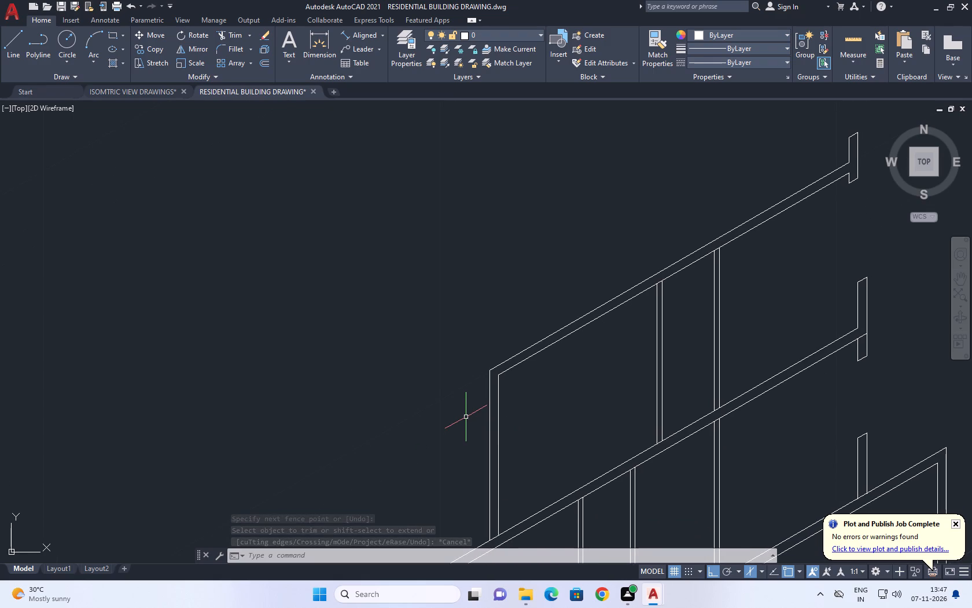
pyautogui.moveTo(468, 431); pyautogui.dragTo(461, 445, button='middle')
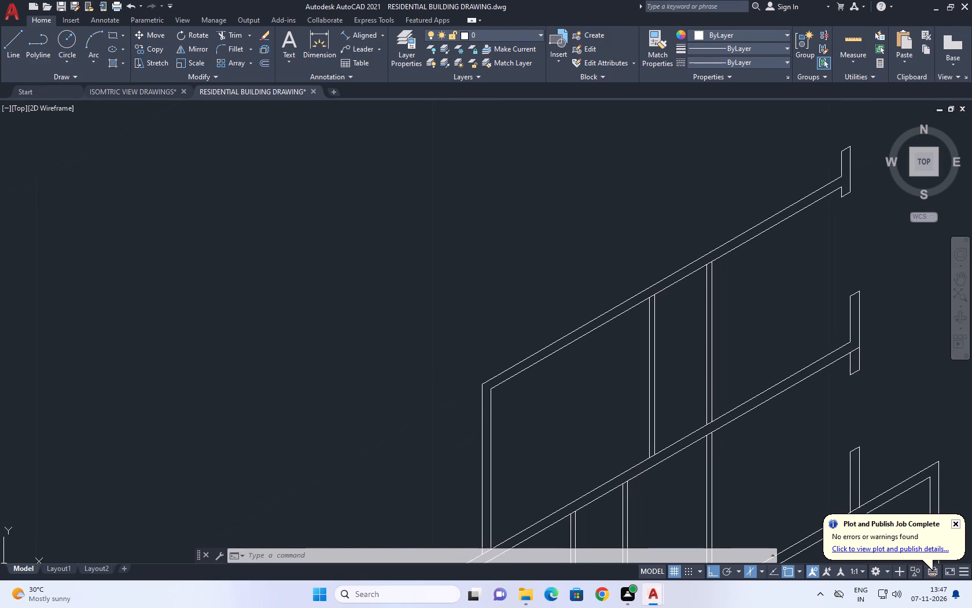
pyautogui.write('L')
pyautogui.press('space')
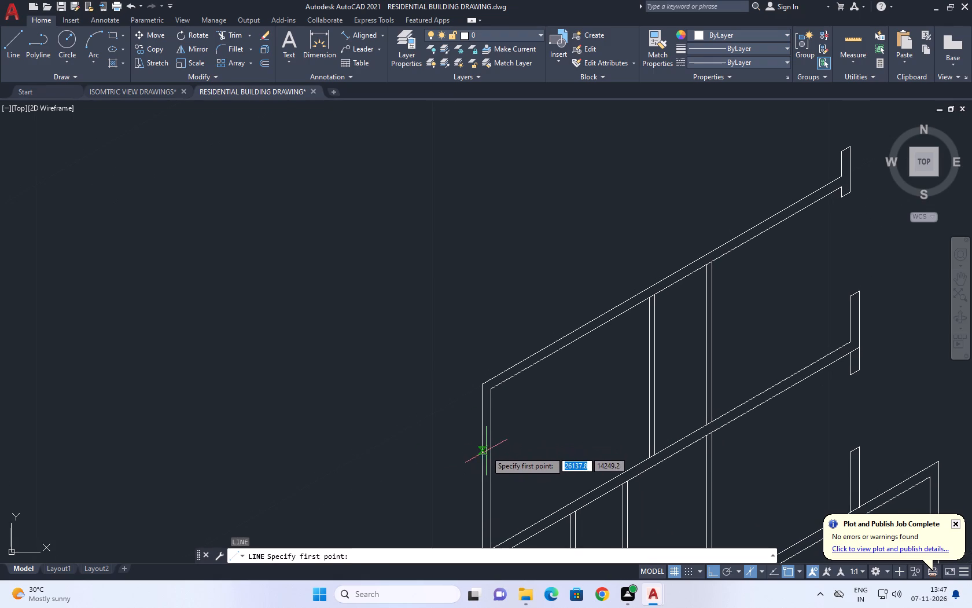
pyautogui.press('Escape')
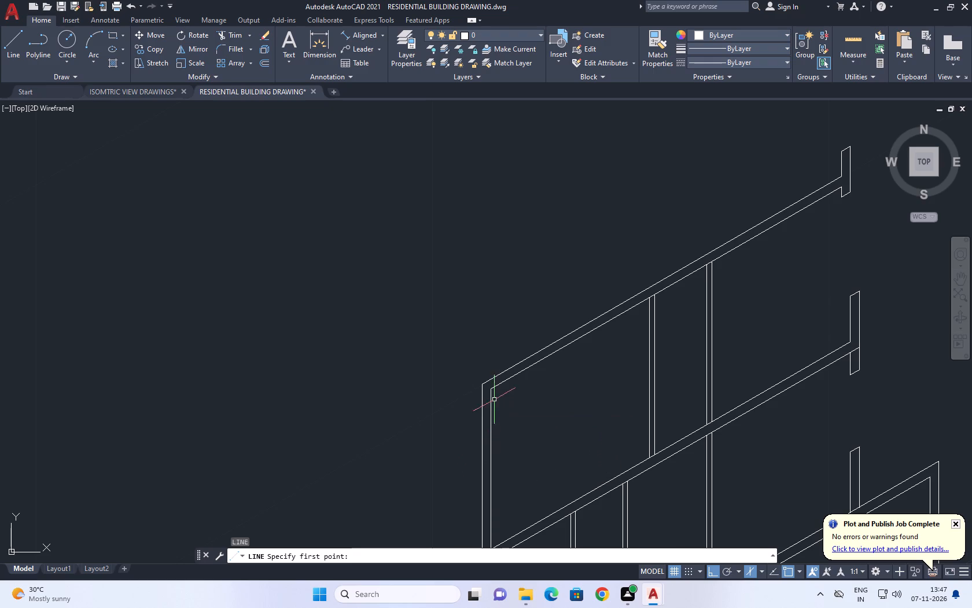
# Draw a short sloped line from the corner's inner vertex down-slope past the post's outer vertical.
pyautogui.write('L')
pyautogui.press('space')
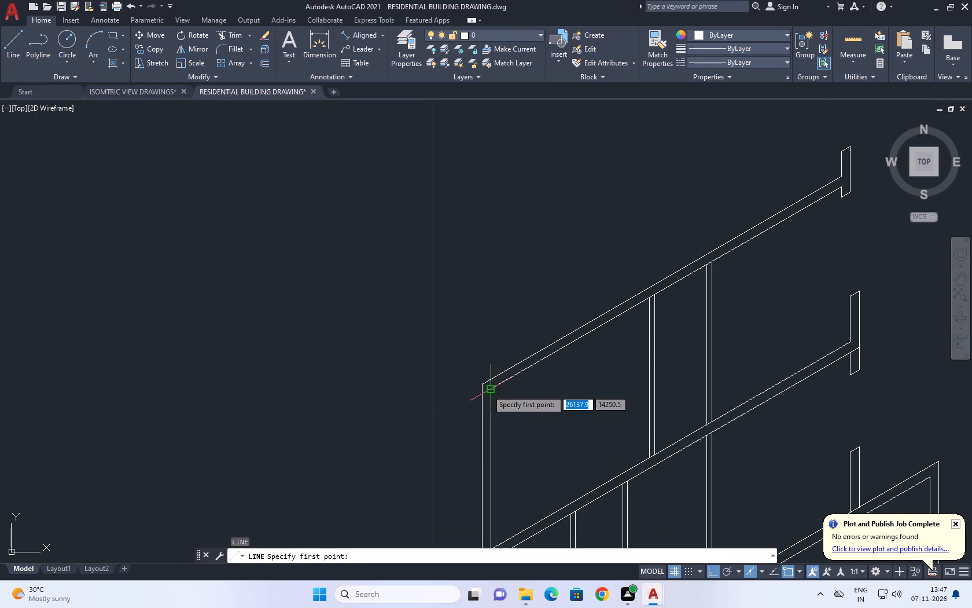
pyautogui.click(487, 390)
pyautogui.scroll(2, 459, 395)
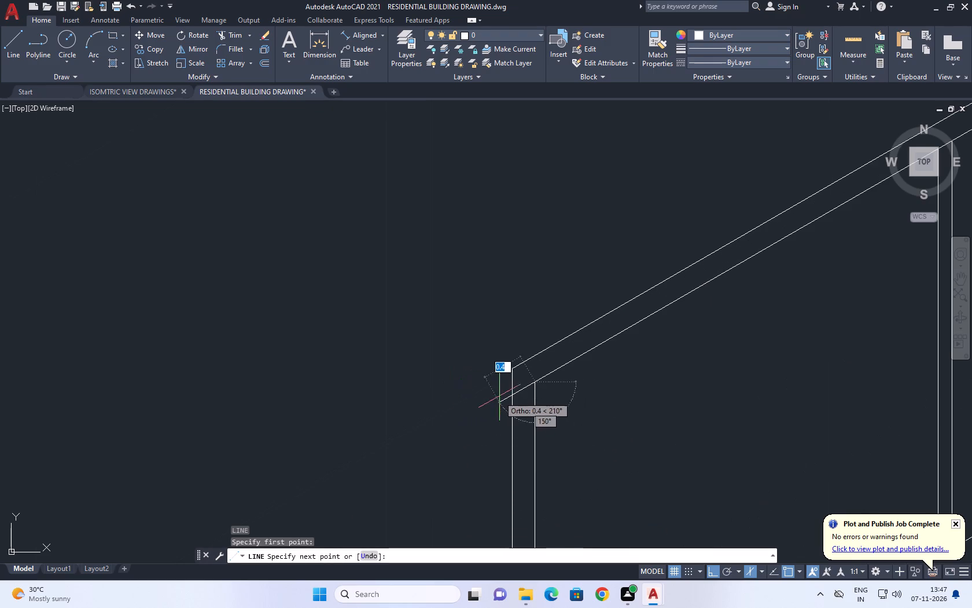
pyautogui.click(489, 409)
pyautogui.press('Escape')
# Copy the short sloped line 0.9 straight down the post.
pyautogui.click(497, 412)
pyautogui.click(480, 400)
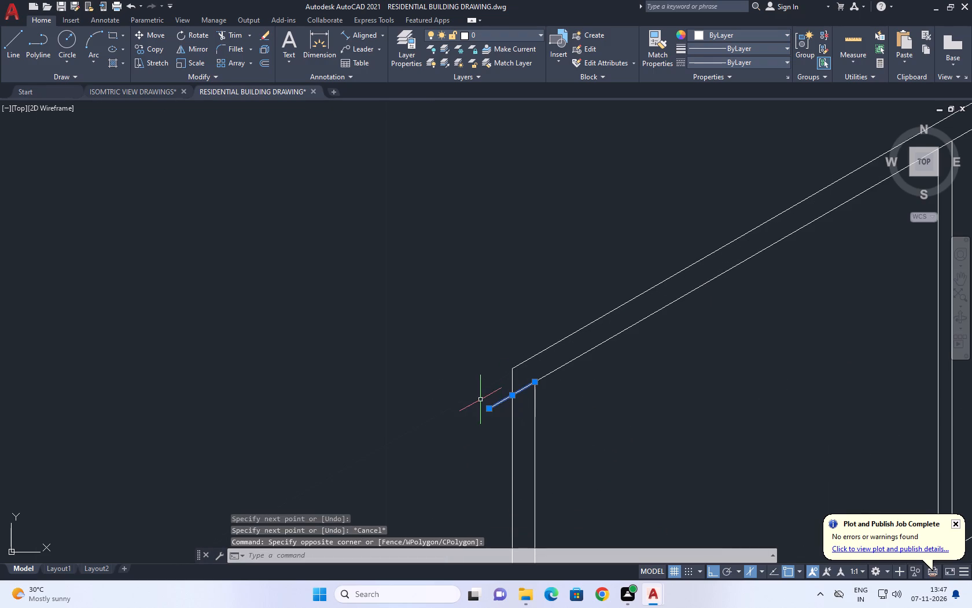
pyautogui.moveTo(496, 453); pyautogui.dragTo(485, 425, button='middle')
pyautogui.write('CO')
pyautogui.press('space')
pyautogui.click(535, 383)
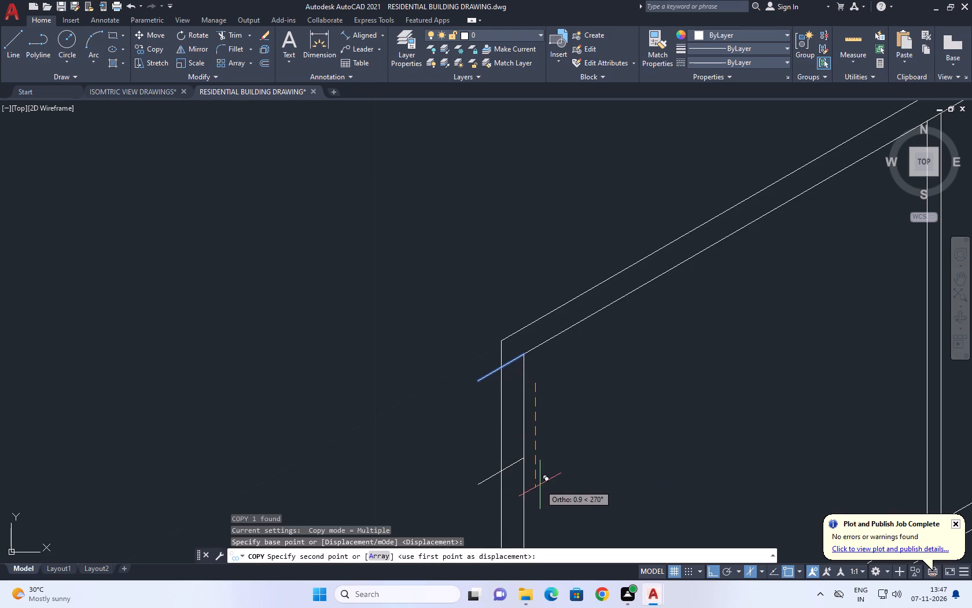
pyautogui.write('0.9')
pyautogui.press('Return')
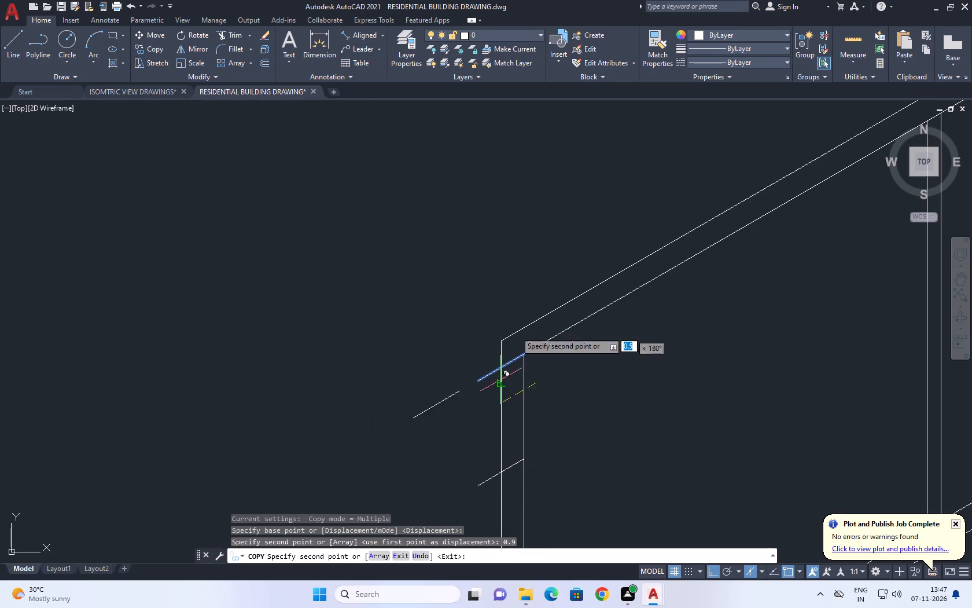
pyautogui.press('Escape')
# Trim the overhang of both short sloped lines beyond the post's outer vertical.
pyautogui.write('TR')
pyautogui.press('space')
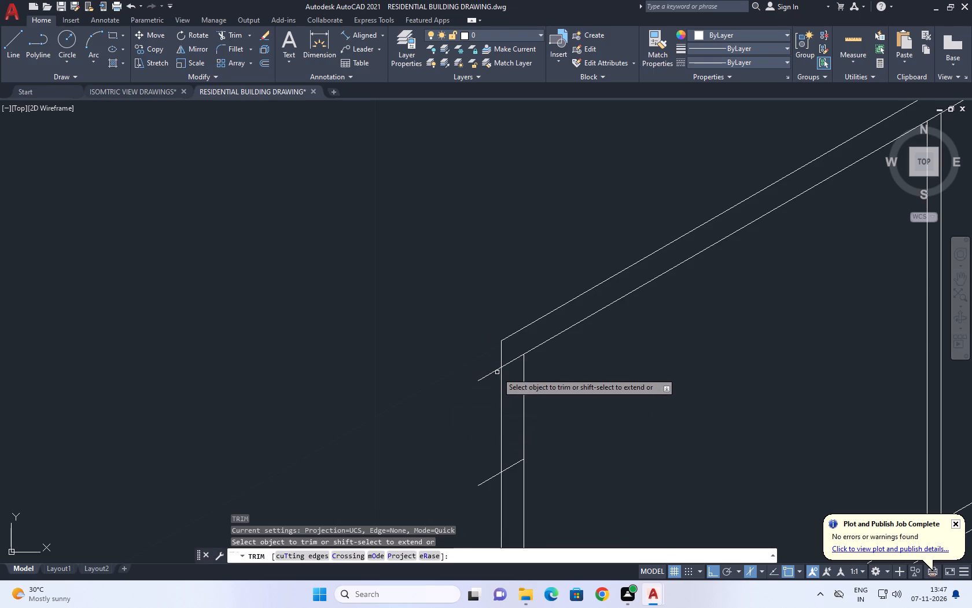
pyautogui.click(495, 371)
pyautogui.click(489, 479)
pyautogui.press('Escape')
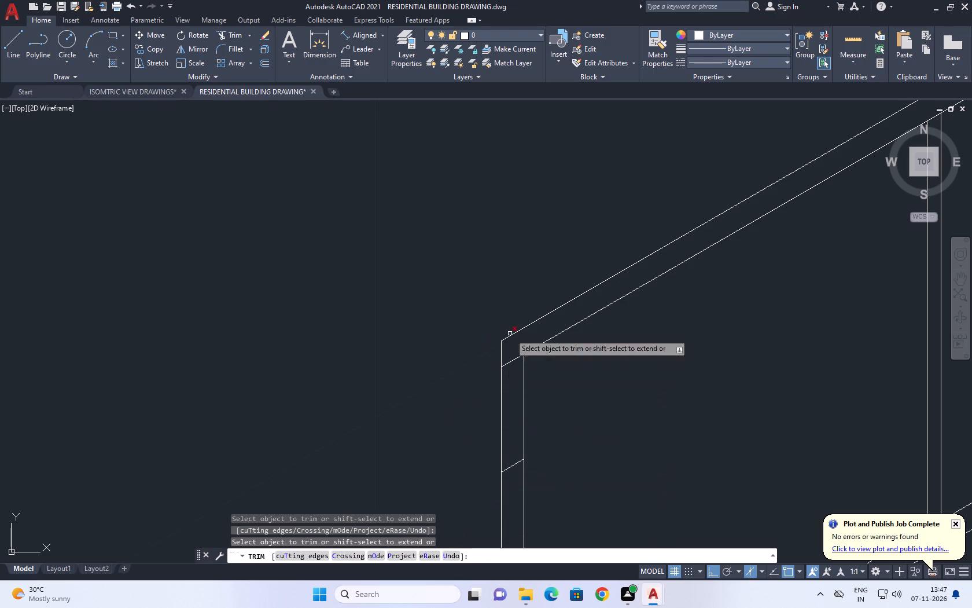
# Move both short sloped lines together vertically up from the inner corner to the beam's upper edge.
pyautogui.scroll(2, 501, 389)
pyautogui.click(518, 333)
pyautogui.click(513, 307)
pyautogui.scroll(-2, 517, 362)
pyautogui.scroll(1, 524, 426)
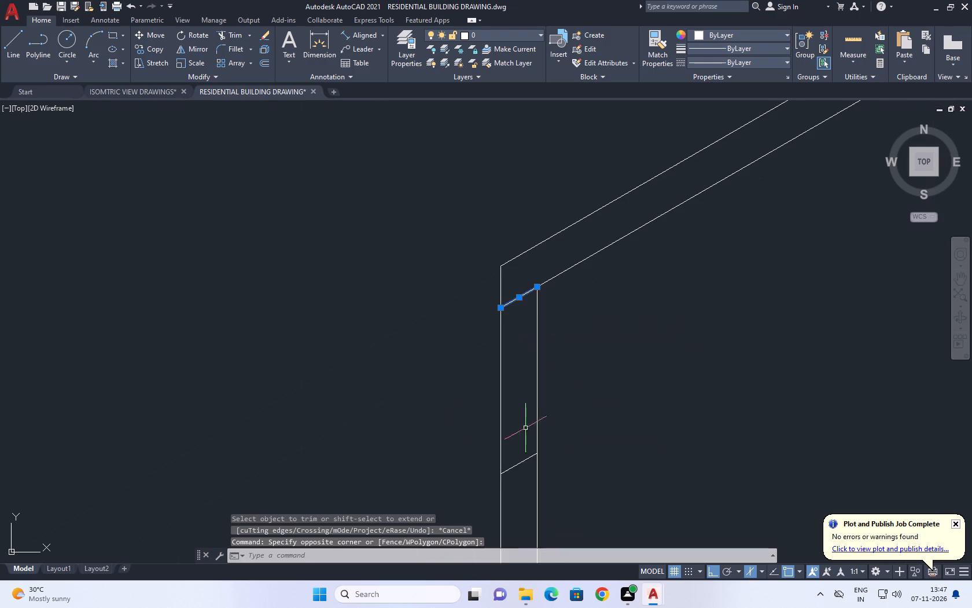
pyautogui.click(527, 466)
pyautogui.click(514, 449)
pyautogui.press('m')
pyautogui.press('space')
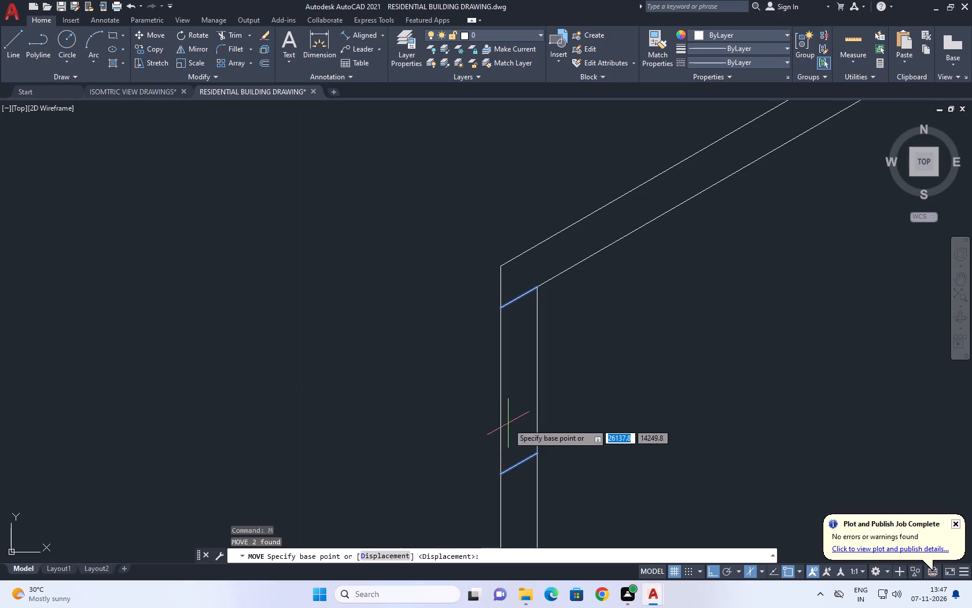
pyautogui.click(534, 292)
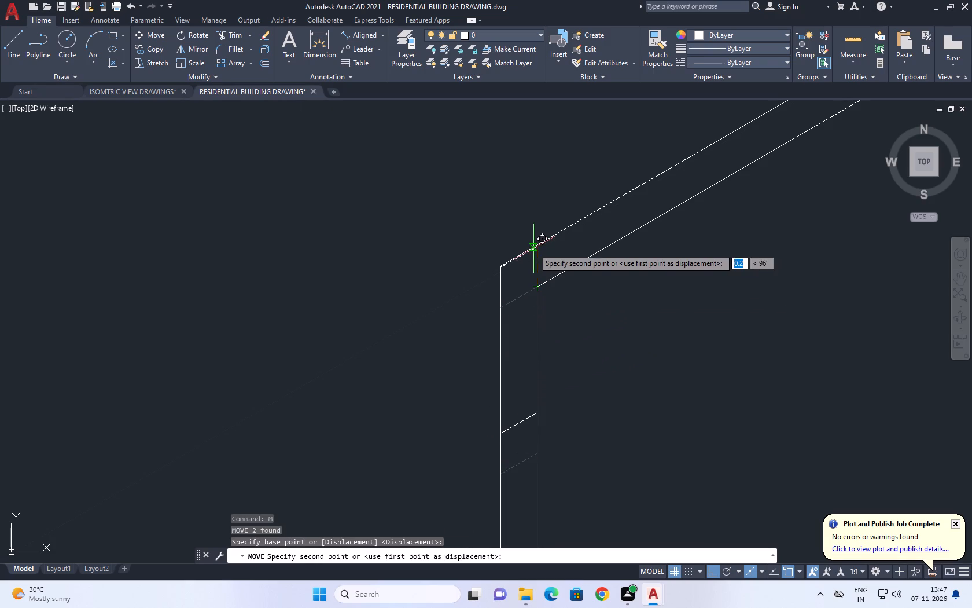
pyautogui.click(533, 248)
# Move the upper short sloped line so its down-slope end meets the beam's outer top corner.
pyautogui.scroll(6, 505, 265)
pyautogui.click(453, 282)
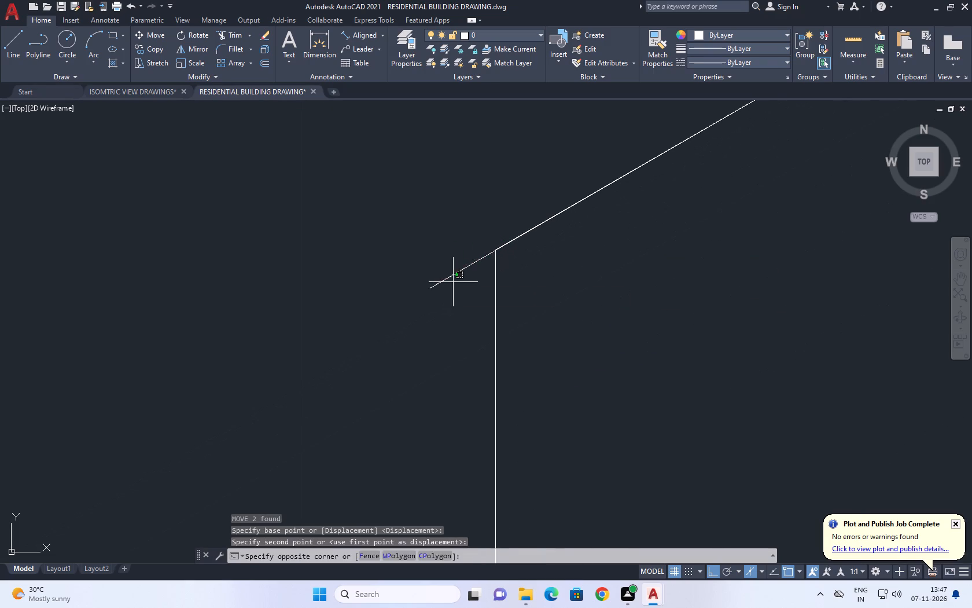
pyautogui.click(425, 254)
pyautogui.scroll(-6, 529, 244)
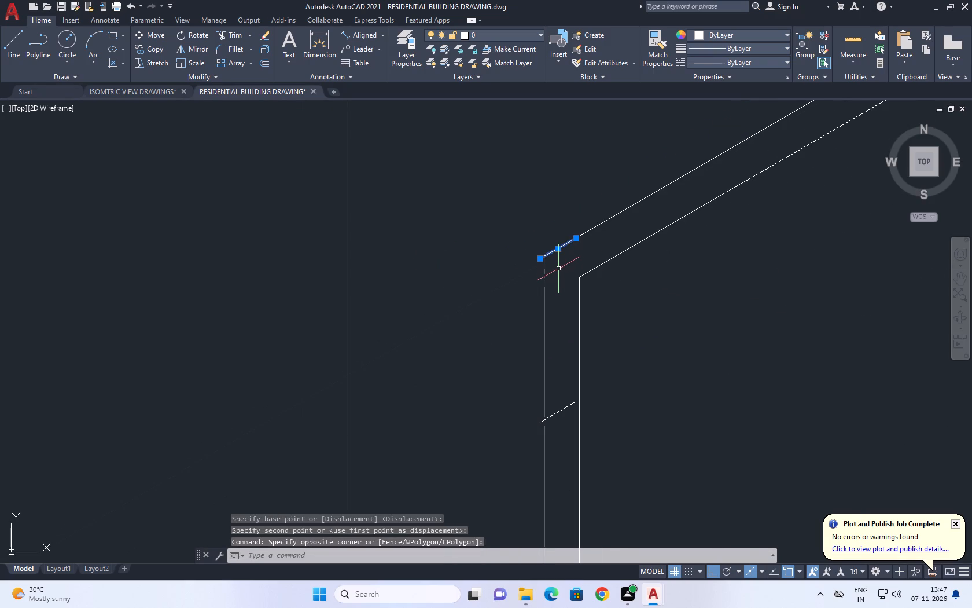
pyautogui.press('m')
pyautogui.press('space')
pyautogui.scroll(5, 541, 272)
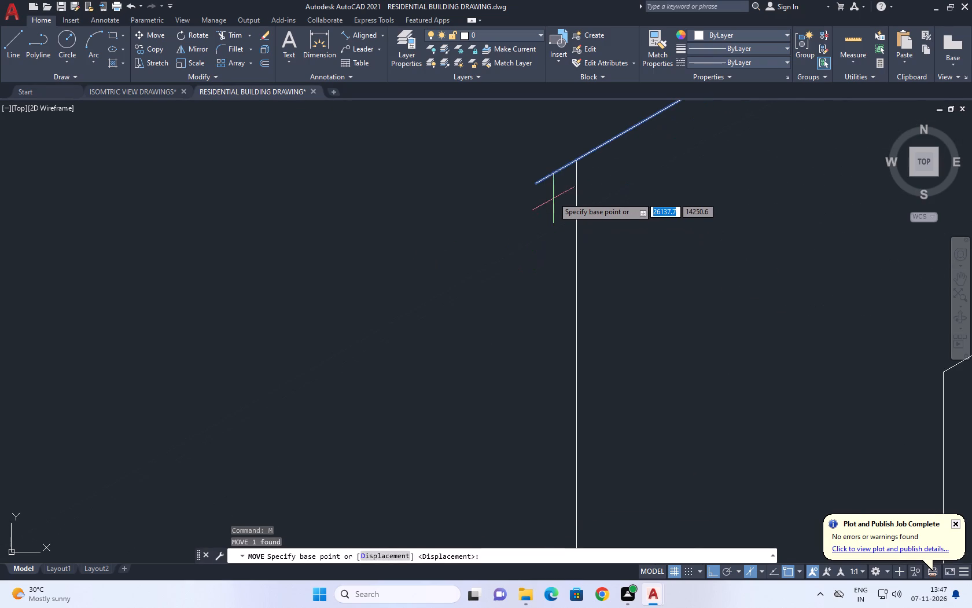
pyautogui.click(539, 184)
pyautogui.click(576, 162)
pyautogui.scroll(-4, 573, 171)
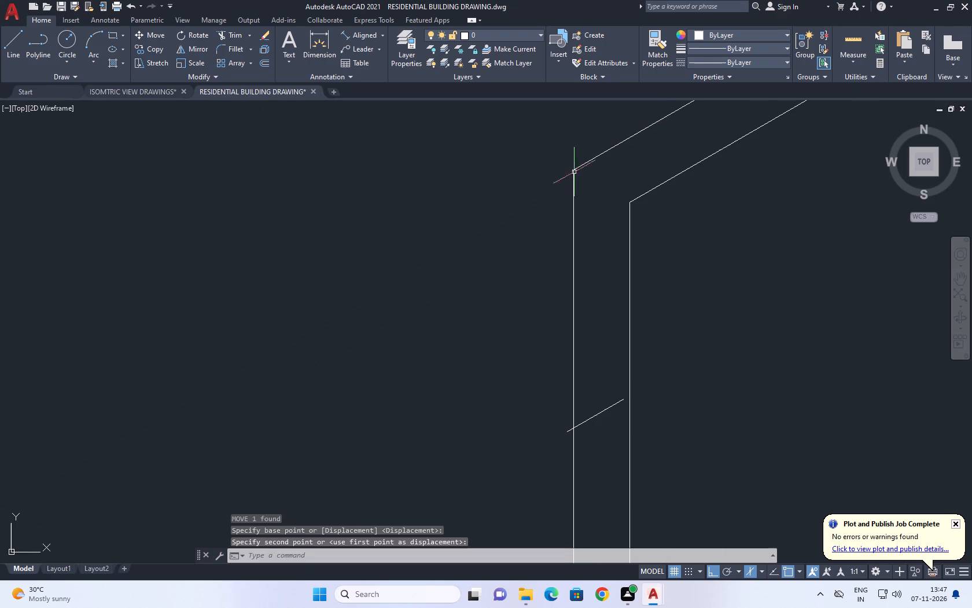
# Move the lower short sloped line along its slope so it spans exactly between the post's two verticals.
pyautogui.click(599, 422)
pyautogui.click(597, 402)
pyautogui.press('m')
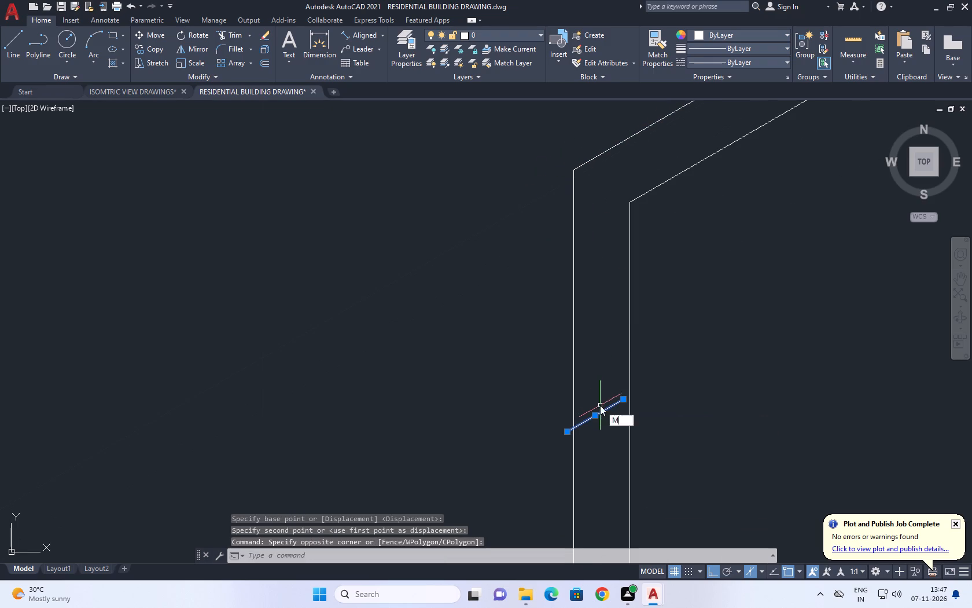
pyautogui.press('space')
pyautogui.click(568, 431)
pyautogui.click(580, 426)
pyautogui.scroll(2, 570, 428)
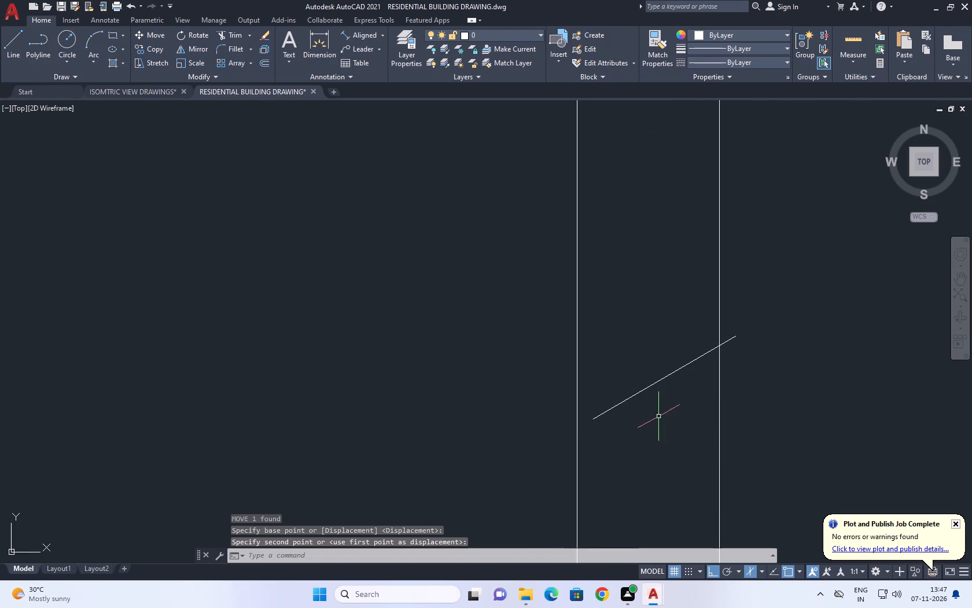
pyautogui.click(658, 416)
pyautogui.click(631, 354)
pyautogui.press('m')
pyautogui.press('space')
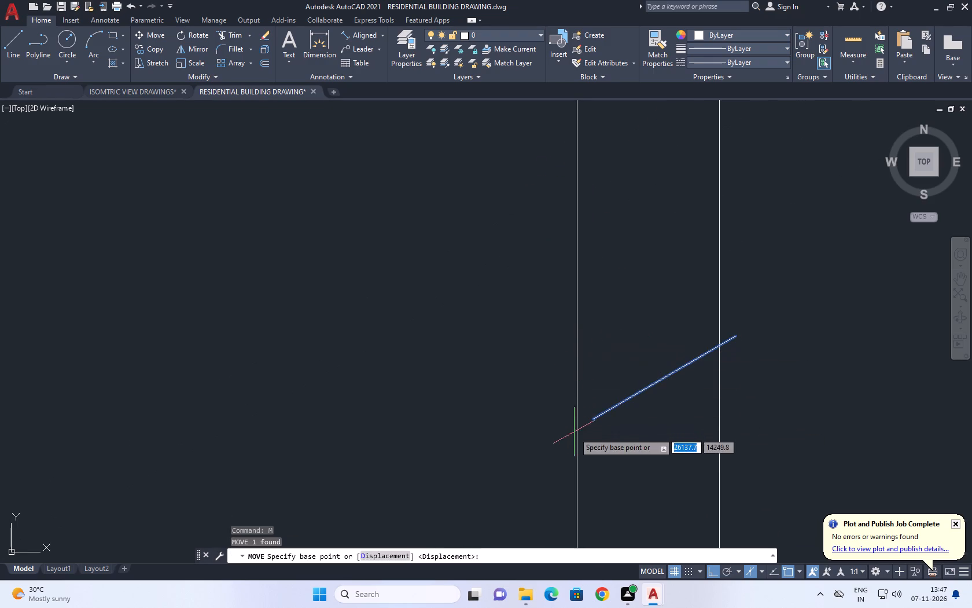
pyautogui.click(590, 419)
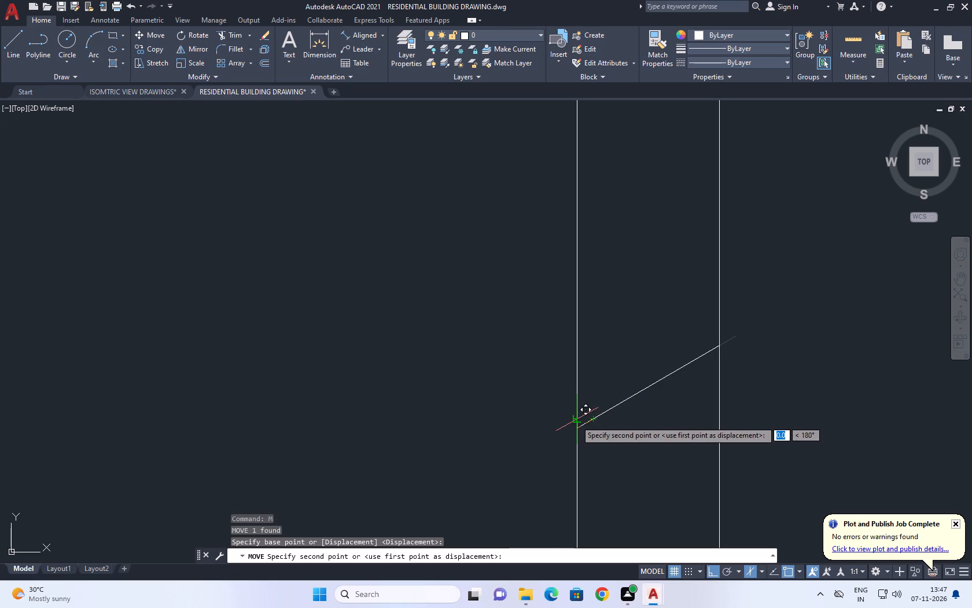
pyautogui.click(575, 428)
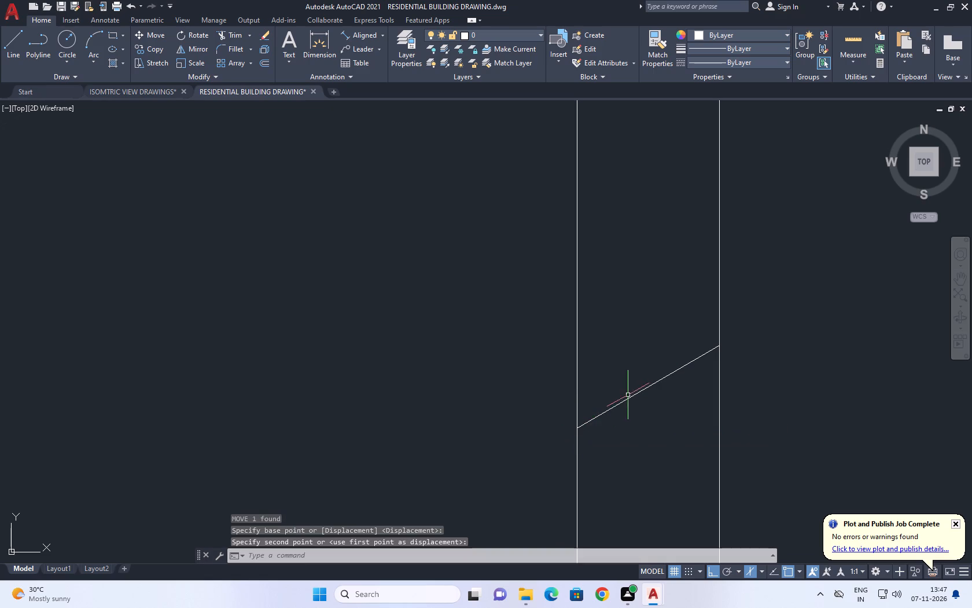
# Draw a 3.5 line on the left isoplane at 150° from the top beam's upper edge above the post's inner vertical.
pyautogui.scroll(-4, 606, 409)
pyautogui.moveTo(612, 335); pyautogui.dragTo(627, 384, button='middle')
pyautogui.scroll(-1, 627, 384)
pyautogui.write('L')
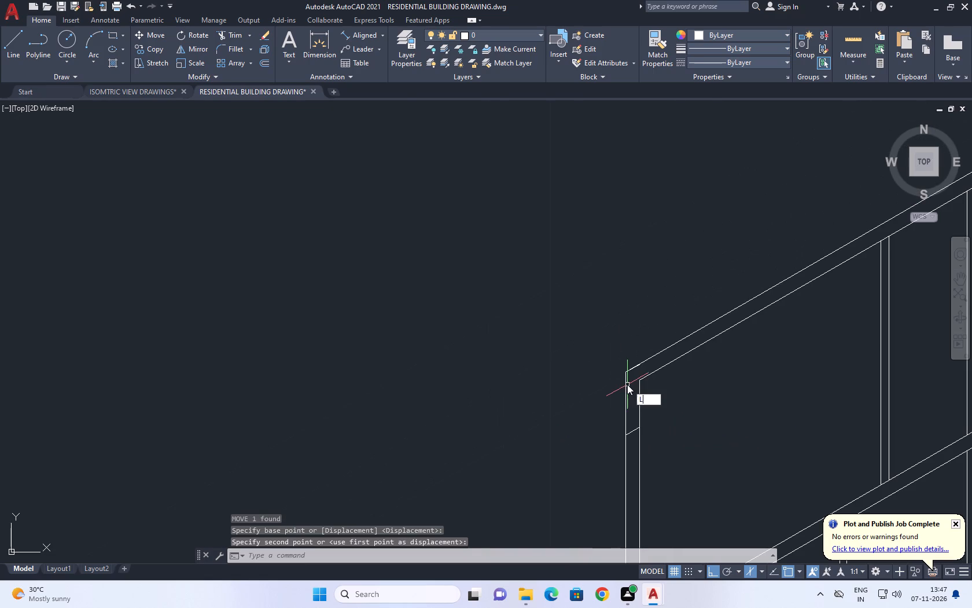
pyautogui.press('space')
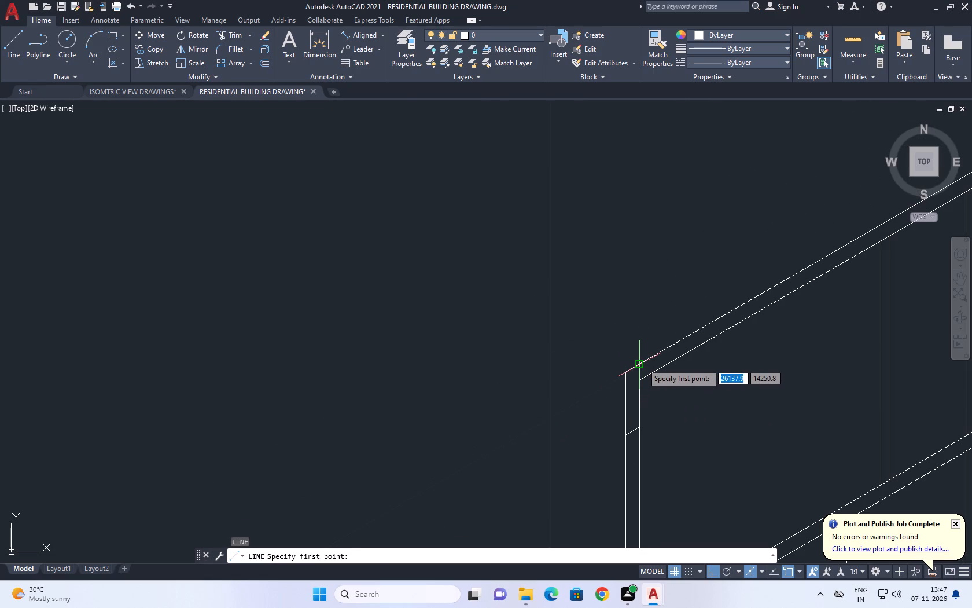
pyautogui.click(642, 364)
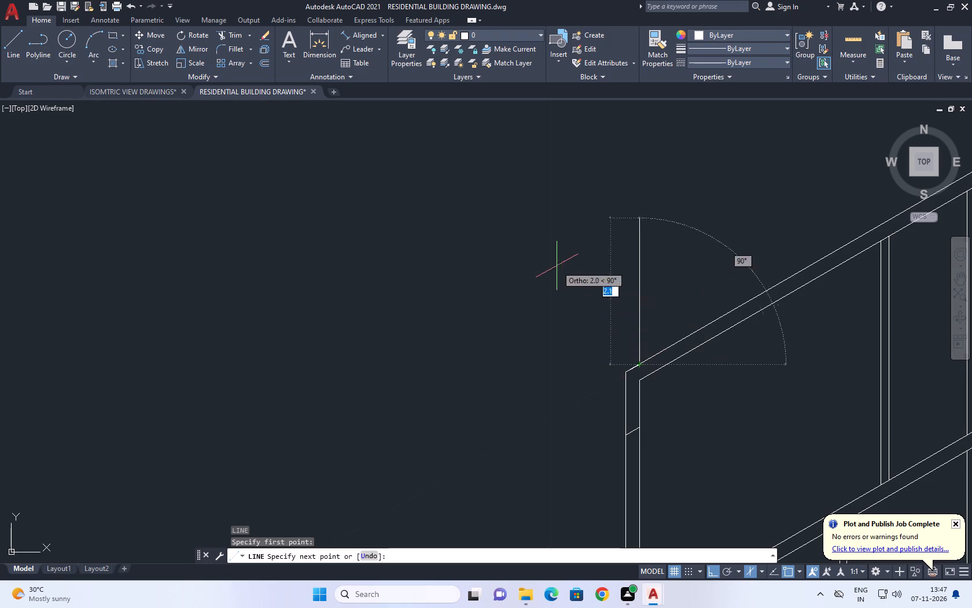
pyautogui.press('F8')
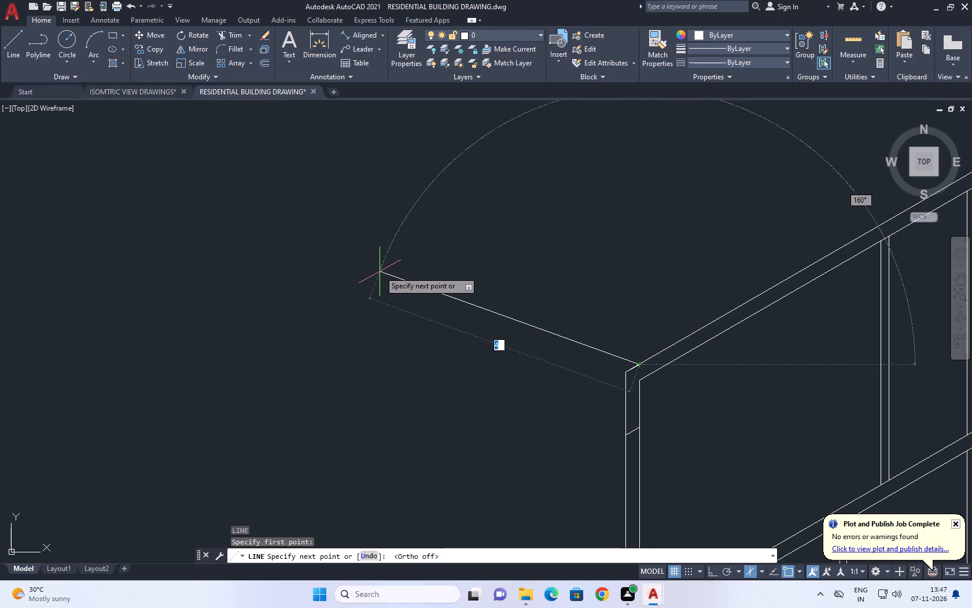
pyautogui.press('F8')
pyautogui.press('F5')
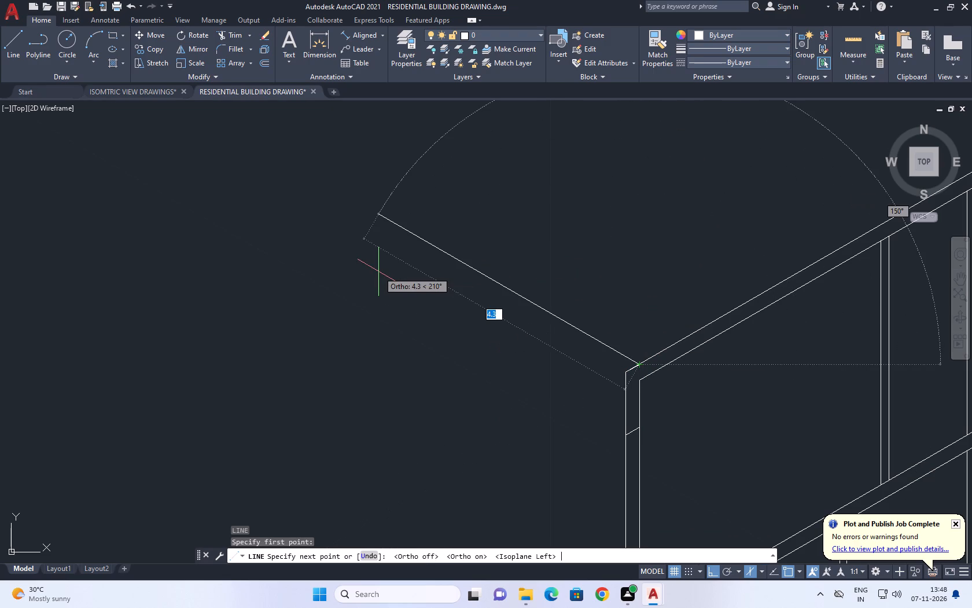
pyautogui.scroll(2, 390, 299)
pyautogui.scroll(-2, 388, 298)
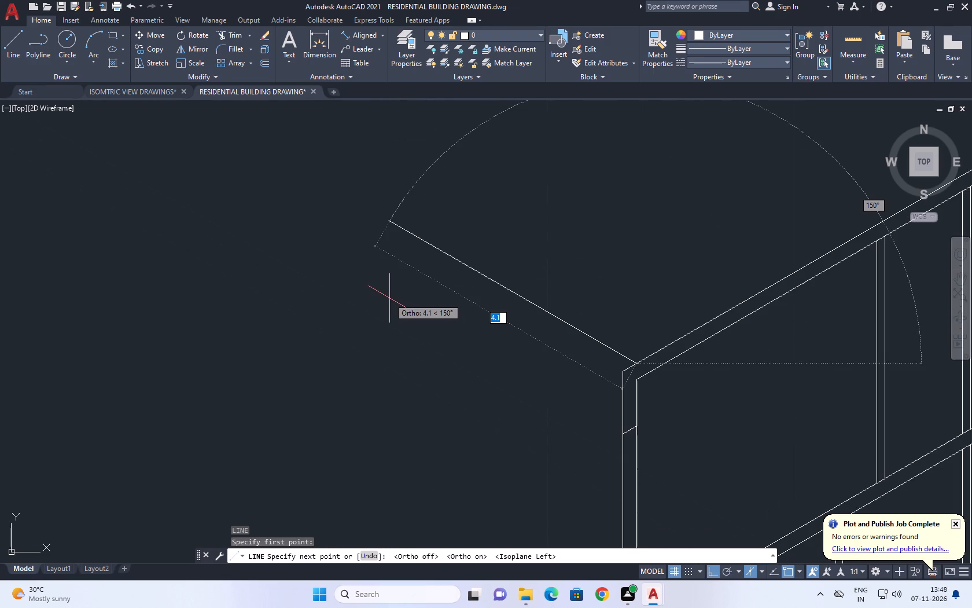
pyautogui.moveTo(401, 321); pyautogui.dragTo(411, 327, button='middle')
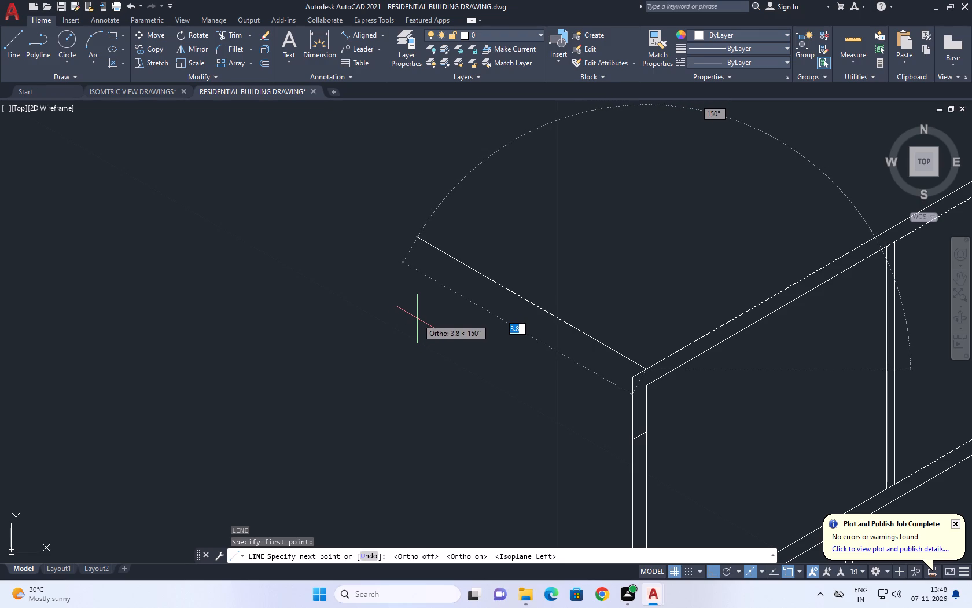
pyautogui.scroll(-2, 433, 327)
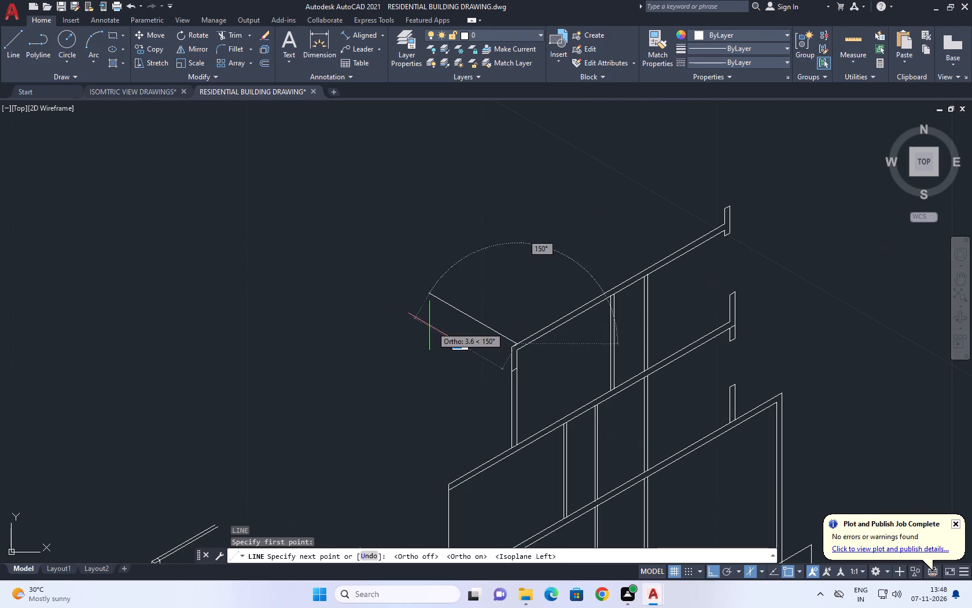
pyautogui.write('3.5')
pyautogui.press('Return')
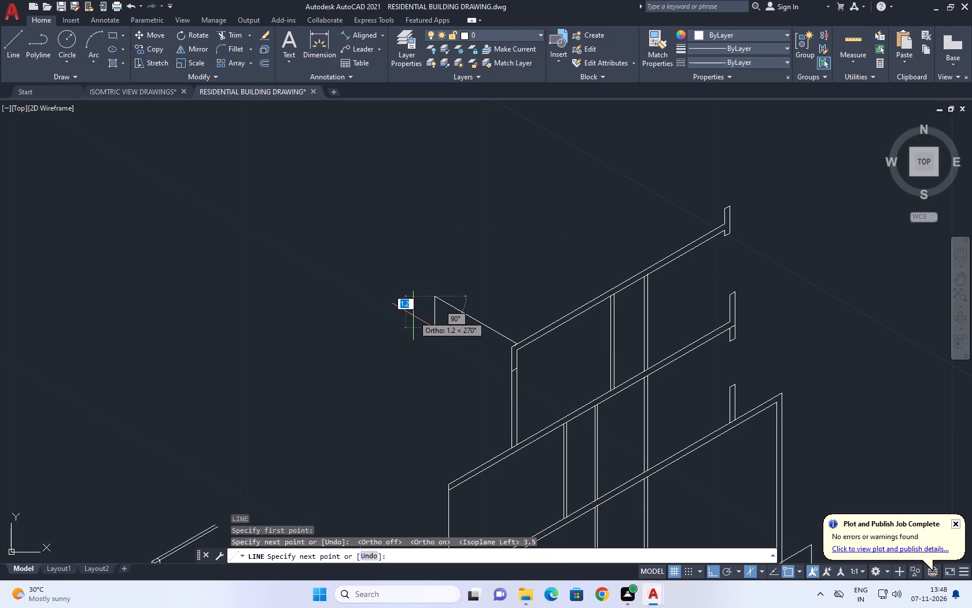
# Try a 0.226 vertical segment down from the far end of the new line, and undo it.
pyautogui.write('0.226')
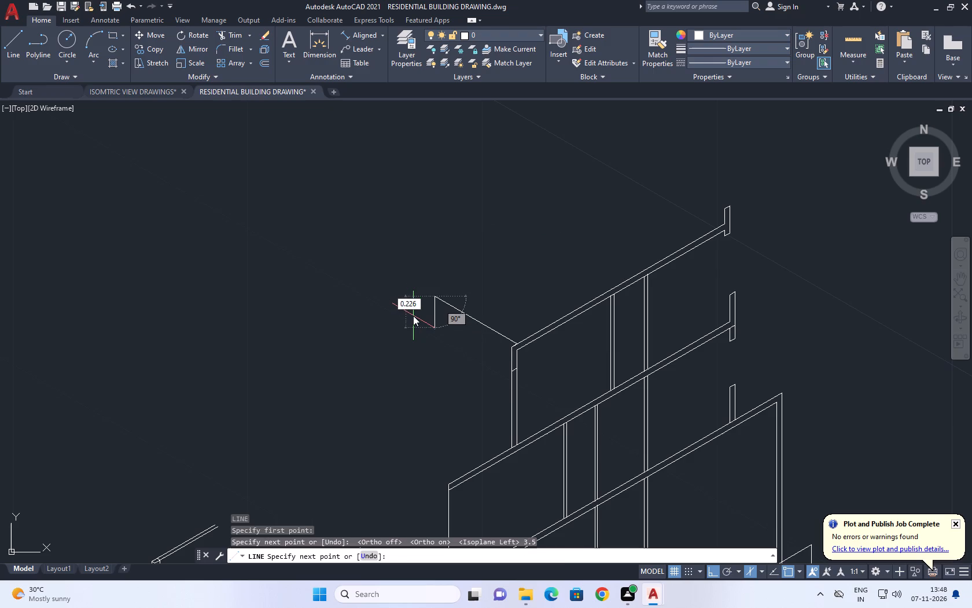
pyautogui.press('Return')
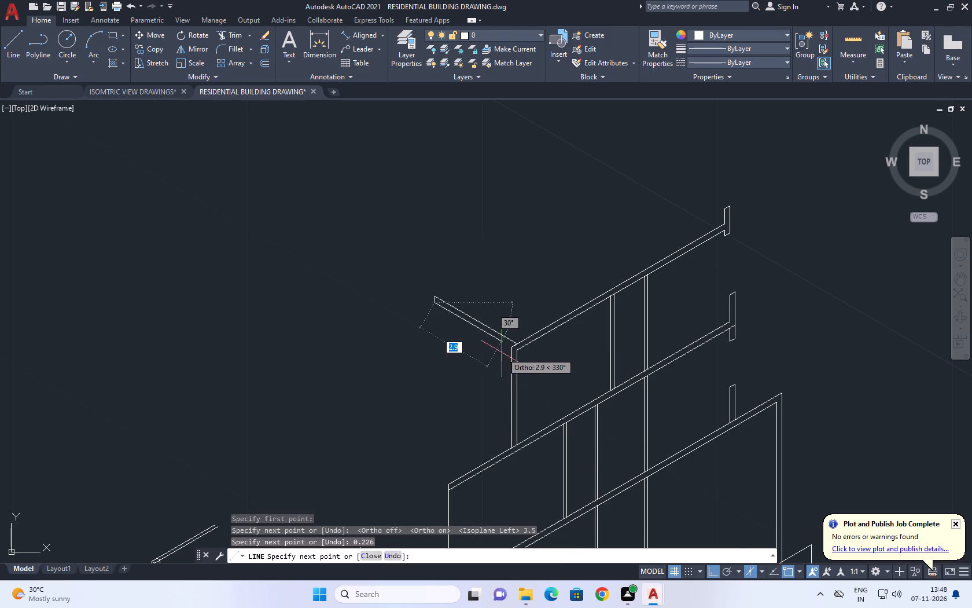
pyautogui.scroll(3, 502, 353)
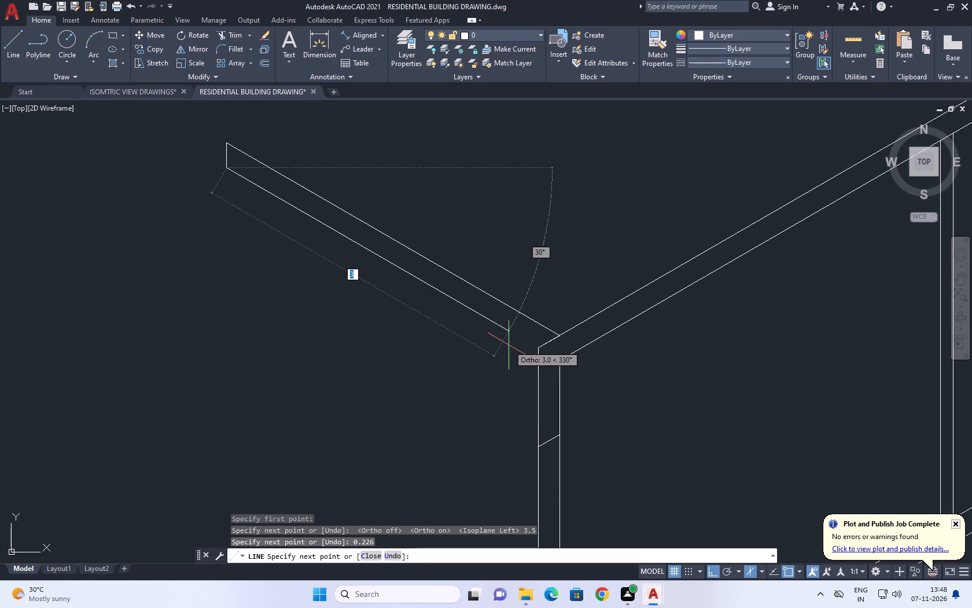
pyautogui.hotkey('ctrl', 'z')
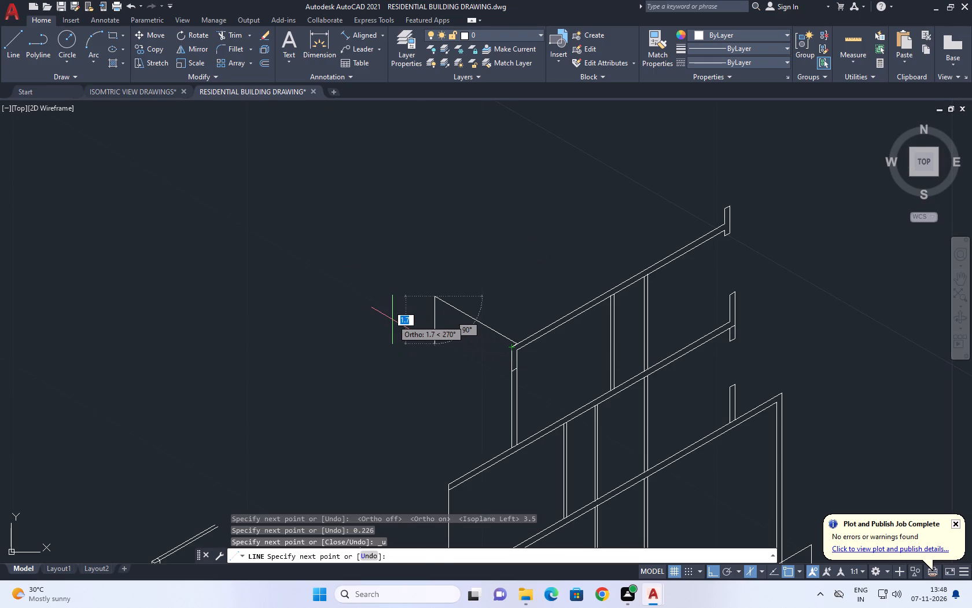
# Continue with a 0.226 end edge on the top isoplane and a parallel return line to the post's outer top corner.
pyautogui.press('F5')
pyautogui.write('0.226')
pyautogui.press('Return')
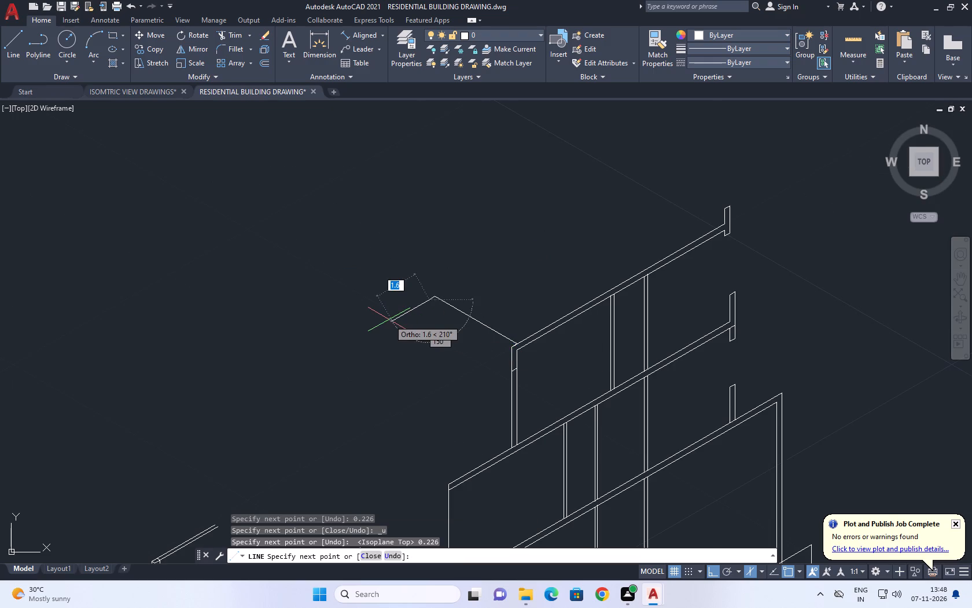
pyautogui.scroll(1, 389, 320)
pyautogui.scroll(2, 582, 361)
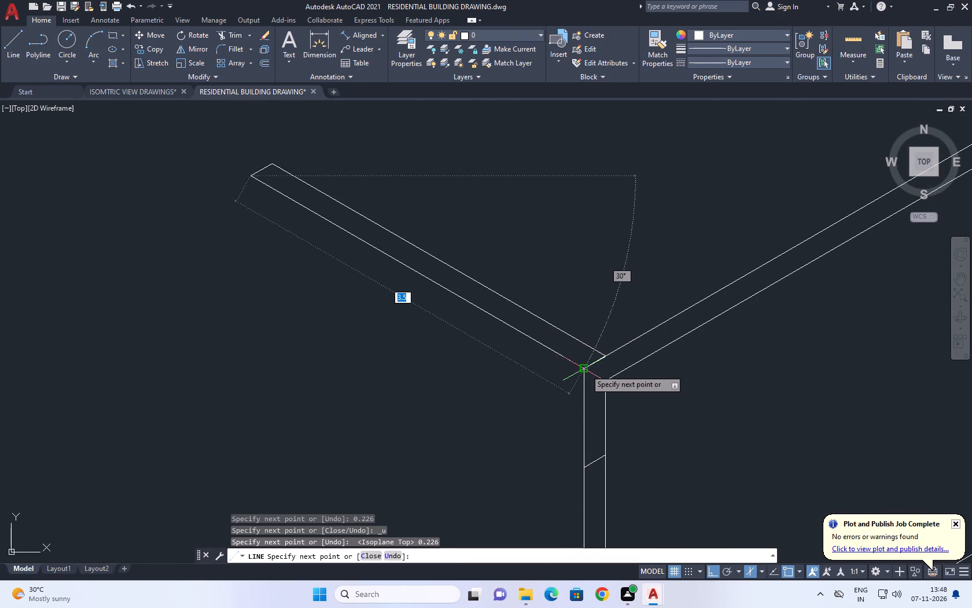
pyautogui.click(586, 369)
pyautogui.press('space')
# Draw a vertical line down from the new beam's outer far corner, extending past its intended bottom edge.
pyautogui.press('space')
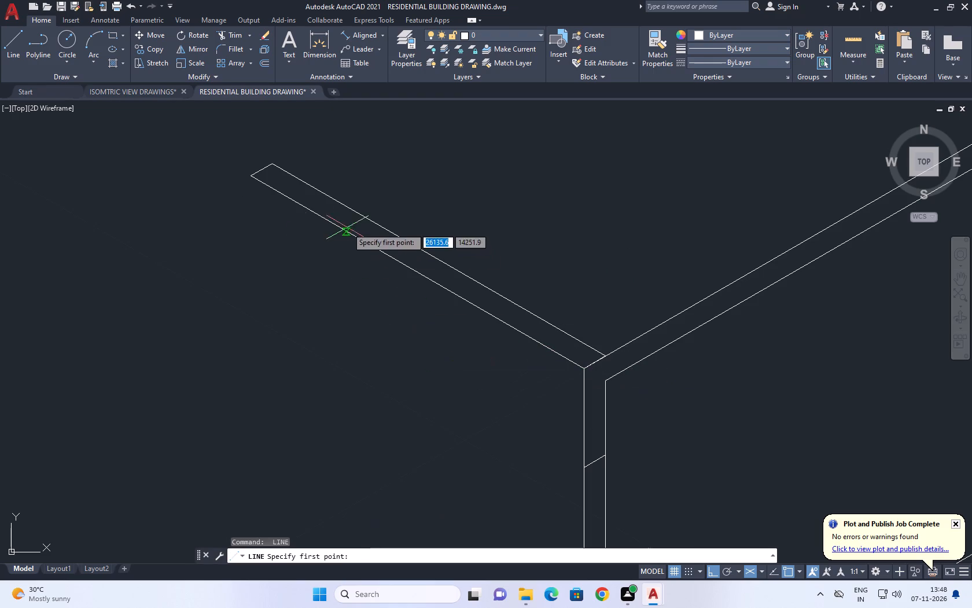
pyautogui.click(251, 178)
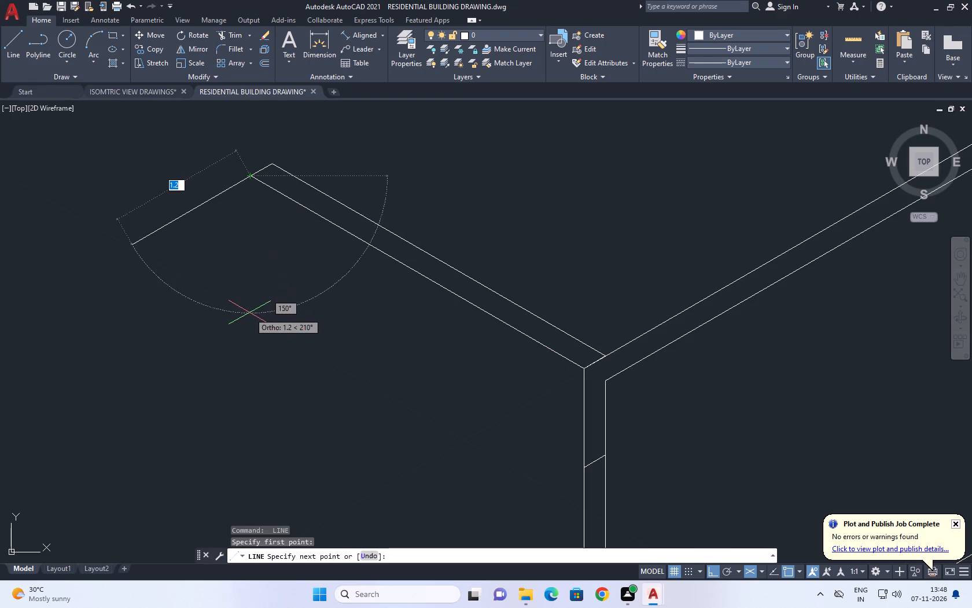
pyautogui.press('F5')
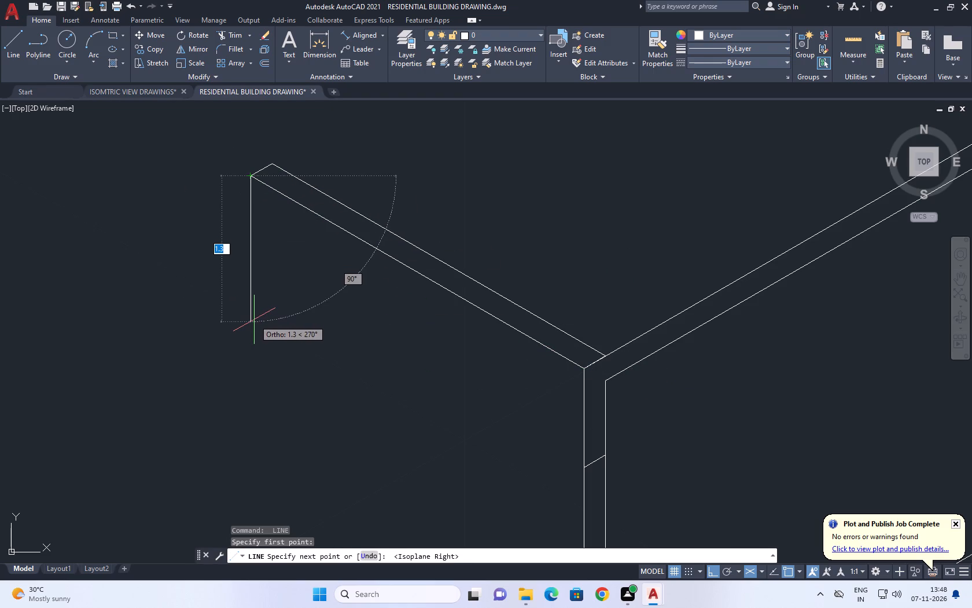
pyautogui.press('1')
pyautogui.press('Return')
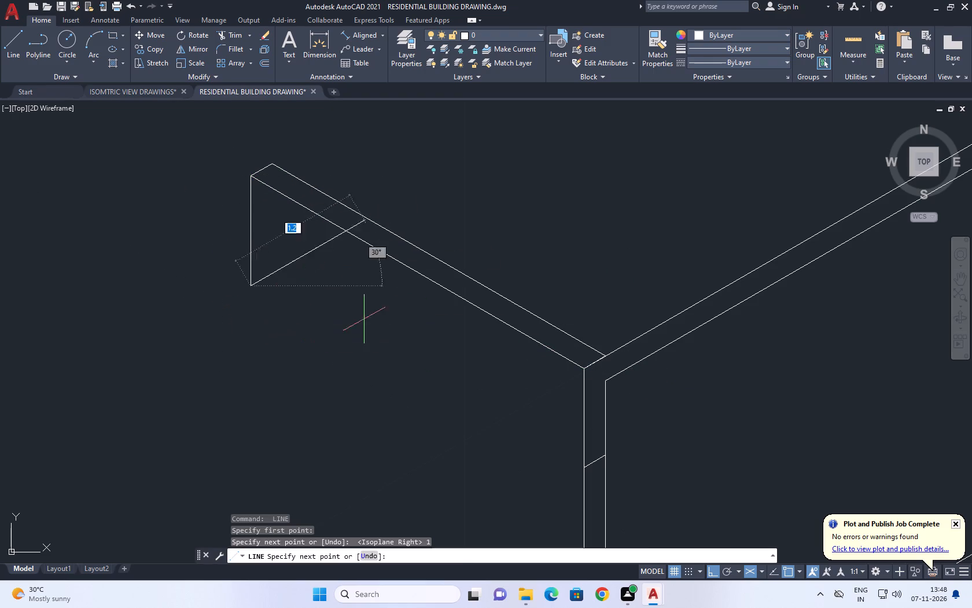
pyautogui.press('F5')
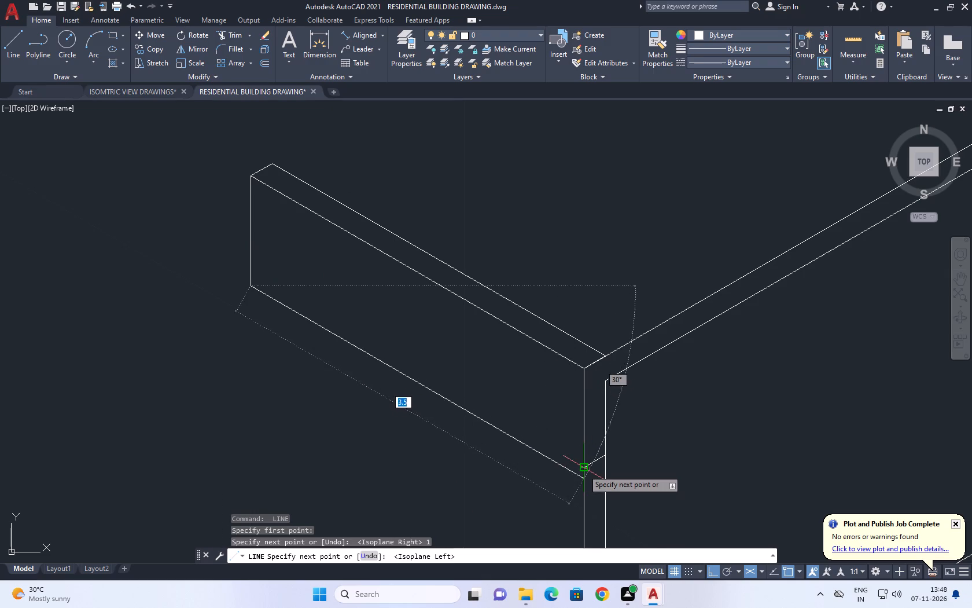
pyautogui.hotkey('ctrl', 'z')
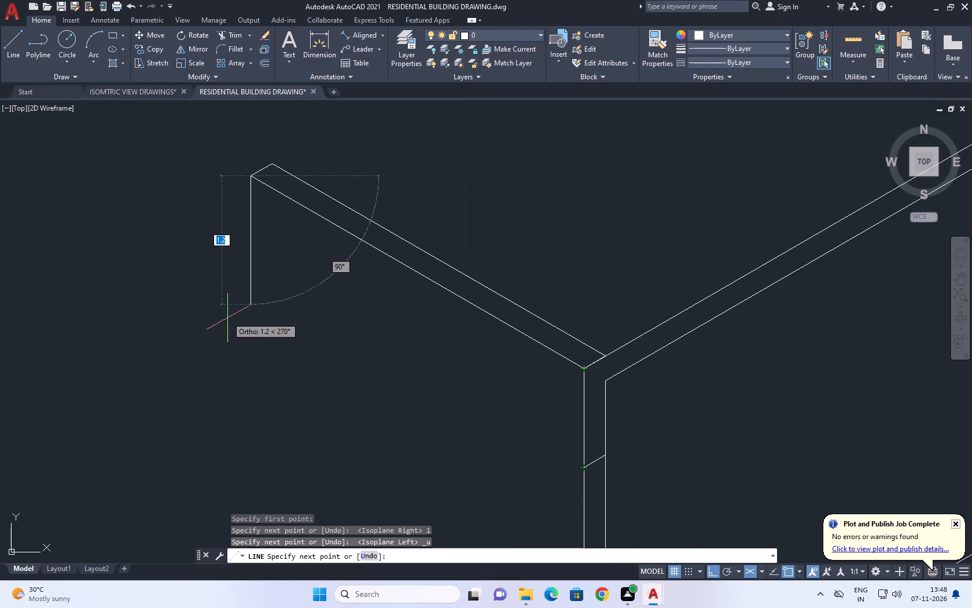
pyautogui.click(240, 354)
pyautogui.press('Escape')
# Draw the beam's bottom edge on the left isoplane from the short sloped line's outer end to beyond the far vertical.
pyautogui.press('space')
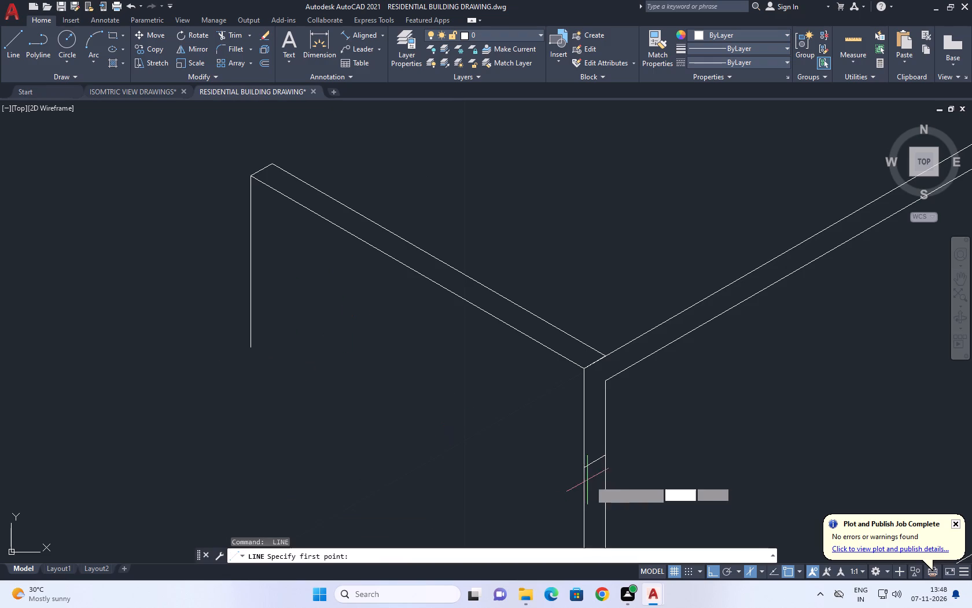
pyautogui.click(585, 464)
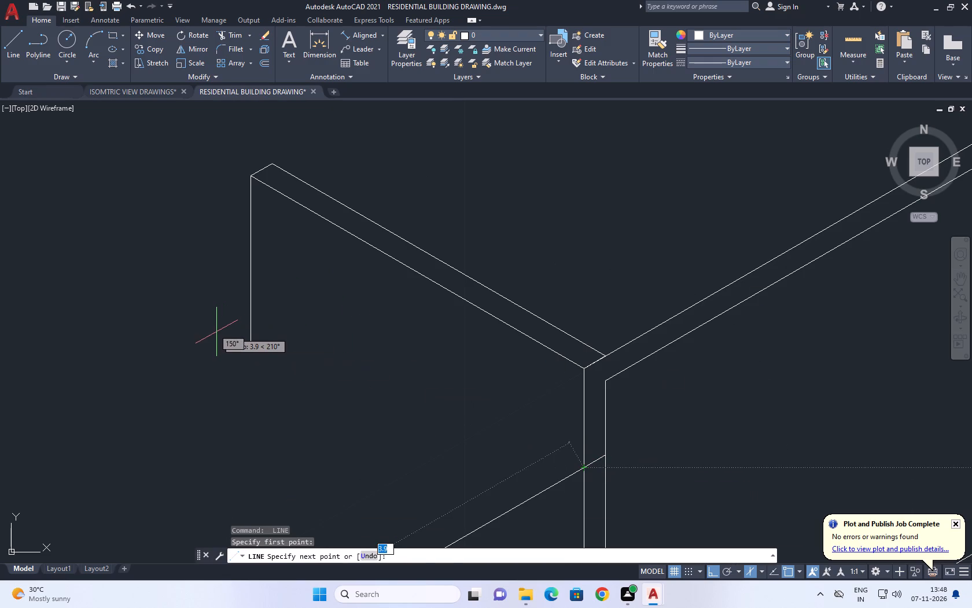
pyautogui.press('F5')
pyautogui.click(196, 291)
pyautogui.press('Escape')
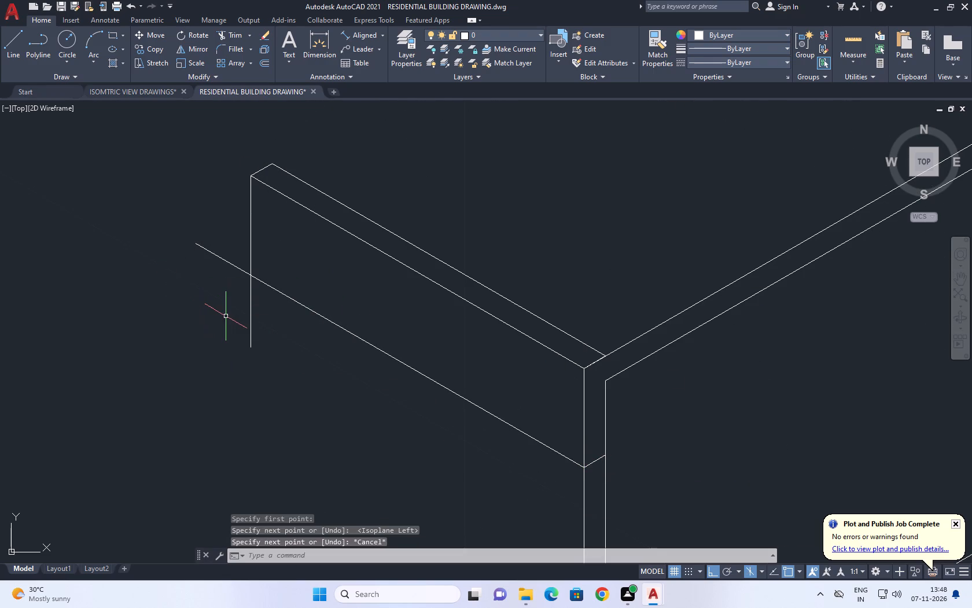
# Trim the overhangs of the bottom edge and the far vertical where they cross.
pyautogui.write('TR')
pyautogui.press('space')
pyautogui.click(277, 356)
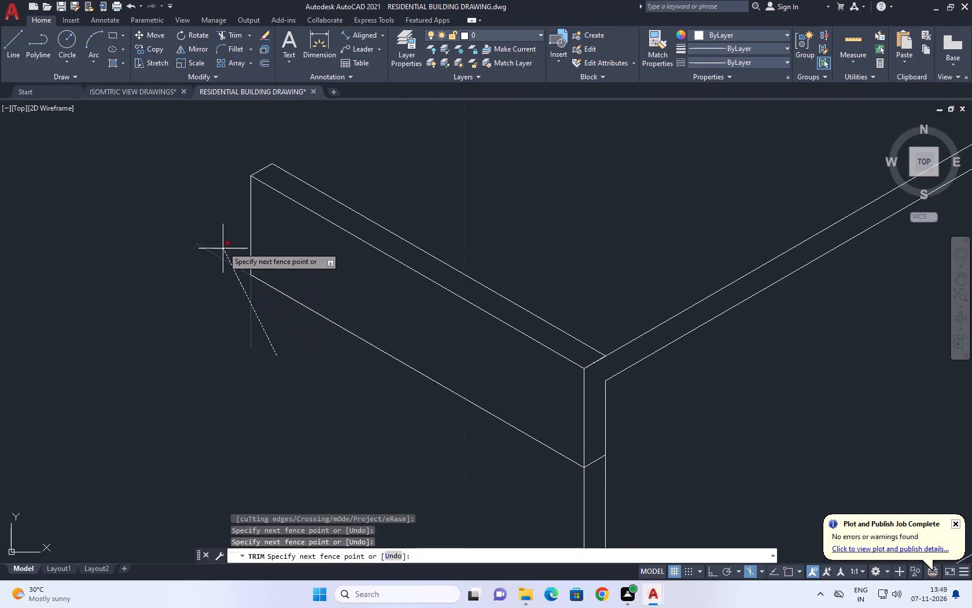
pyautogui.click(220, 239)
pyautogui.press('space')
# Delete the lower short sloped line between the post's two verticals.
pyautogui.scroll(-2, 477, 360)
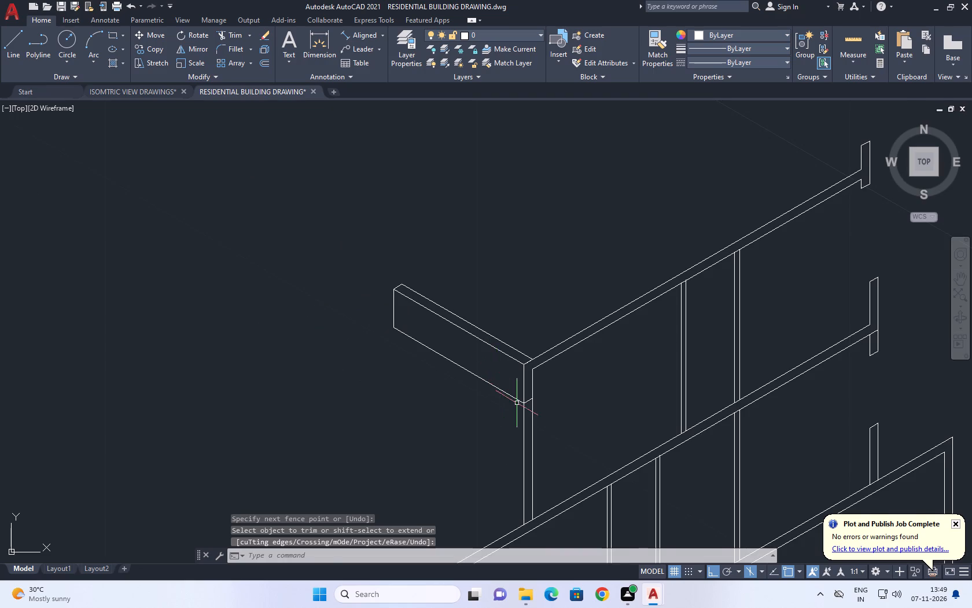
pyautogui.scroll(2, 519, 404)
pyautogui.click(518, 354)
pyautogui.moveTo(557, 417); pyautogui.dragTo(560, 426)
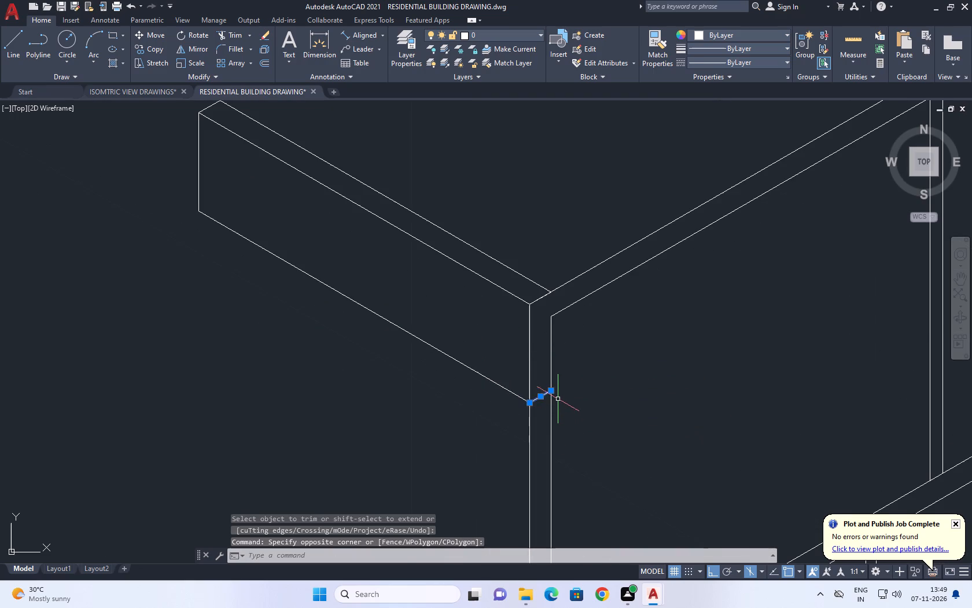
pyautogui.press('Delete')
# Examine the finished left beam, the post and the floors below it in the isometric view.
pyautogui.scroll(-2, 454, 391)
pyautogui.moveTo(553, 363); pyautogui.dragTo(523, 375, button='middle')
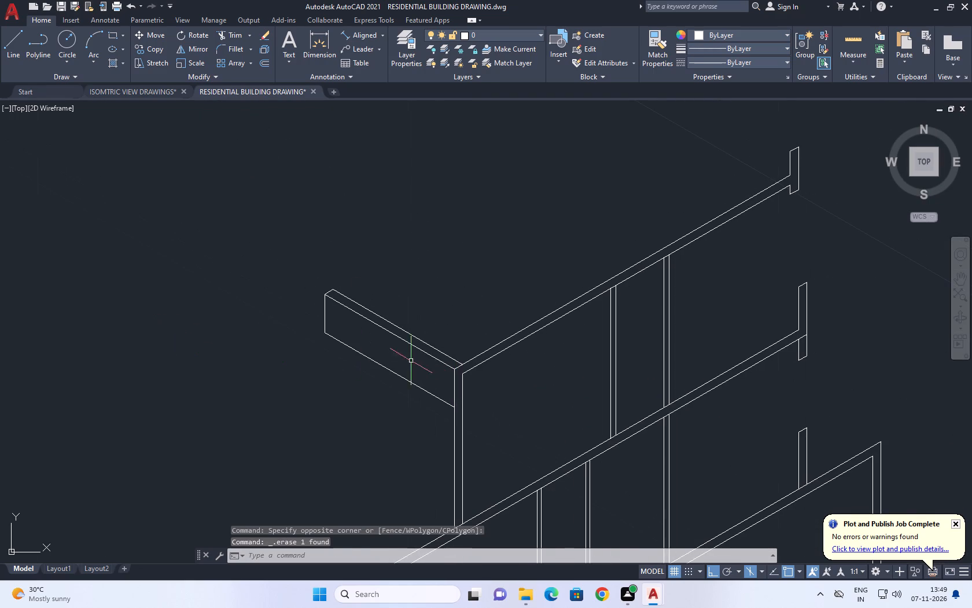
pyautogui.moveTo(406, 362); pyautogui.dragTo(290, 383, button='middle')
pyautogui.scroll(-1, 287, 381)
pyautogui.moveTo(348, 436); pyautogui.dragTo(339, 398, button='middle')
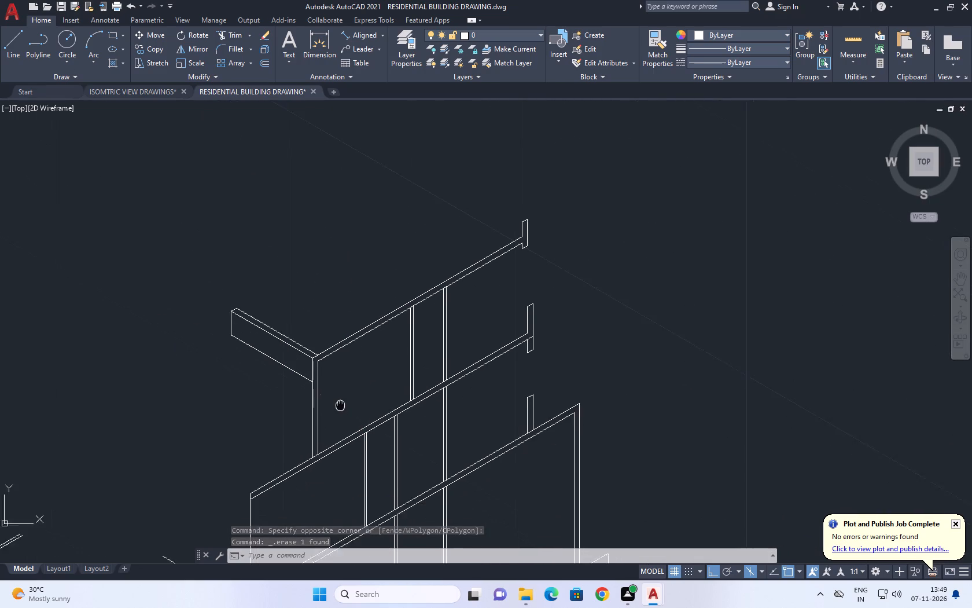
pyautogui.moveTo(339, 398); pyautogui.dragTo(344, 387, button='middle')
pyautogui.moveTo(215, 402); pyautogui.dragTo(239, 402, button='middle')
pyautogui.scroll(1, 234, 403)
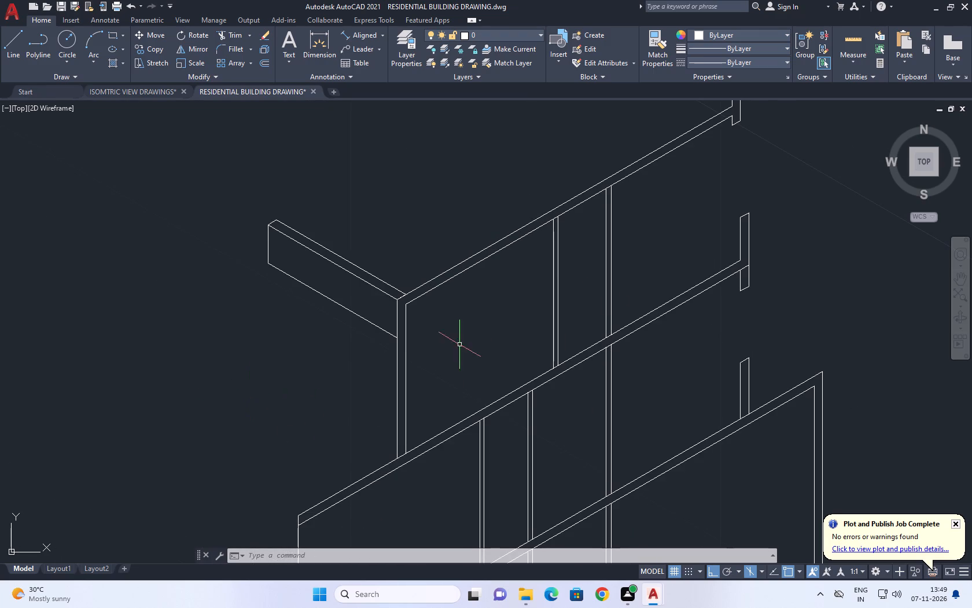
pyautogui.moveTo(604, 291); pyautogui.dragTo(597, 265, button='middle')
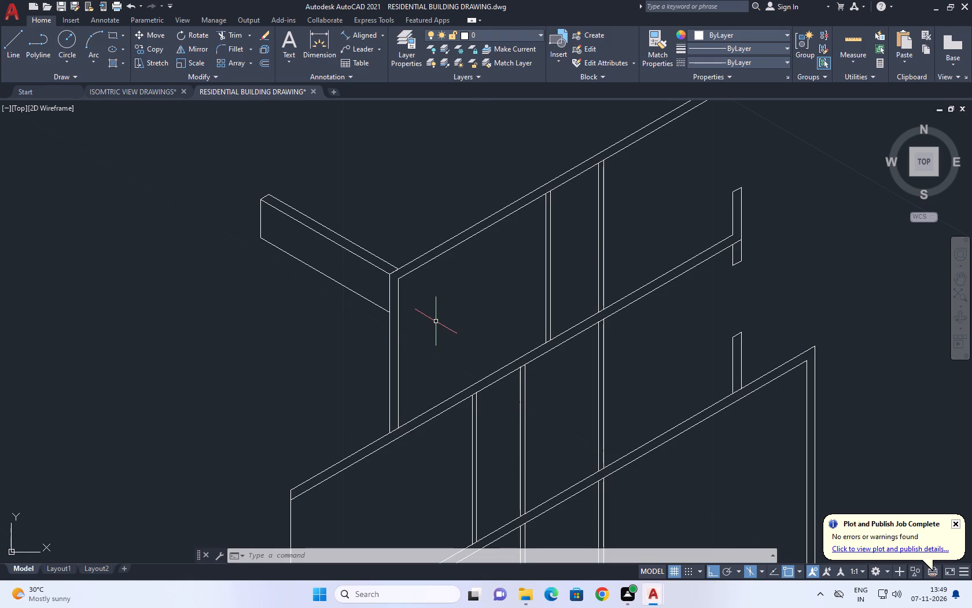
pyautogui.scroll(1, 442, 322)
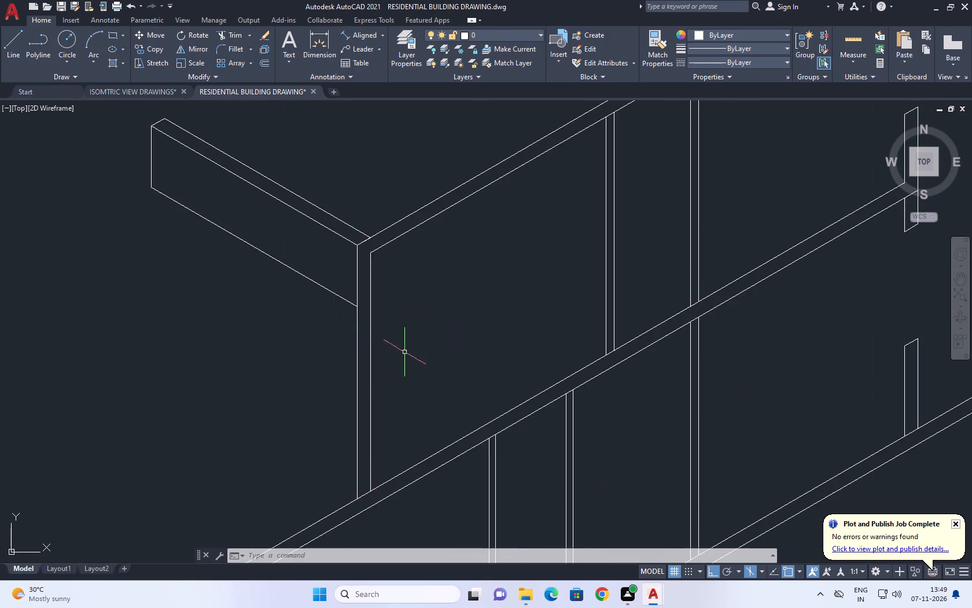
pyautogui.scroll(-2, 144, 346)
pyautogui.moveTo(135, 362); pyautogui.dragTo(359, 311, button='middle')
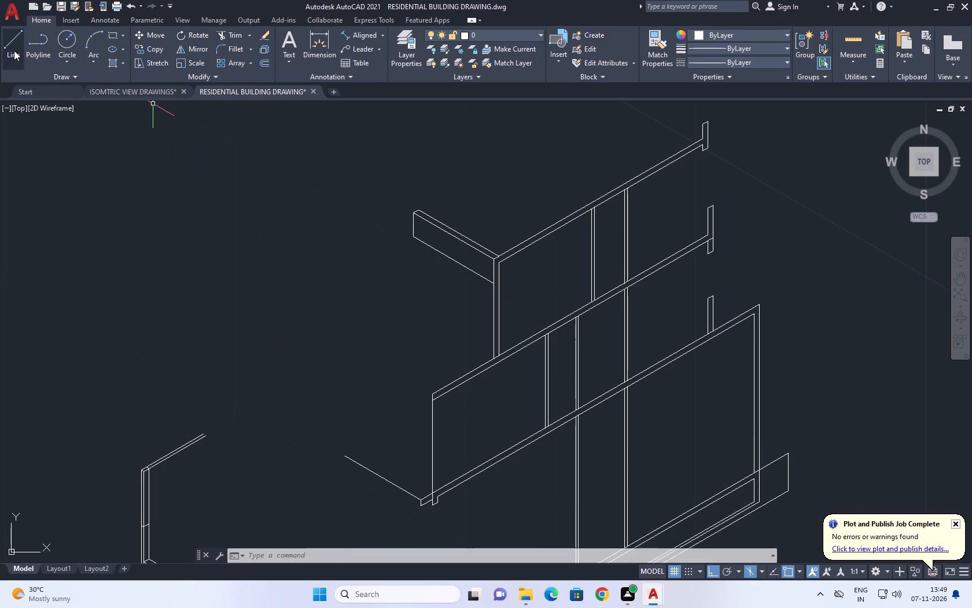
# Draw a vertical line down from the outer lower corner of the left beam.
pyautogui.click(14, 50)
pyautogui.scroll(3, 429, 230)
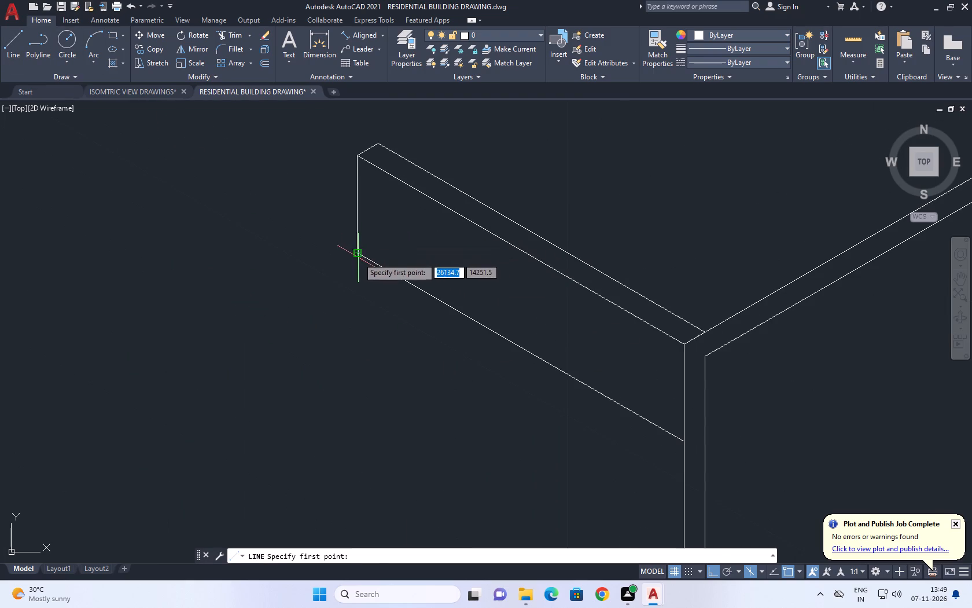
pyautogui.click(352, 251)
pyautogui.scroll(-3, 338, 449)
pyautogui.moveTo(340, 572); pyautogui.dragTo(474, 380, button='middle')
pyautogui.moveTo(324, 431); pyautogui.dragTo(350, 416, button='middle')
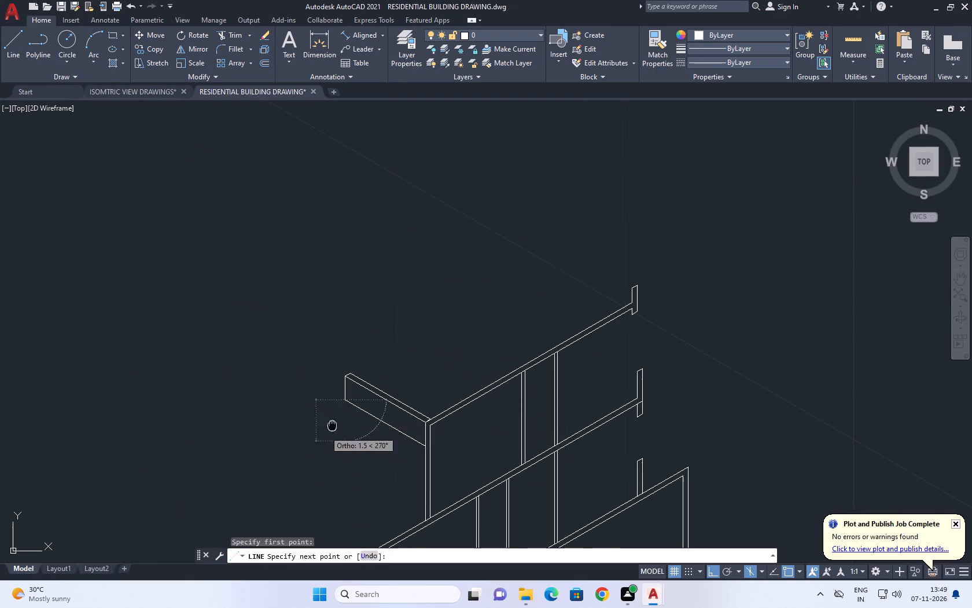
pyautogui.moveTo(350, 416); pyautogui.dragTo(594, 259, button='middle')
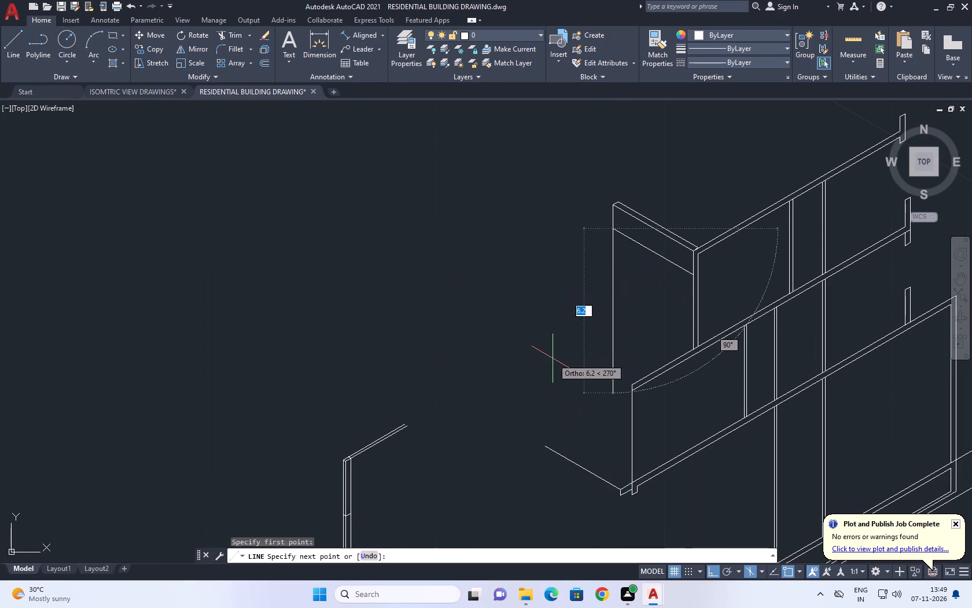
pyautogui.scroll(1, 583, 345)
pyautogui.click(590, 339)
pyautogui.press('space')
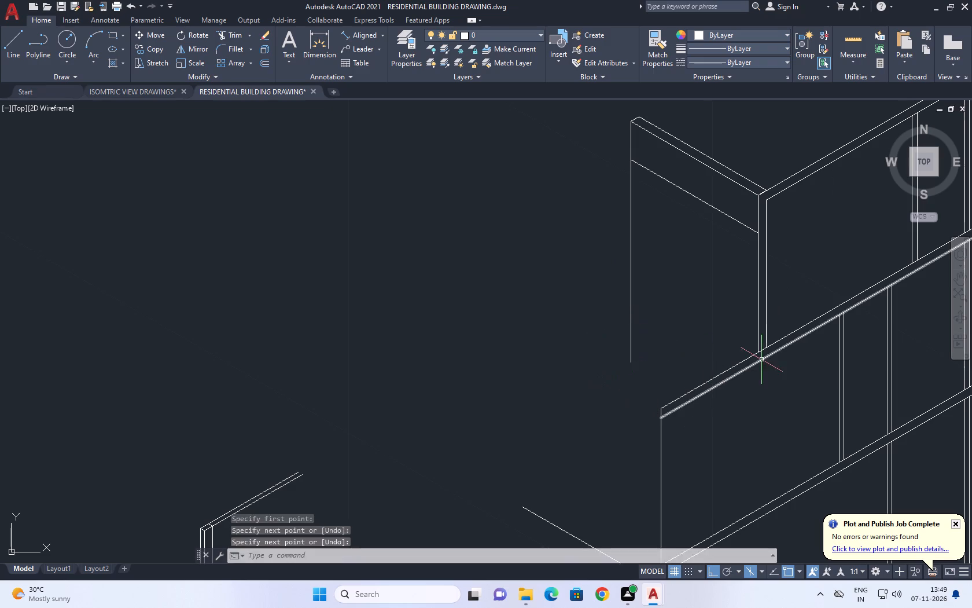
# Draw a left-isoplane line from the foot of the post to beyond the new outer vertical.
pyautogui.press('space')
pyautogui.click(758, 350)
pyautogui.click(535, 265)
pyautogui.press('space')
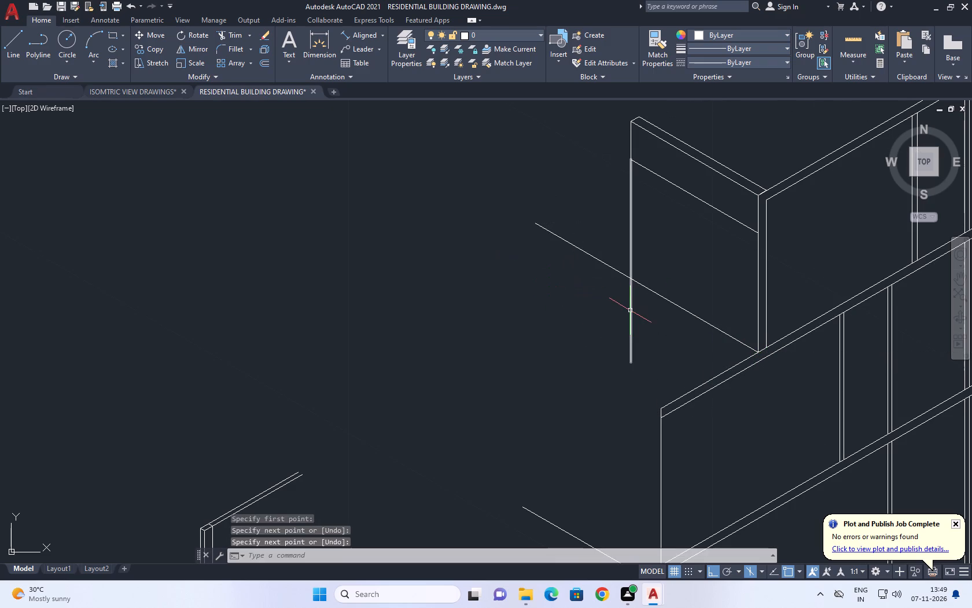
# Trim the overhangs of the outer vertical and the lower sloped line where they cross.
pyautogui.write('TR')
pyautogui.press('space')
pyautogui.click(645, 331)
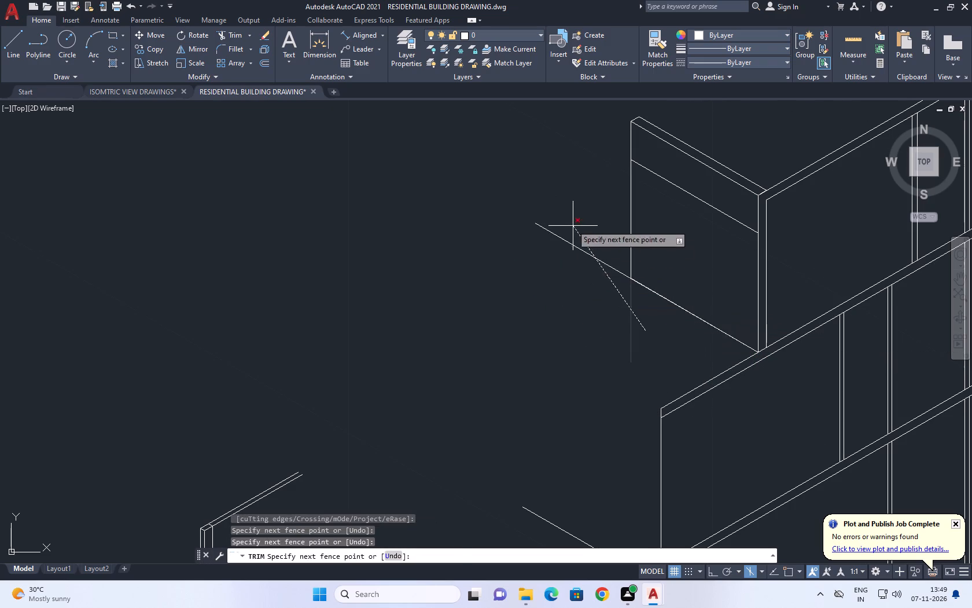
pyautogui.click(569, 220)
pyautogui.rightClick(544, 312)
pyautogui.click(581, 329)
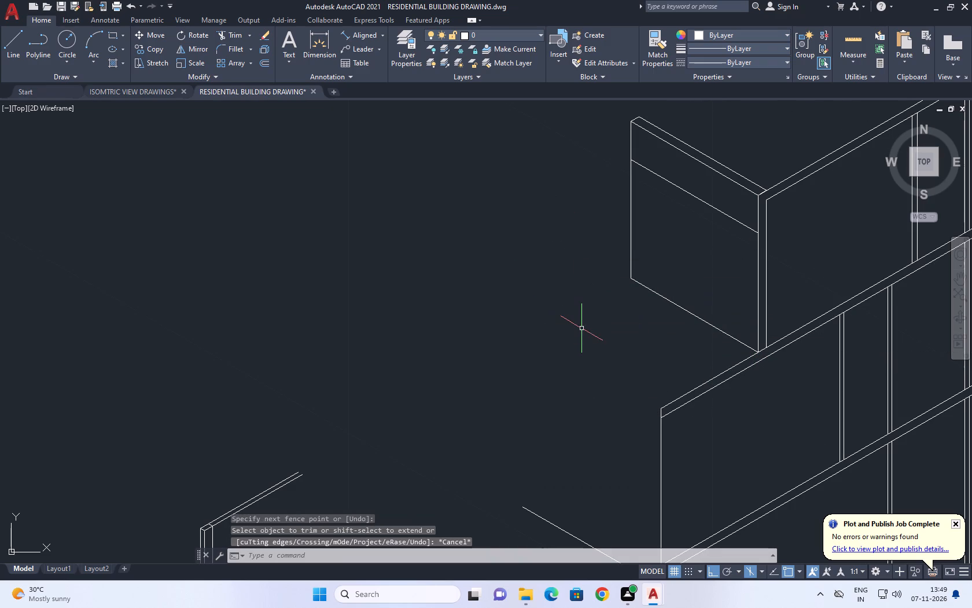
# Examine the closed left side face together with the floors below it in the isometric view.
pyautogui.moveTo(629, 336); pyautogui.dragTo(649, 371, button='middle')
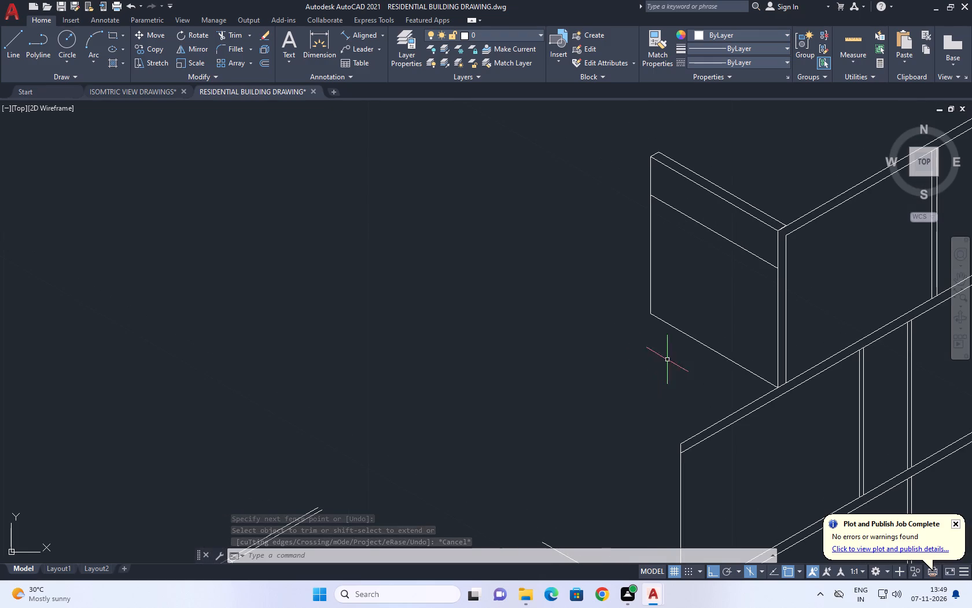
pyautogui.moveTo(701, 268); pyautogui.dragTo(701, 276, button='middle')
pyautogui.scroll(-1, 701, 275)
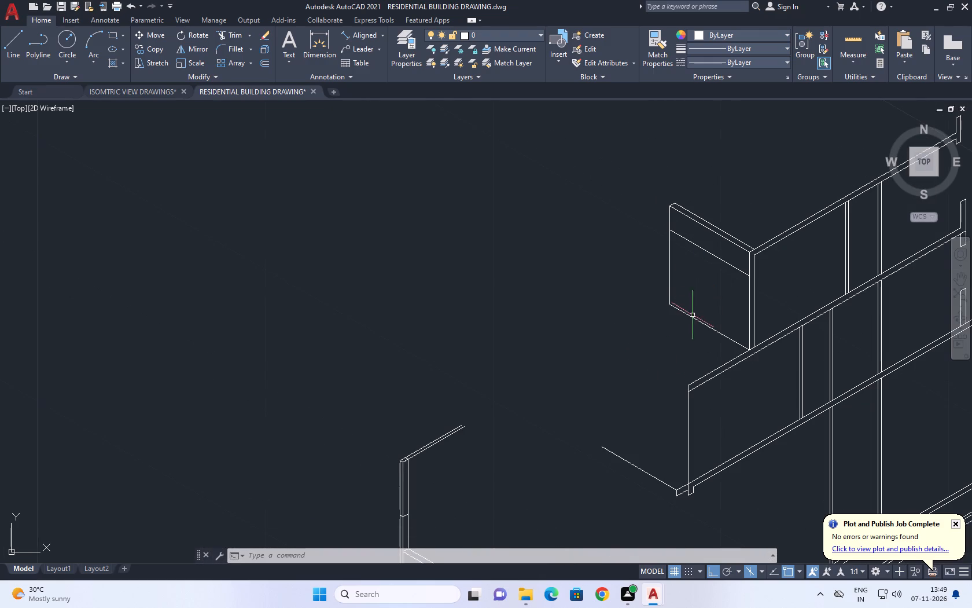
pyautogui.moveTo(673, 352); pyautogui.dragTo(633, 382, button='middle')
pyautogui.scroll(-3, 624, 382)
pyautogui.moveTo(701, 324); pyautogui.dragTo(647, 342, button='middle')
pyautogui.scroll(1, 593, 375)
pyautogui.moveTo(634, 373); pyautogui.dragTo(624, 398, button='middle')
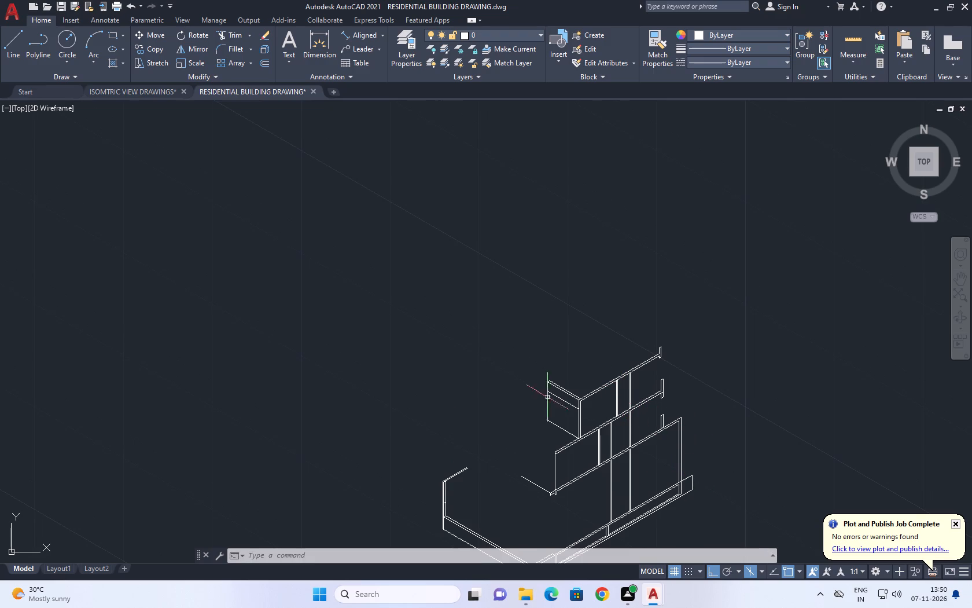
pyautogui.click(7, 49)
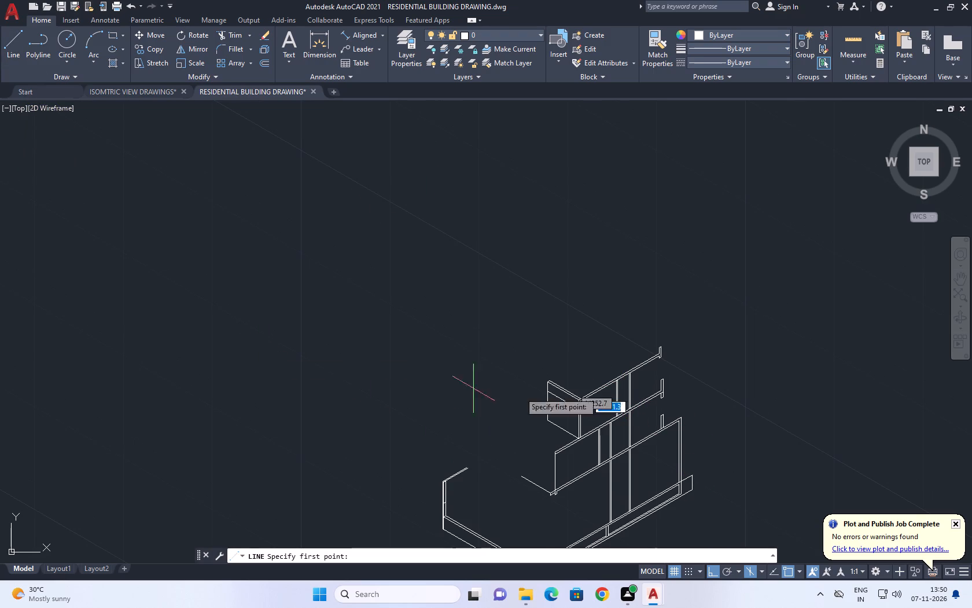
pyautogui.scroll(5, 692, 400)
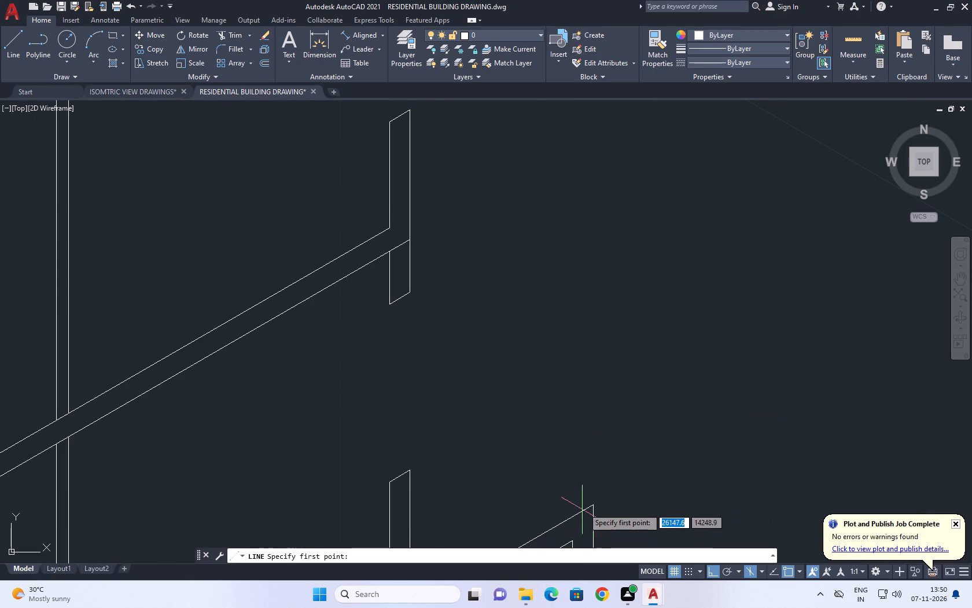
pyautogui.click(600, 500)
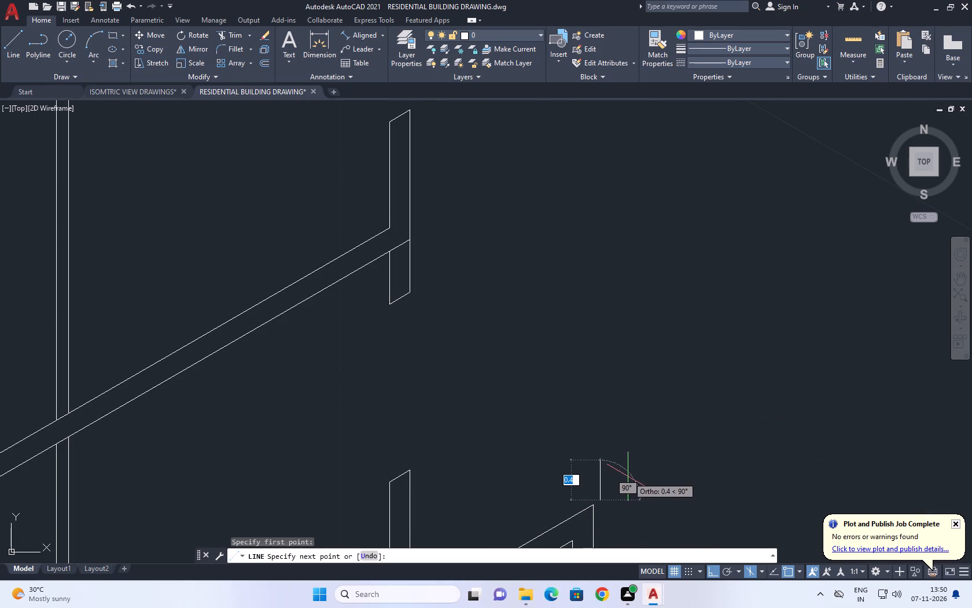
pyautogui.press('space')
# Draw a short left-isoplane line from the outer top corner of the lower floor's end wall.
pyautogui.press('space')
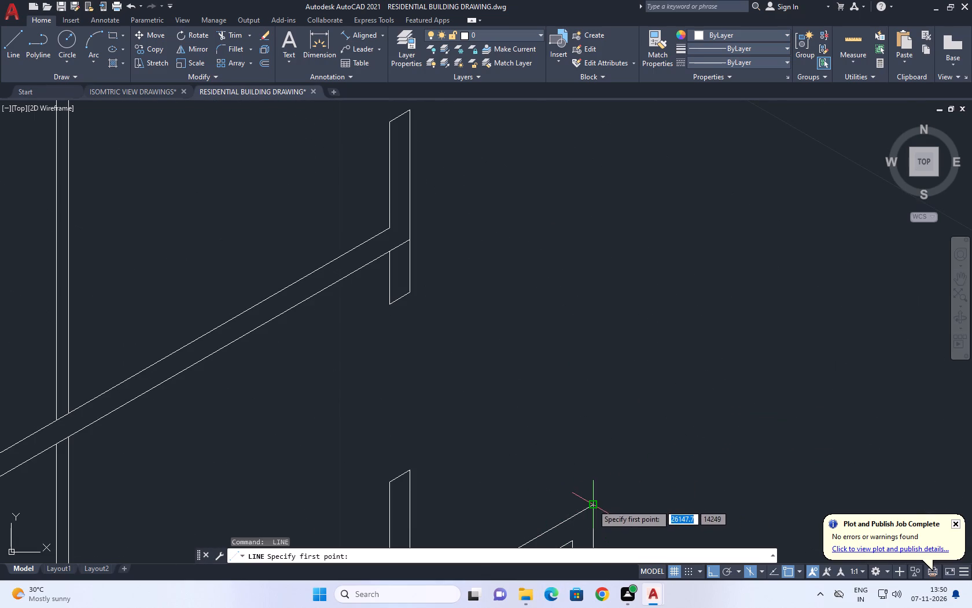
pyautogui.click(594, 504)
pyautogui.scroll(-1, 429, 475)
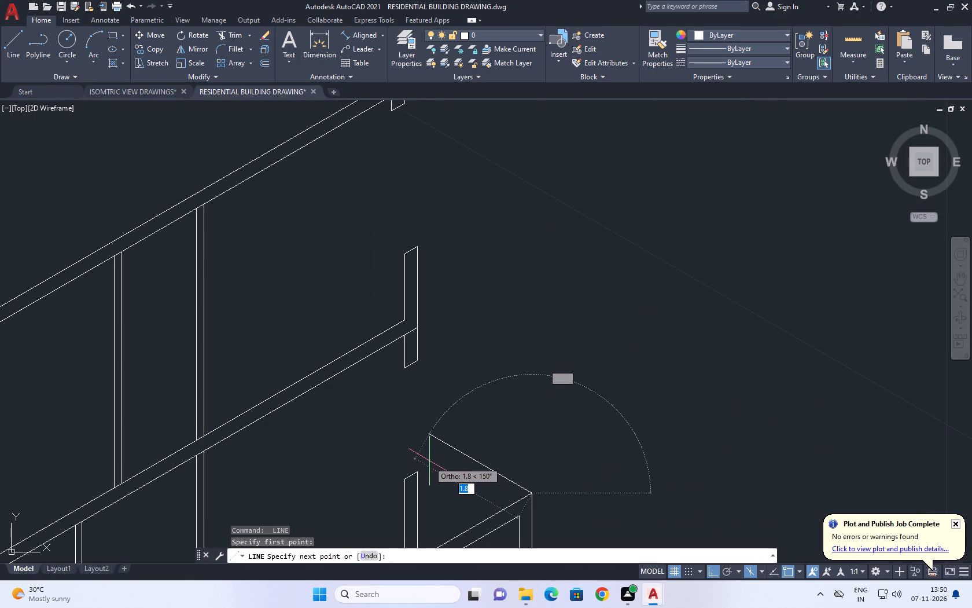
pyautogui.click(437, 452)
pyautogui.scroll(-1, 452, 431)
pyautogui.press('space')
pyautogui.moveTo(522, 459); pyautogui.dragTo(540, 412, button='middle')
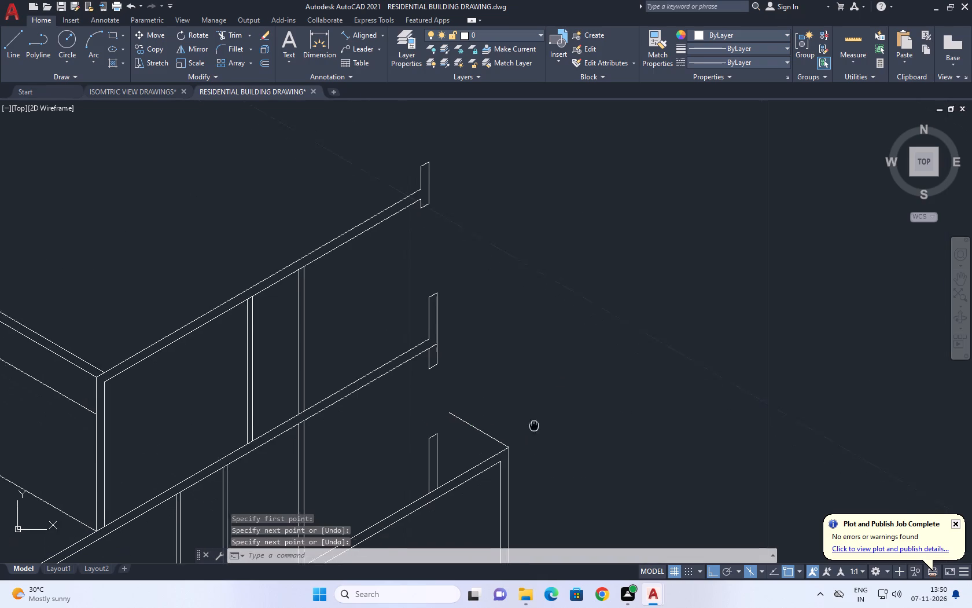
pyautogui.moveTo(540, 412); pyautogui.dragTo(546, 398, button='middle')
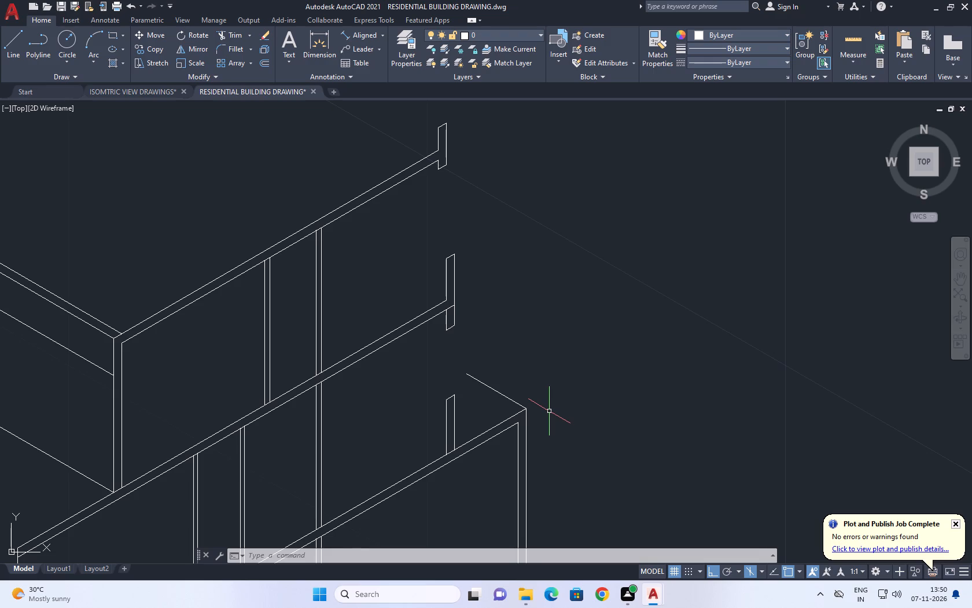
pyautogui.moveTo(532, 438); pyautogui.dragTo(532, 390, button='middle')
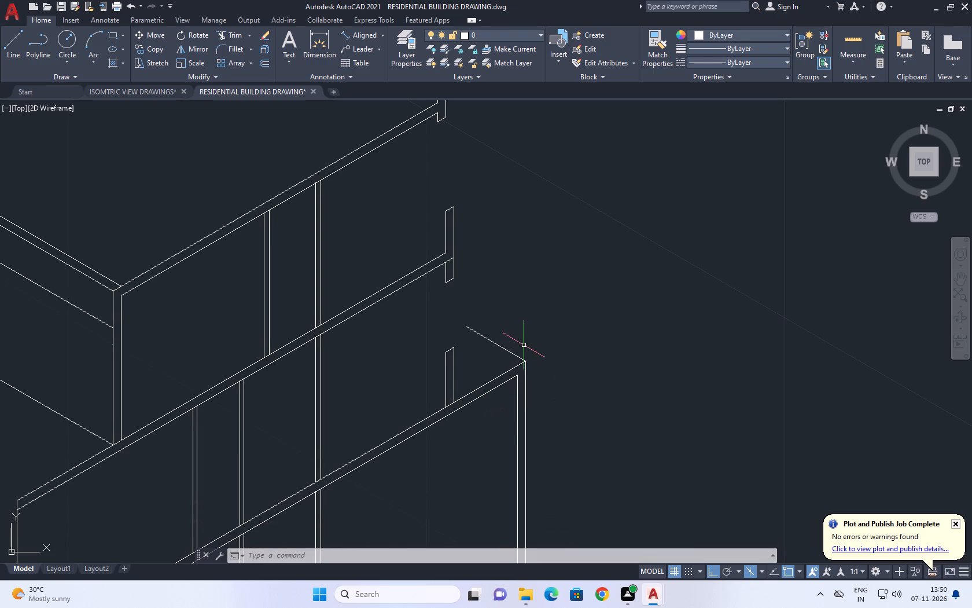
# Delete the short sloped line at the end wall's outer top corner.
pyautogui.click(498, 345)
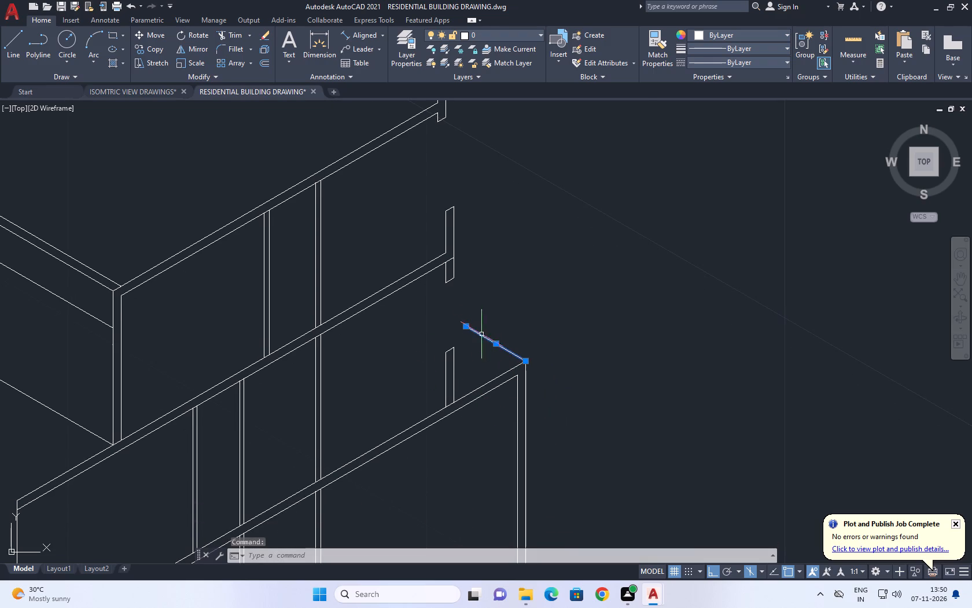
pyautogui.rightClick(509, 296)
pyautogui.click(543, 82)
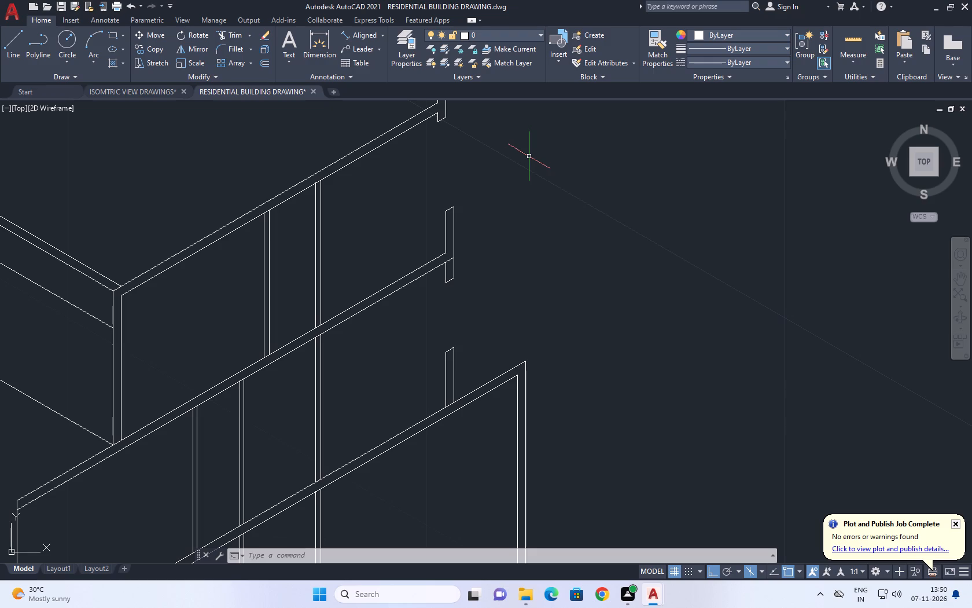
# Draw a left-isoplane line about 2.3 long at 150° from the foot of the lowest short upright.
pyautogui.click(13, 47)
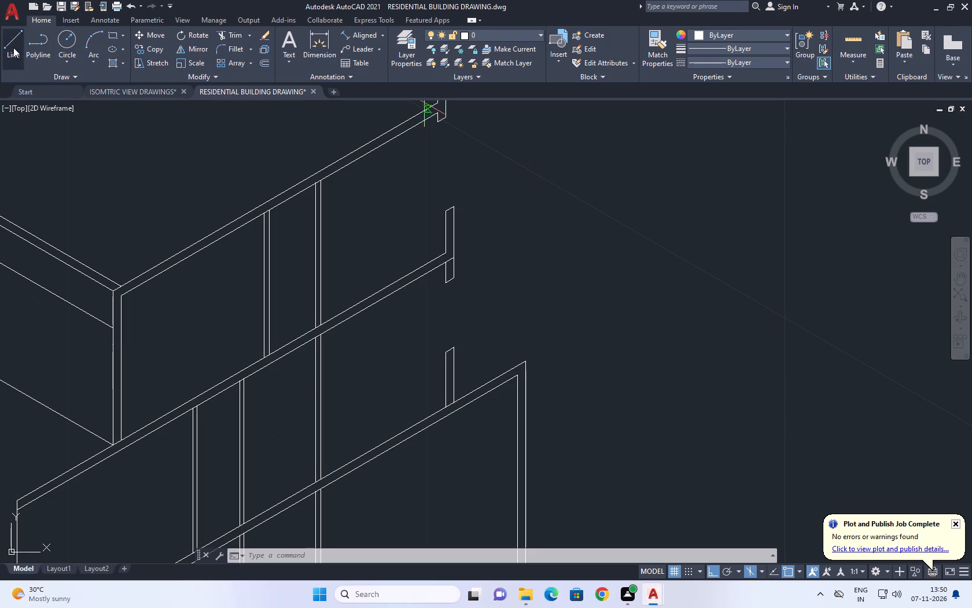
pyautogui.click(446, 403)
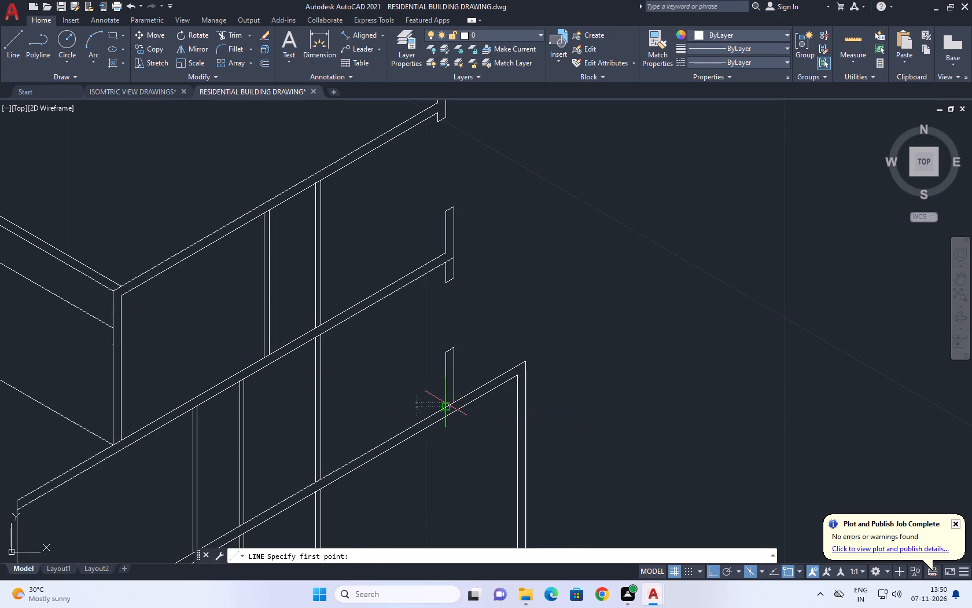
pyautogui.click(363, 377)
pyautogui.rightClick(395, 324)
pyautogui.click(426, 347)
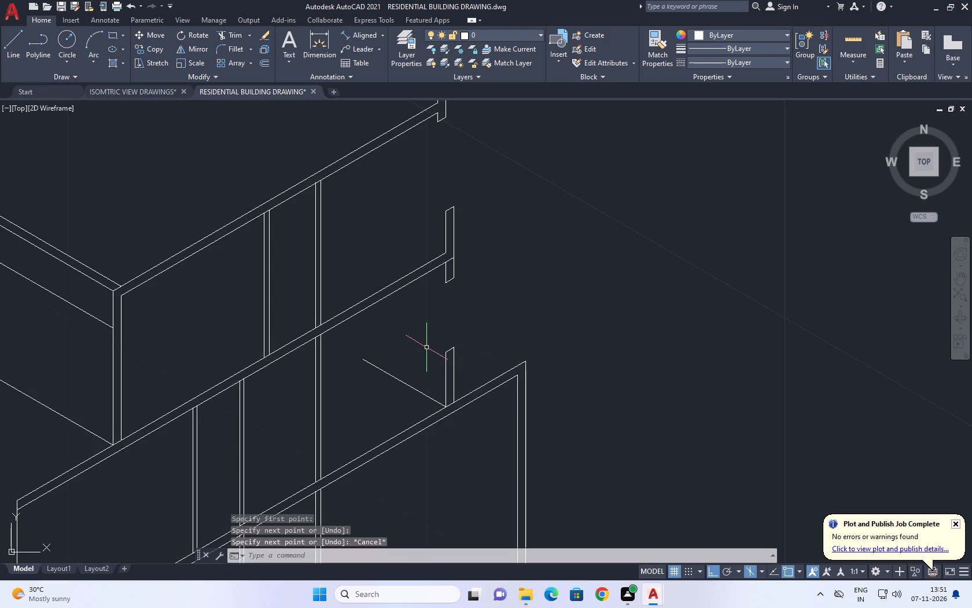
# Draw a vertical line from the top beam's lower edge down past the new sloped line at the lowest upright.
pyautogui.moveTo(382, 239); pyautogui.dragTo(396, 273, button='middle')
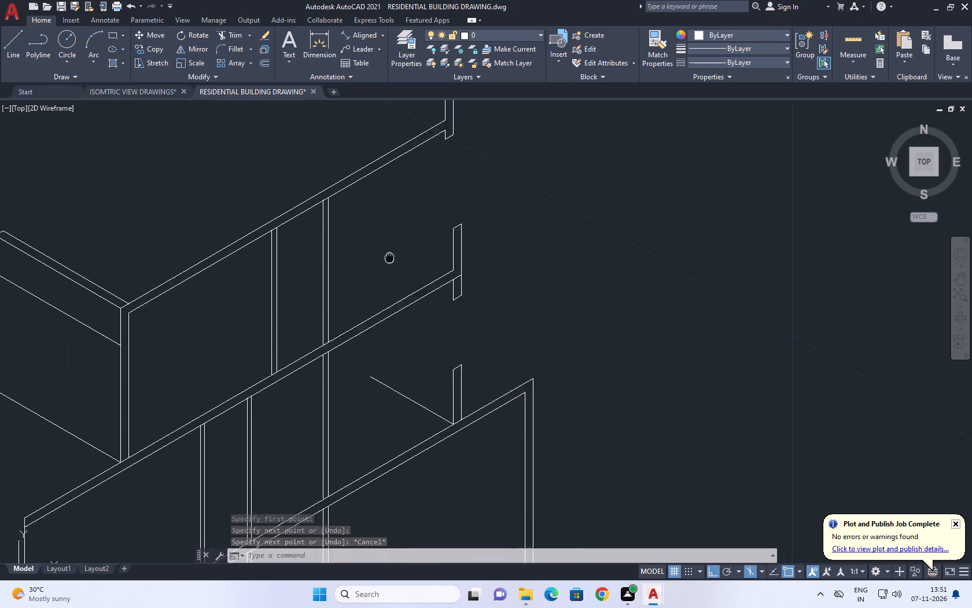
pyautogui.moveTo(396, 273); pyautogui.dragTo(430, 364, button='middle')
pyautogui.click(16, 50)
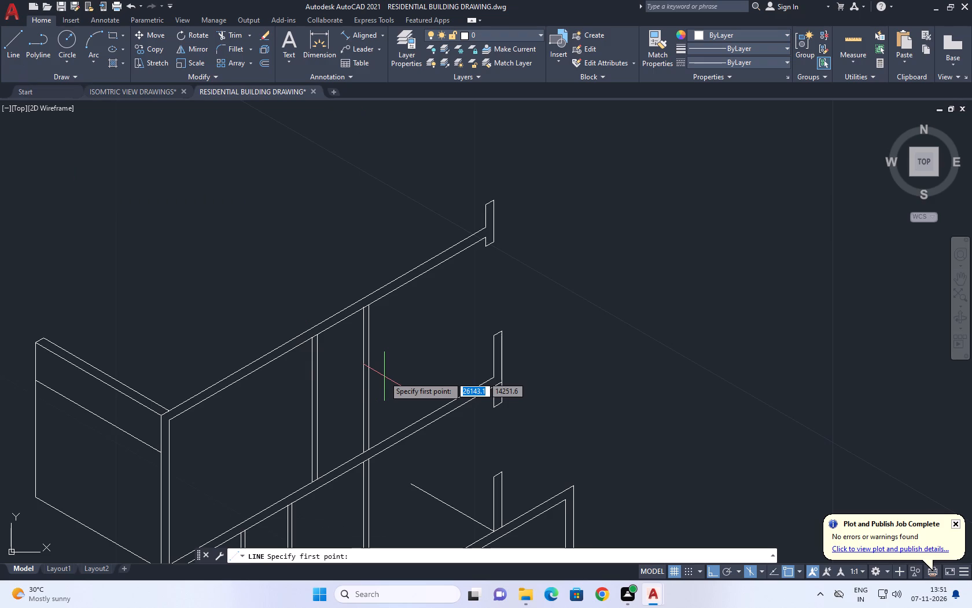
pyautogui.moveTo(413, 434); pyautogui.dragTo(426, 346, button='middle')
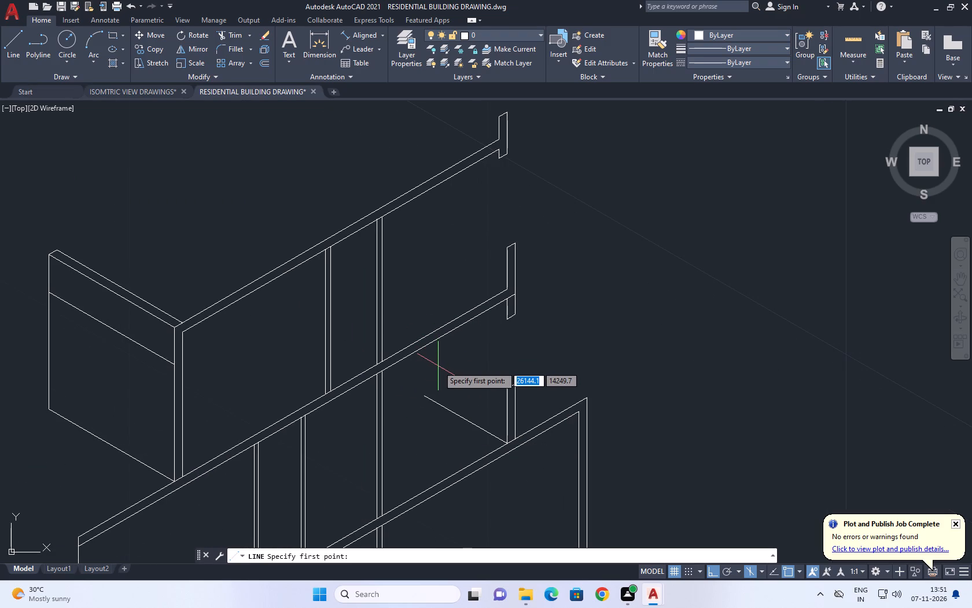
pyautogui.click(434, 188)
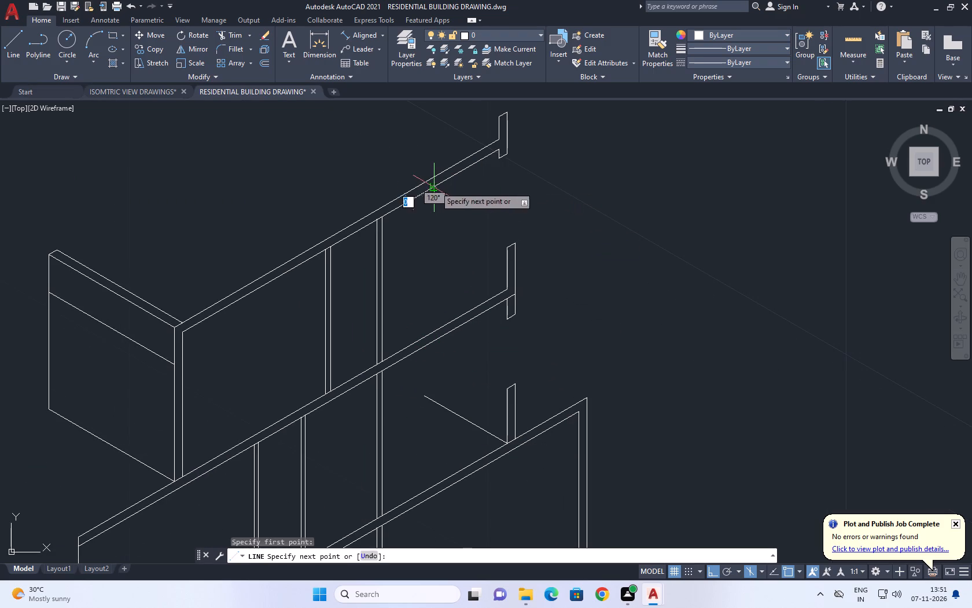
pyautogui.scroll(1, 433, 434)
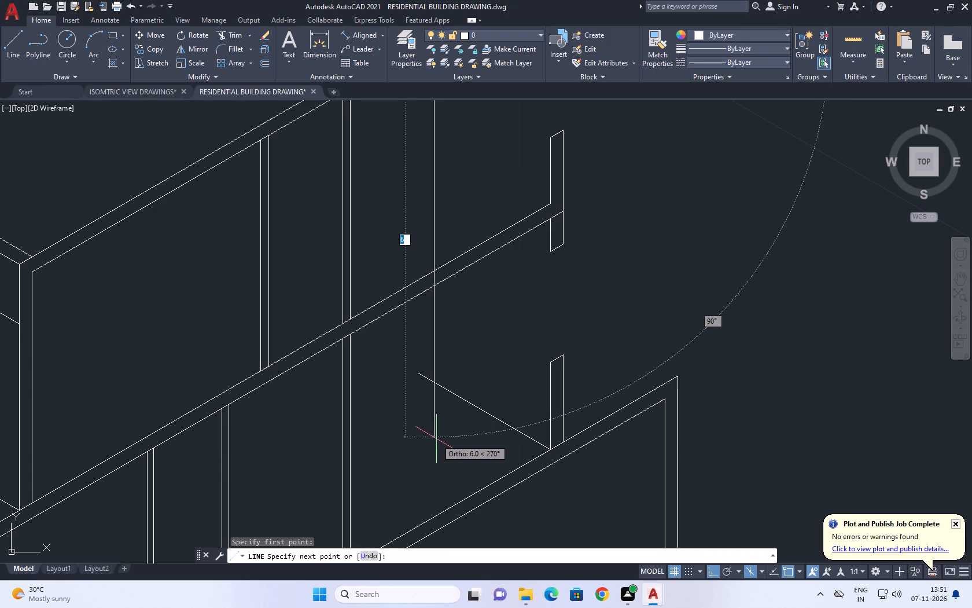
pyautogui.rightClick(435, 439)
pyautogui.rightClick(481, 349)
pyautogui.click(436, 389)
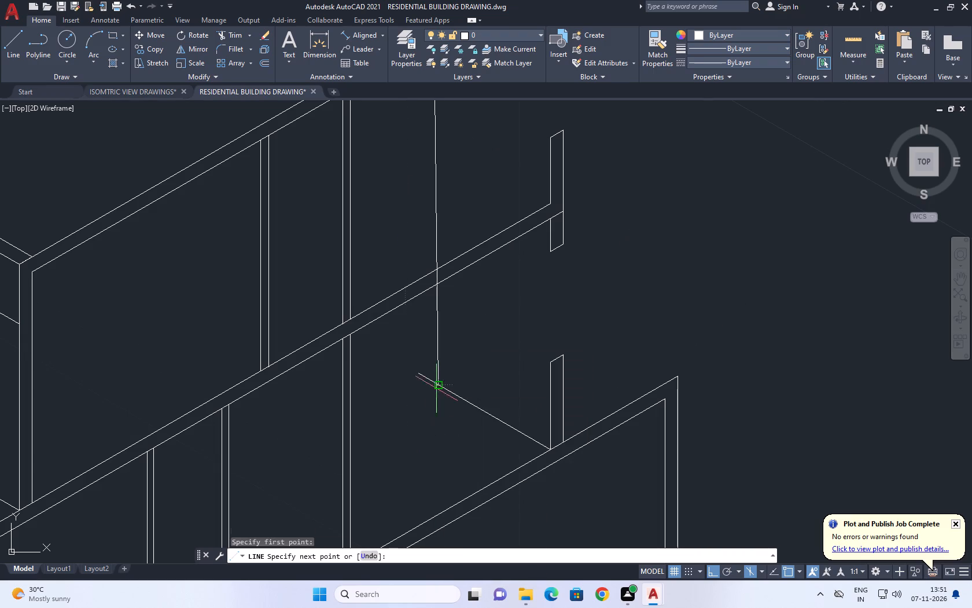
pyautogui.hotkey('ctrl', 'z')
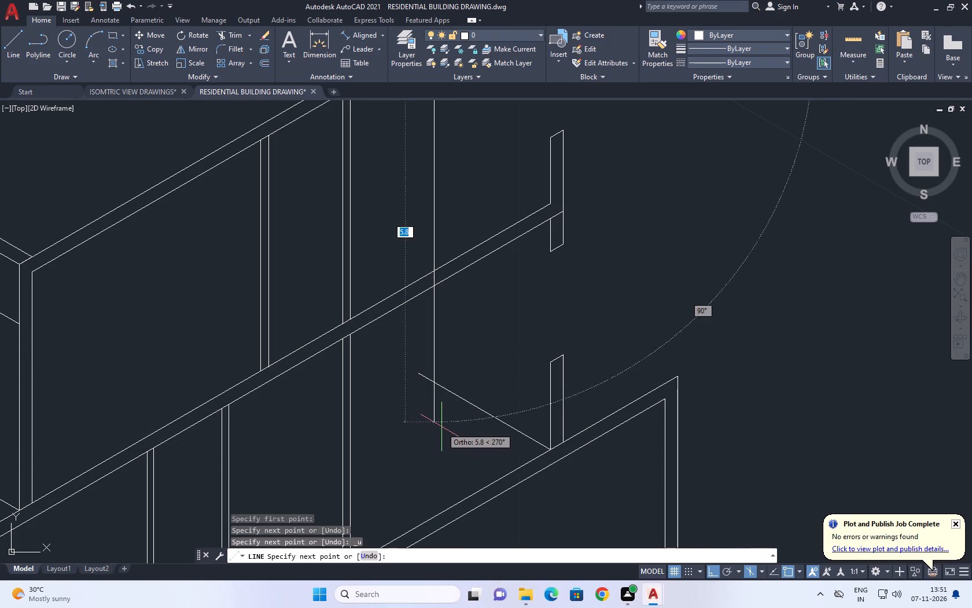
pyautogui.click(421, 450)
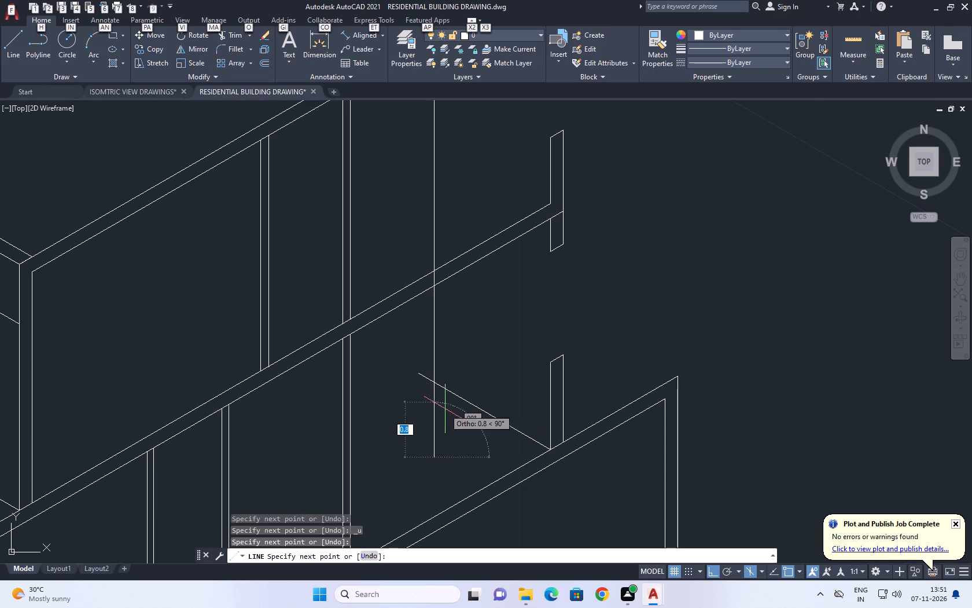
pyautogui.press('Escape')
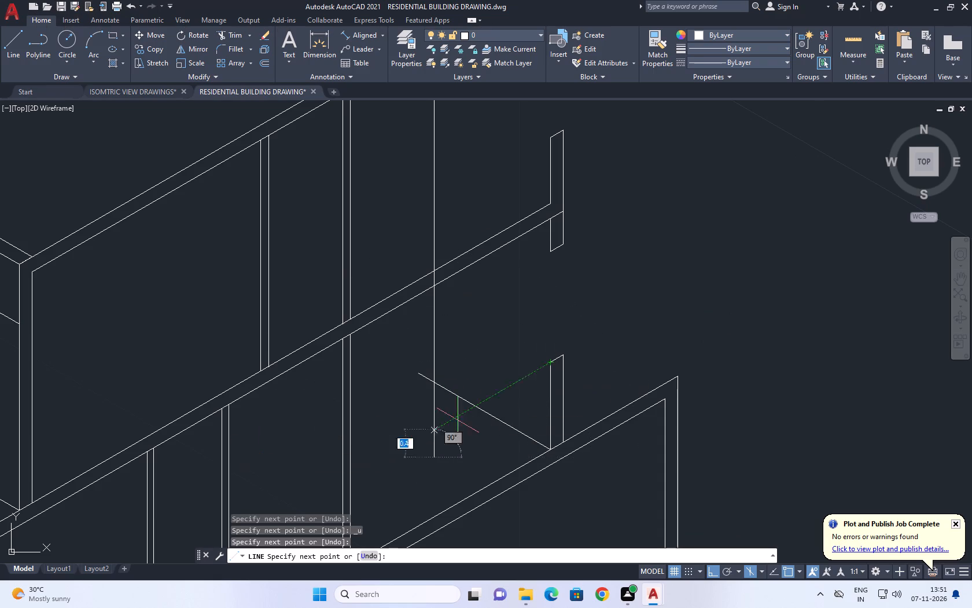
pyautogui.press('Escape')
# Trim the overhangs of the new vertical and the sloped line where they cross.
pyautogui.write('TR')
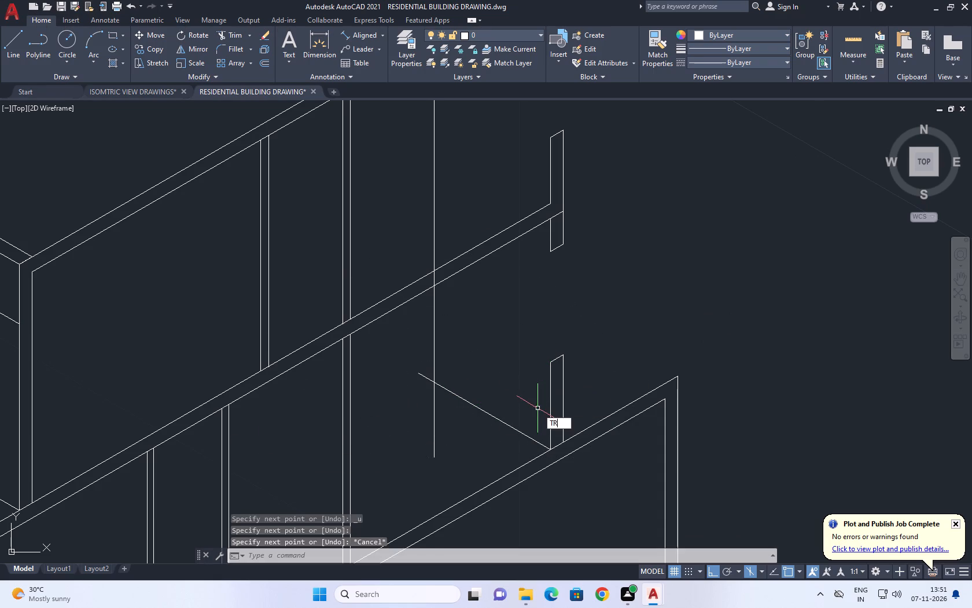
pyautogui.press('space')
pyautogui.click(471, 433)
pyautogui.click(425, 433)
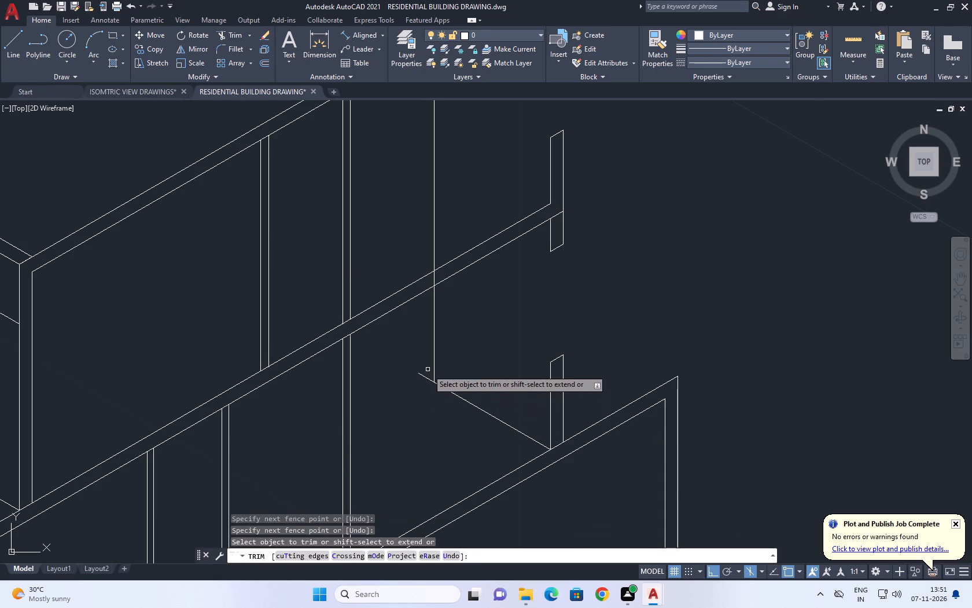
pyautogui.click(428, 369)
pyautogui.moveTo(424, 393); pyautogui.dragTo(421, 413)
# Trim the new vertical where it crosses the middle floor beam, and the beam's lower edge inside its end upright.
pyautogui.scroll(1, 382, 266)
pyautogui.click(472, 279)
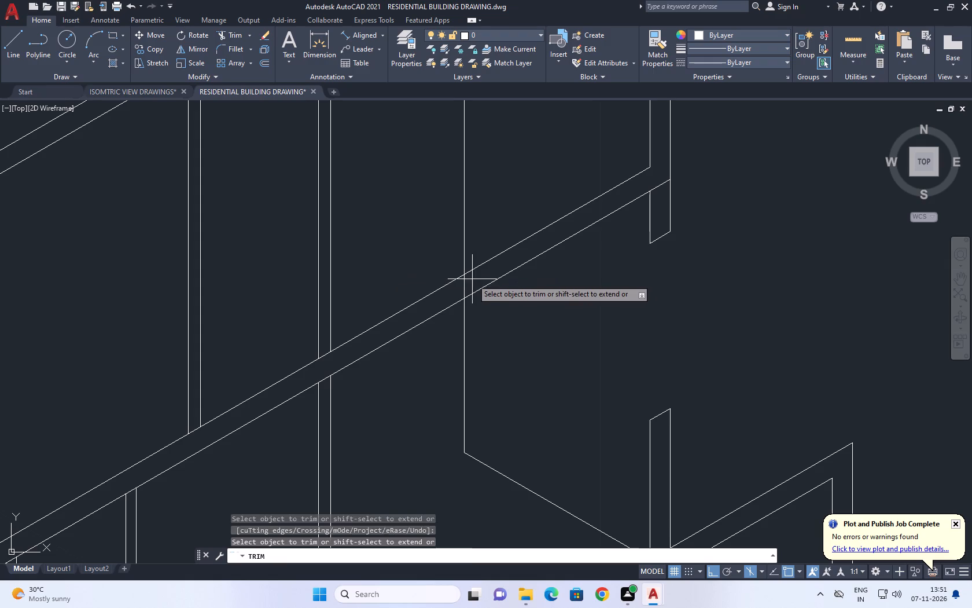
pyautogui.click(449, 292)
pyautogui.scroll(-2, 454, 274)
pyautogui.scroll(2, 542, 235)
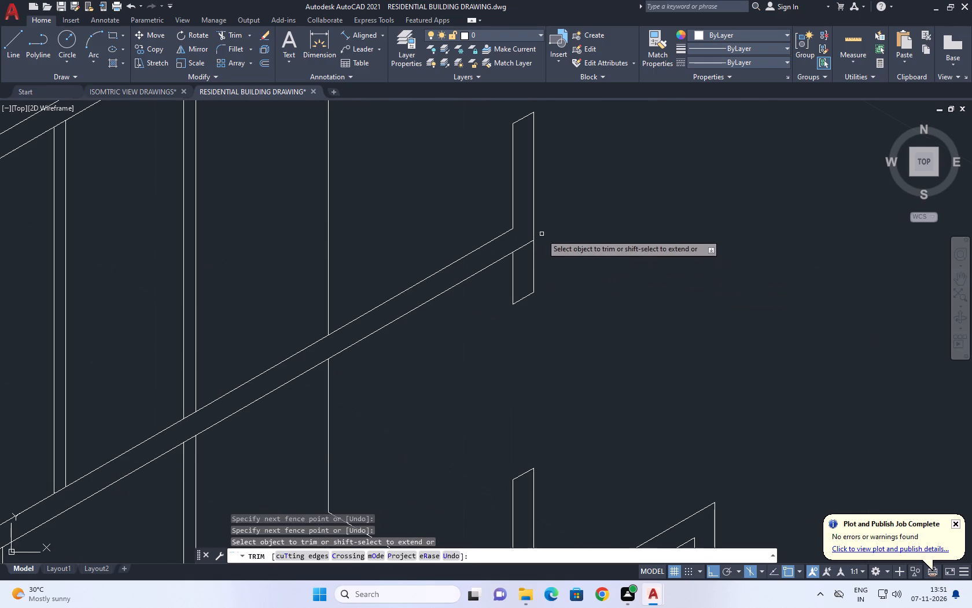
pyautogui.click(521, 244)
pyautogui.click(522, 260)
pyautogui.scroll(-2, 532, 254)
pyautogui.scroll(-1, 576, 275)
pyautogui.press('space')
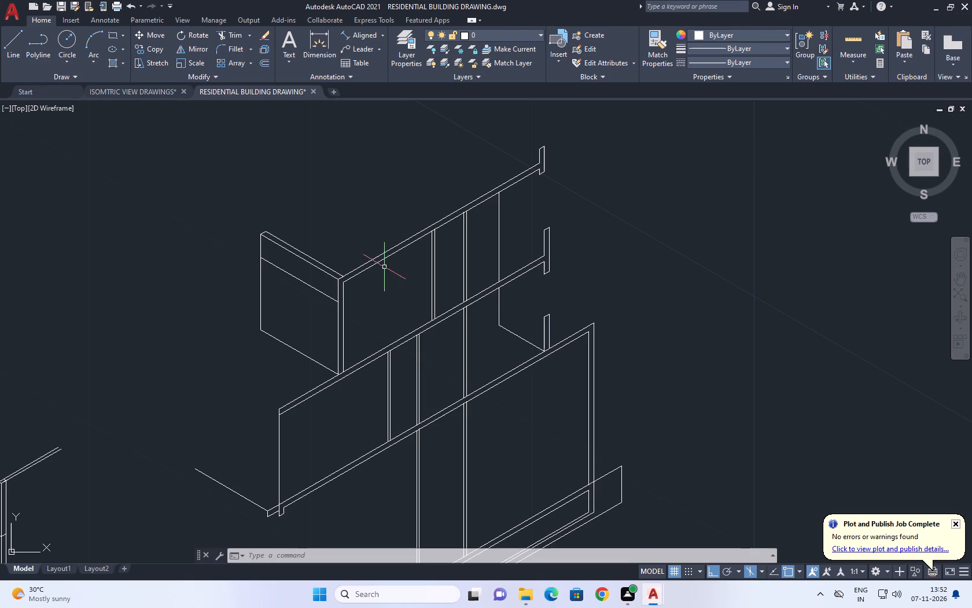
# Draw a left-isoplane line at 150° from the outer top corner where the lowest floor beam meets the end wall.
pyautogui.moveTo(481, 275); pyautogui.dragTo(364, 279, button='middle')
pyautogui.moveTo(393, 357); pyautogui.dragTo(400, 397, button='middle')
pyautogui.click(1, 47)
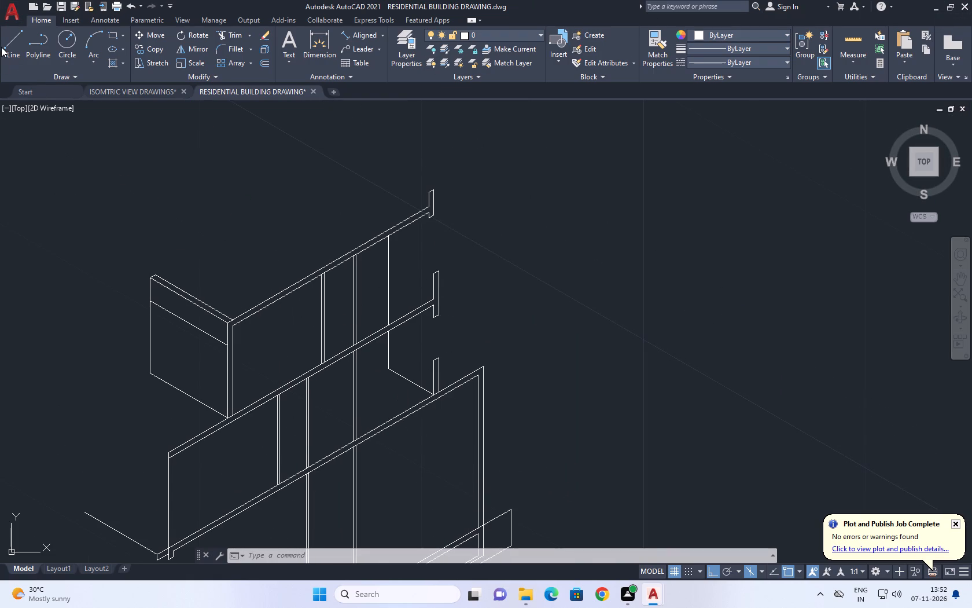
pyautogui.scroll(1, 397, 354)
pyautogui.click(21, 52)
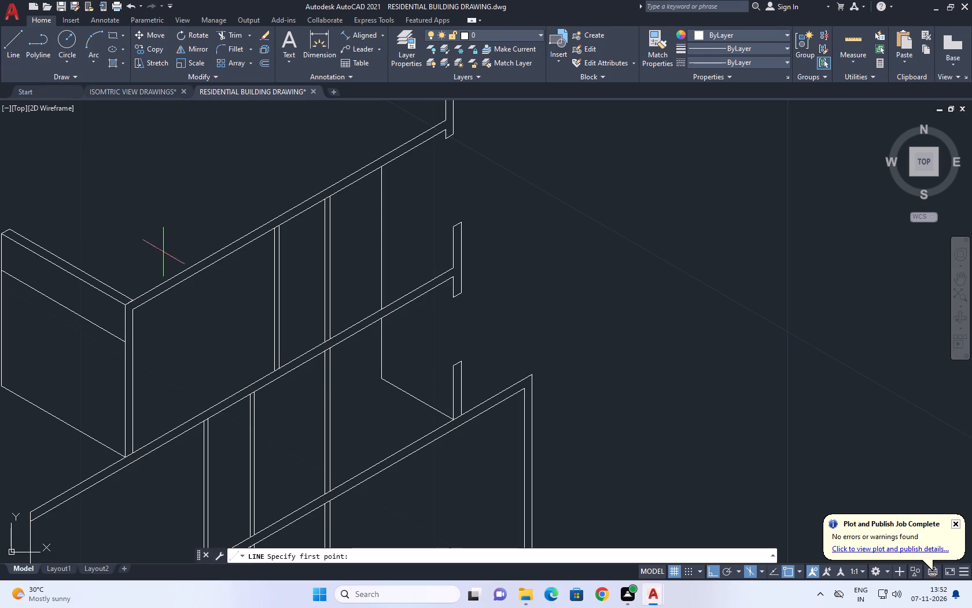
pyautogui.scroll(3, 536, 389)
pyautogui.click(516, 331)
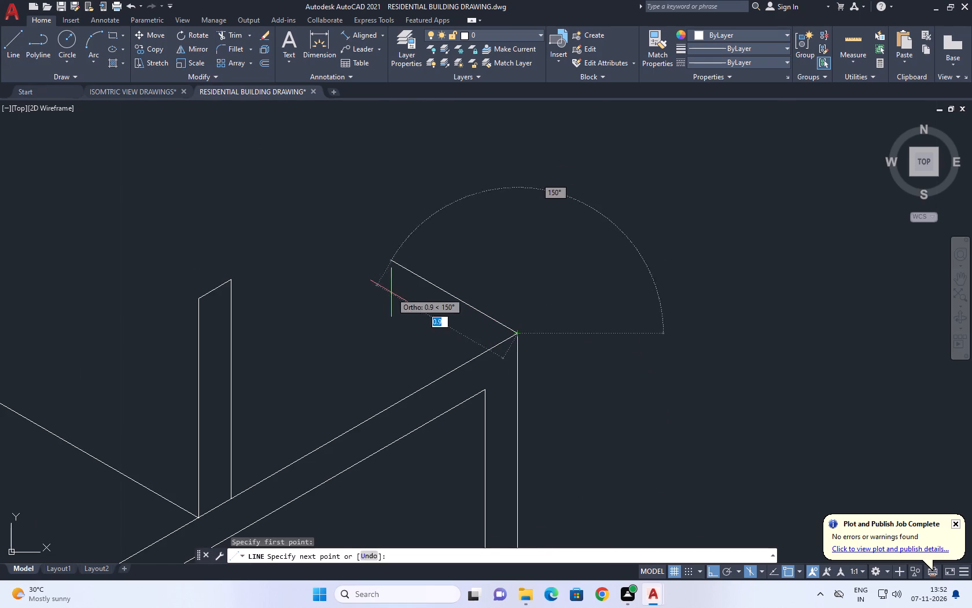
pyautogui.scroll(-2, 201, 188)
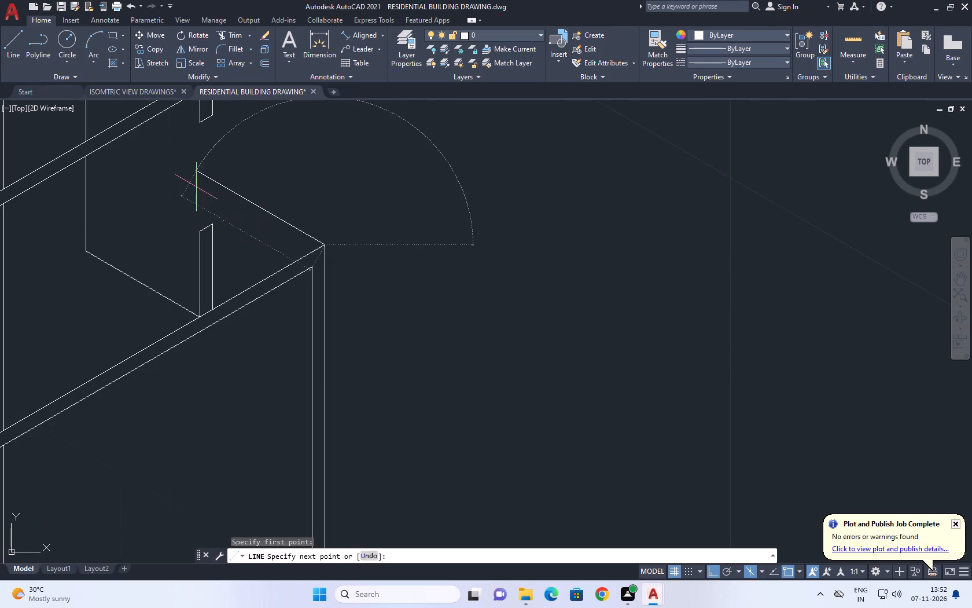
pyautogui.click(196, 187)
pyautogui.press('Escape')
pyautogui.scroll(-1, 235, 267)
pyautogui.moveTo(227, 262); pyautogui.dragTo(268, 274, button='middle')
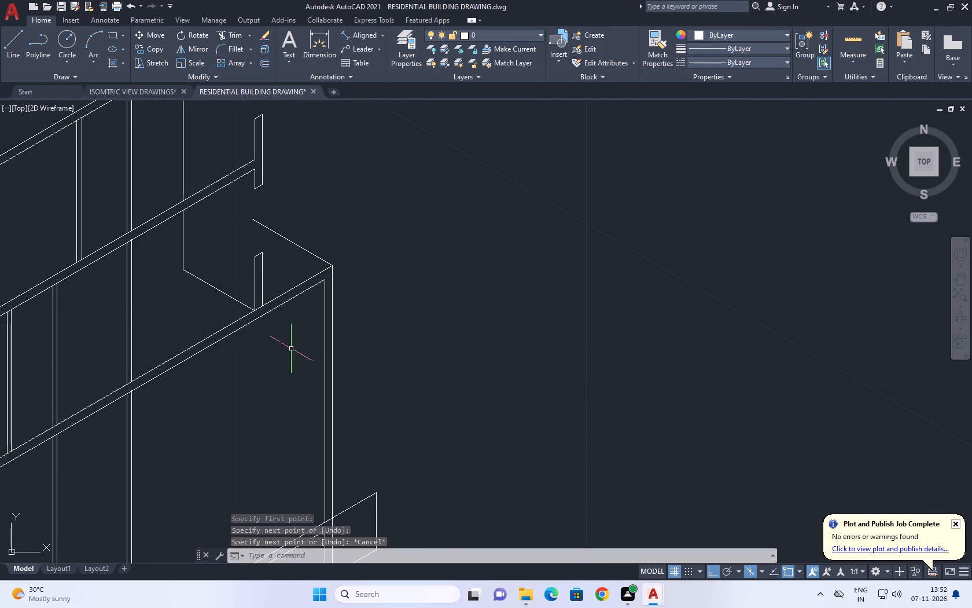
pyautogui.moveTo(202, 287); pyautogui.dragTo(231, 290, button='middle')
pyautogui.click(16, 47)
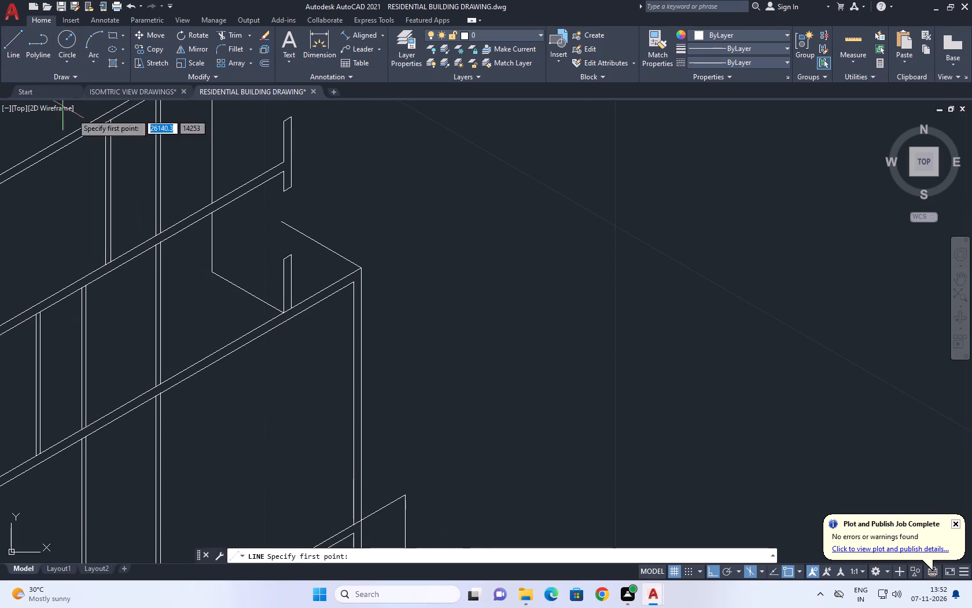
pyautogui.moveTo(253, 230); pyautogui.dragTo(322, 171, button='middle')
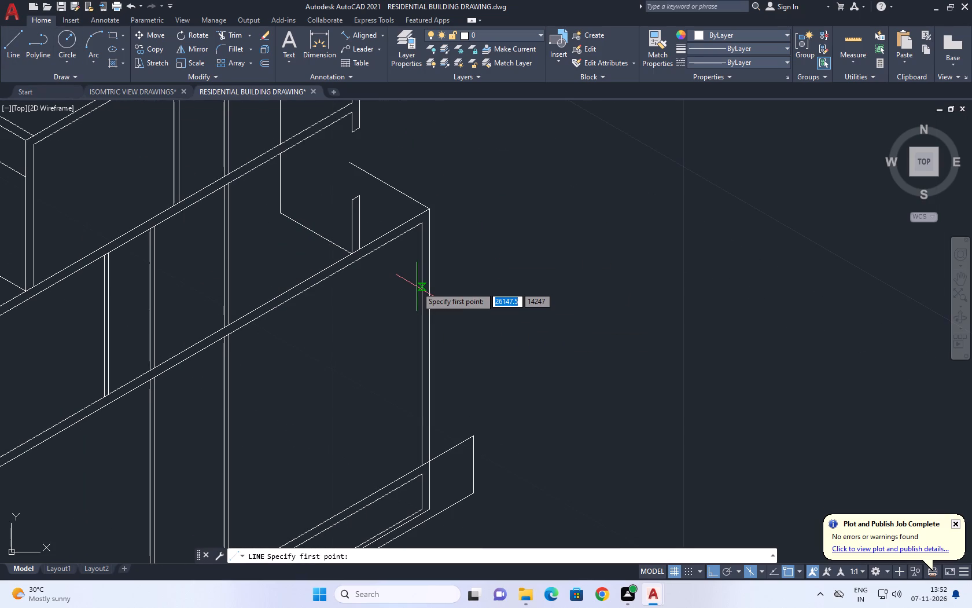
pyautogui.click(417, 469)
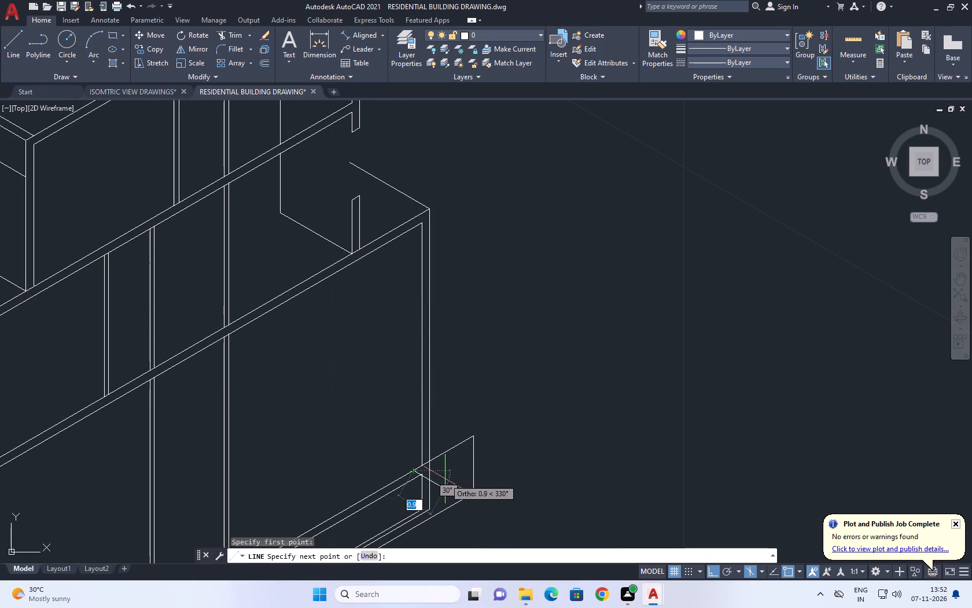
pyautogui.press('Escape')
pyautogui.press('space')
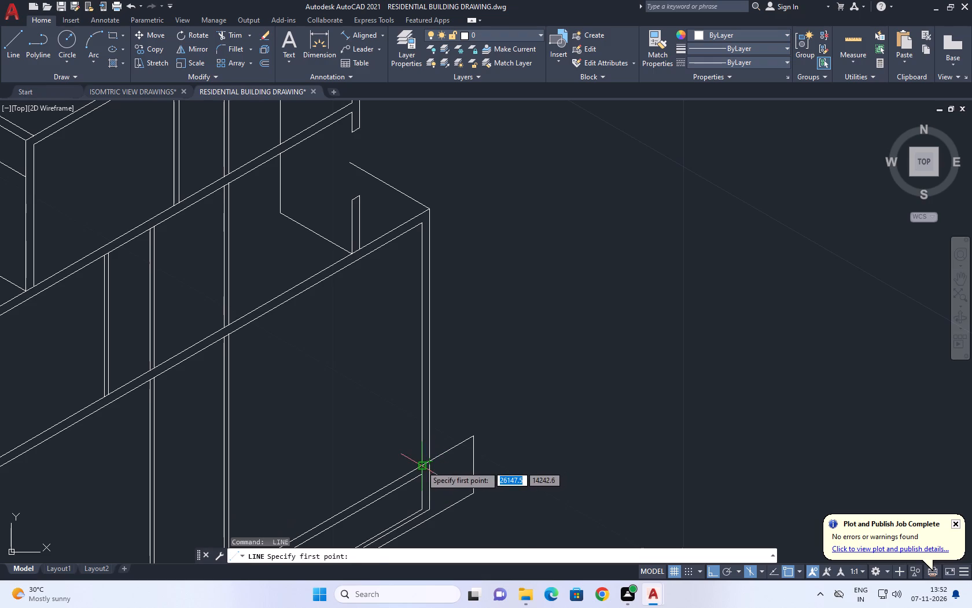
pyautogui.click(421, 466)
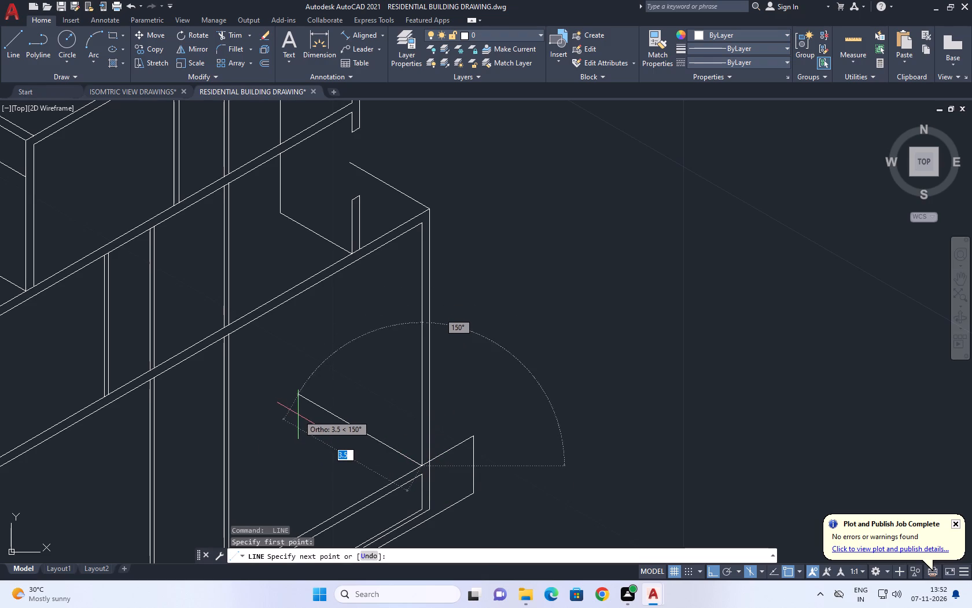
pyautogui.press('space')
# Draw a line about 3.3 long at 150° from where the end wall's inner edge meets the low projecting wall's top edge.
pyautogui.press('space')
pyautogui.click(423, 466)
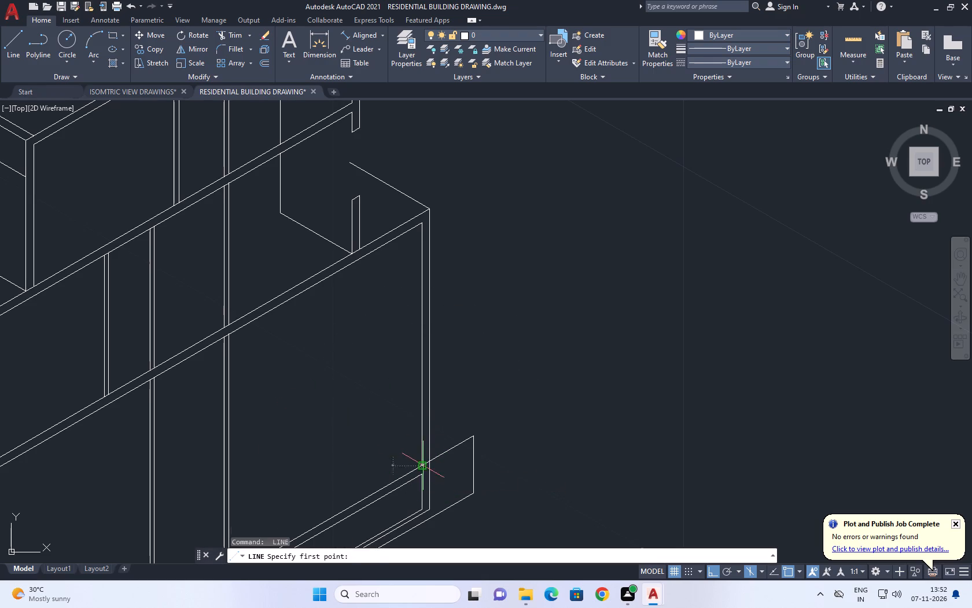
pyautogui.scroll(1, 347, 410)
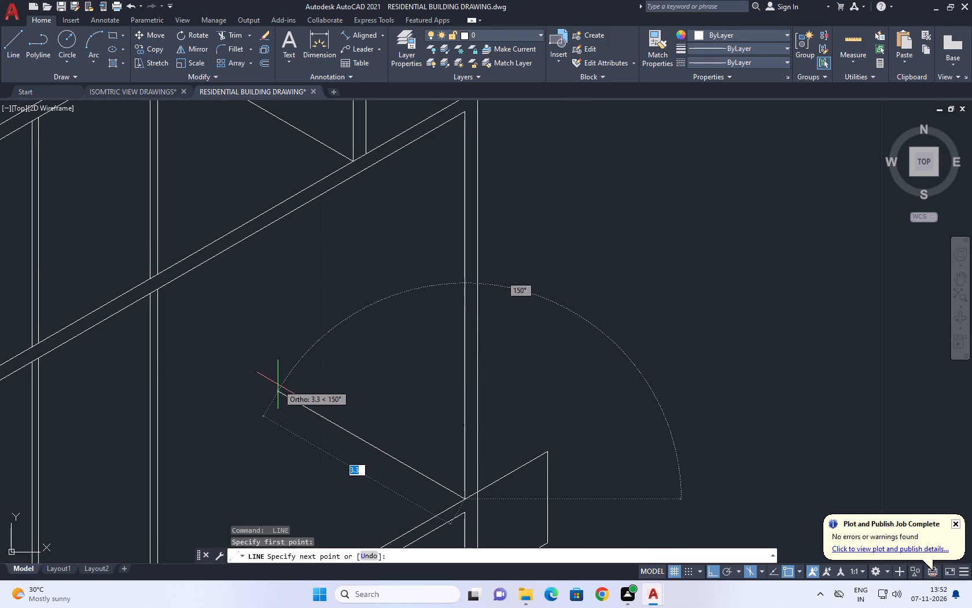
pyautogui.click(277, 383)
pyautogui.press('space')
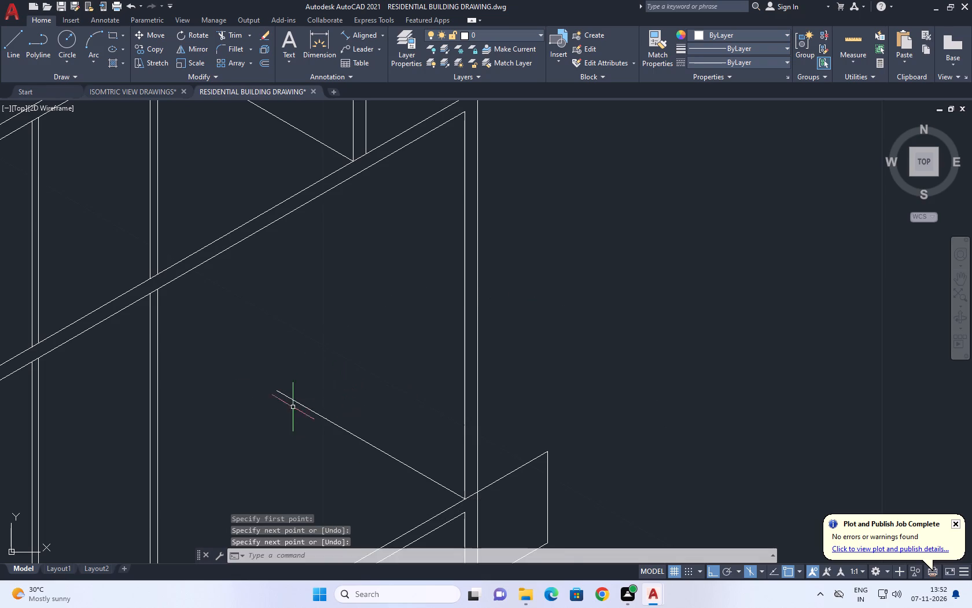
# Draw a top-isoplane line at 30° from the column's edge below the lowest beam, past the end of the new sloped line.
pyautogui.moveTo(271, 414); pyautogui.dragTo(312, 421, button='middle')
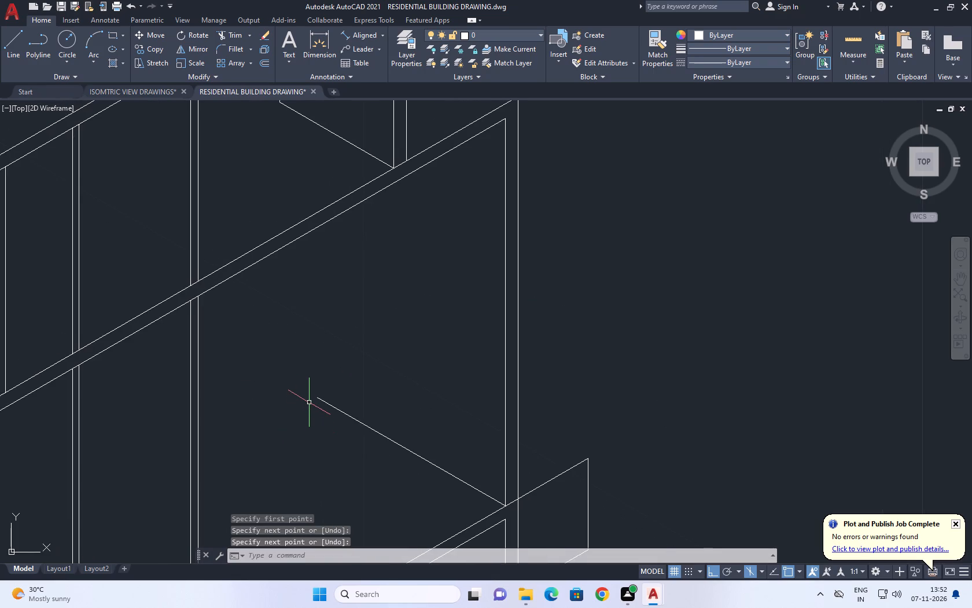
pyautogui.press('space')
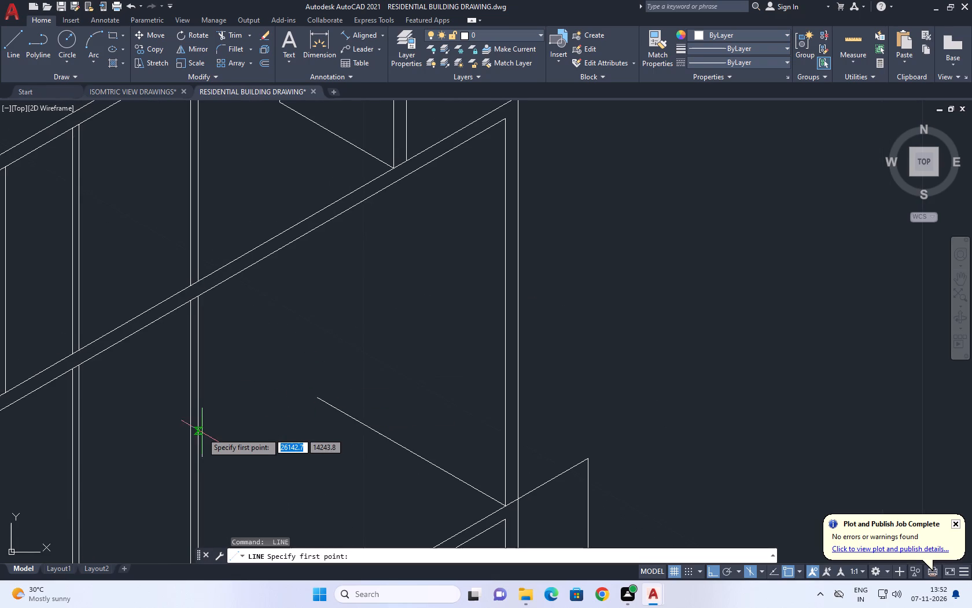
pyautogui.click(202, 438)
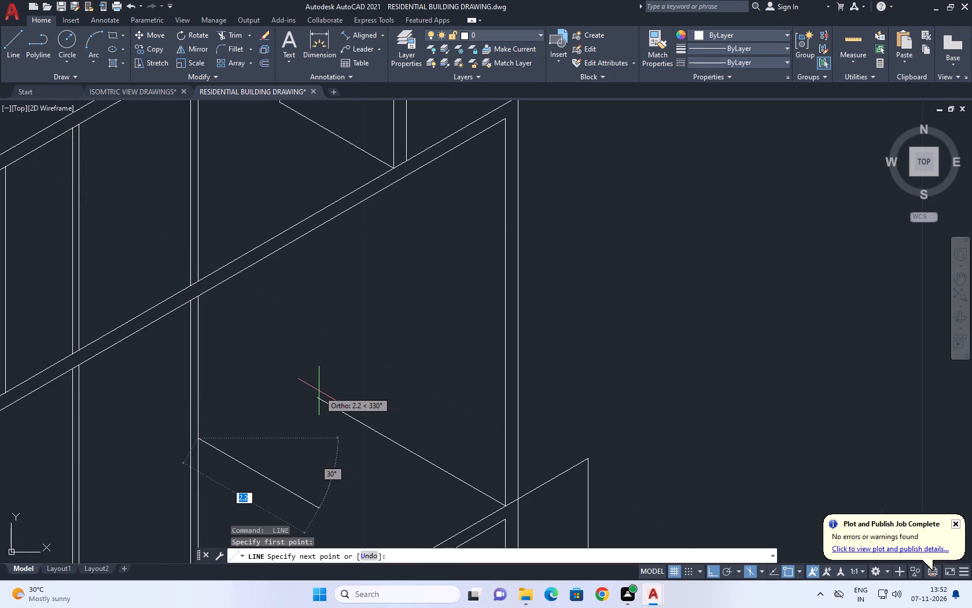
pyautogui.press('F5')
pyautogui.click(362, 368)
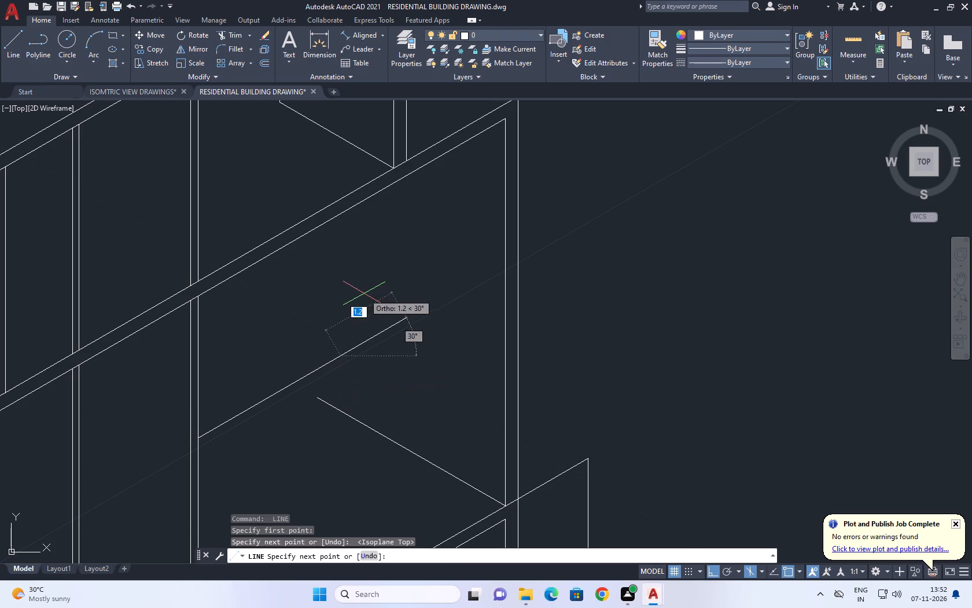
pyautogui.press('space')
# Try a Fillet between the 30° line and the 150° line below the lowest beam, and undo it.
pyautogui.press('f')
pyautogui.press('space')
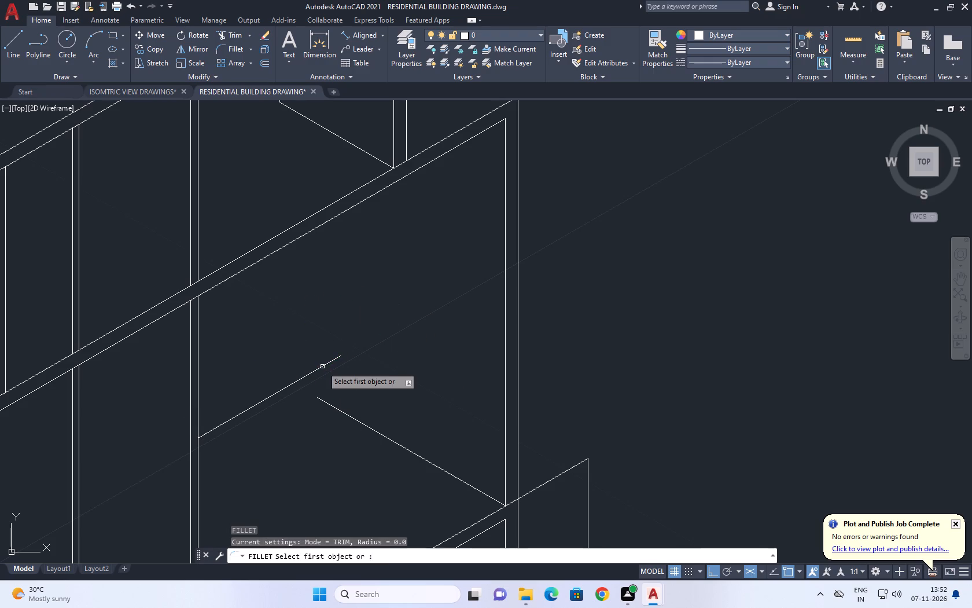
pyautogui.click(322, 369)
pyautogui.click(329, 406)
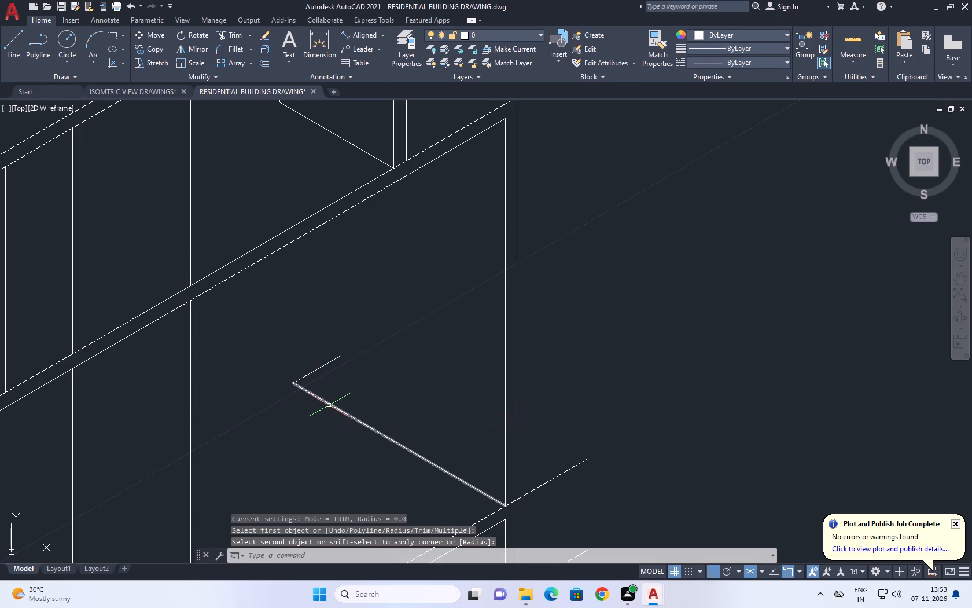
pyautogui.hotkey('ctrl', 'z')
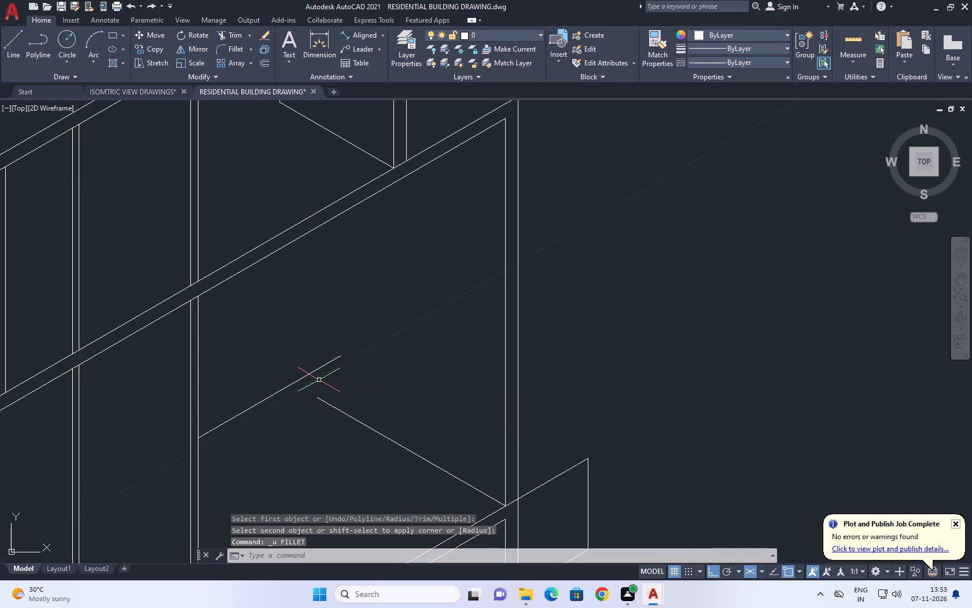
# Fillet the 150° line with the column-side part of the 30° line into a sharp corner.
pyautogui.press('f')
pyautogui.press('space')
pyautogui.click(339, 408)
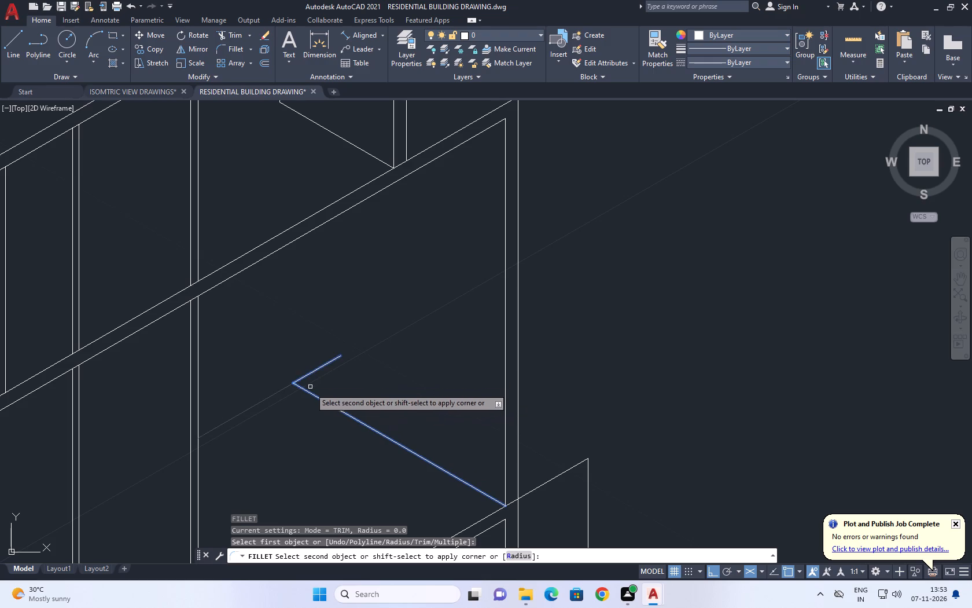
pyautogui.press('space')
pyautogui.click(278, 392)
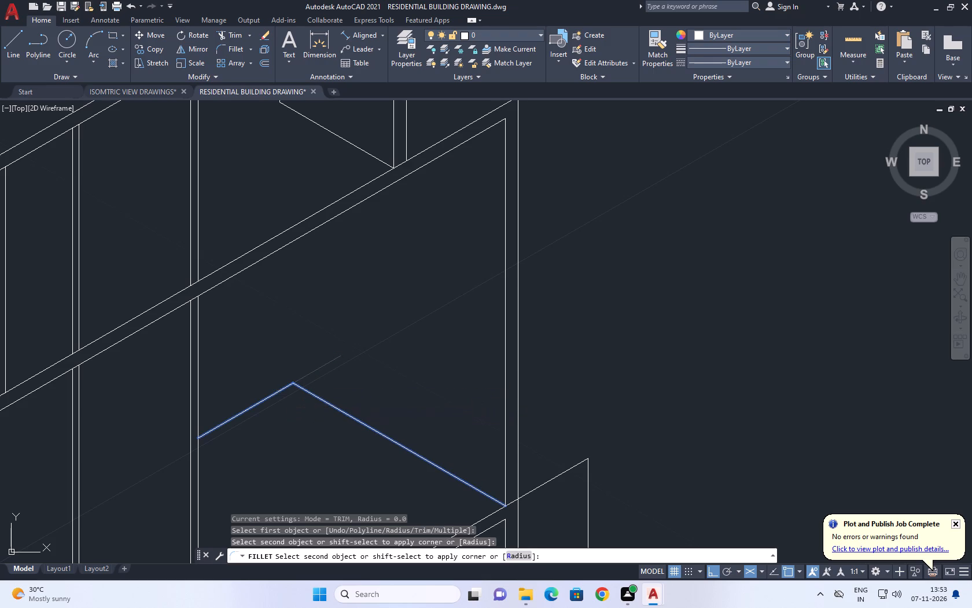
pyautogui.moveTo(369, 380); pyautogui.dragTo(389, 395, button='middle')
pyautogui.rightClick(406, 348)
pyautogui.moveTo(398, 295); pyautogui.dragTo(360, 325)
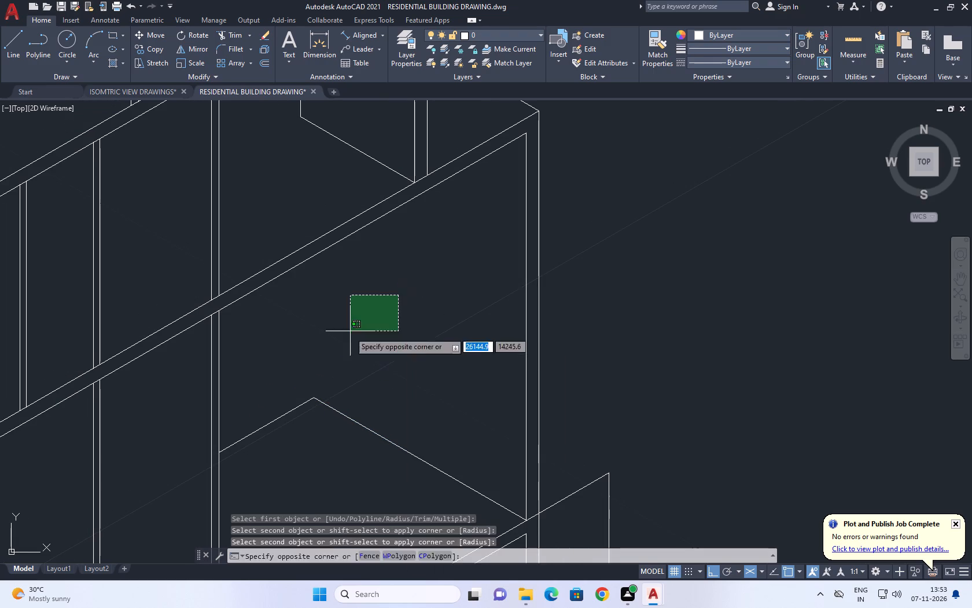
pyautogui.click(349, 334)
# Draw a right-isoplane vertical line from the new sharp corner up past the lowest floor beam.
pyautogui.click(12, 46)
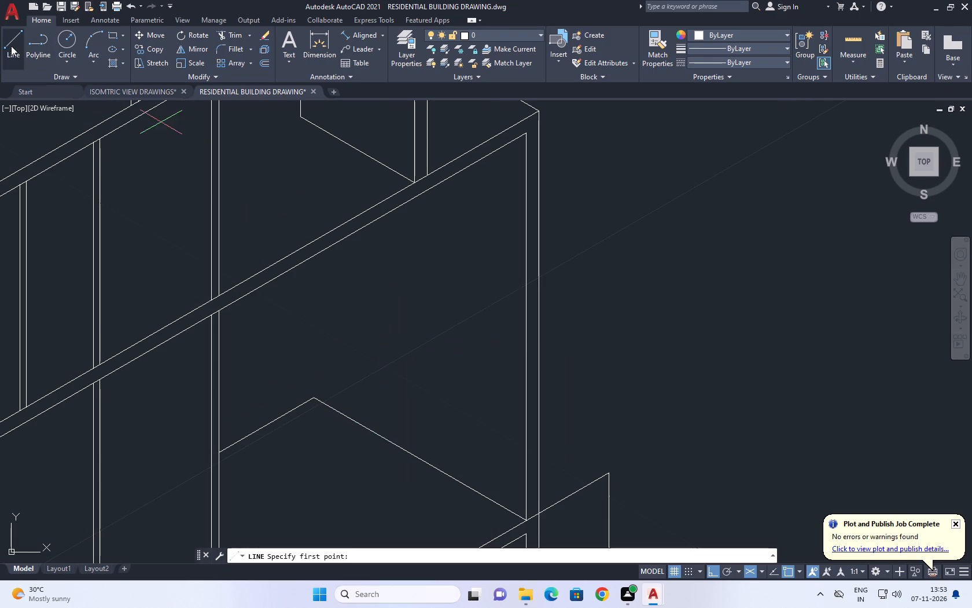
pyautogui.click(312, 396)
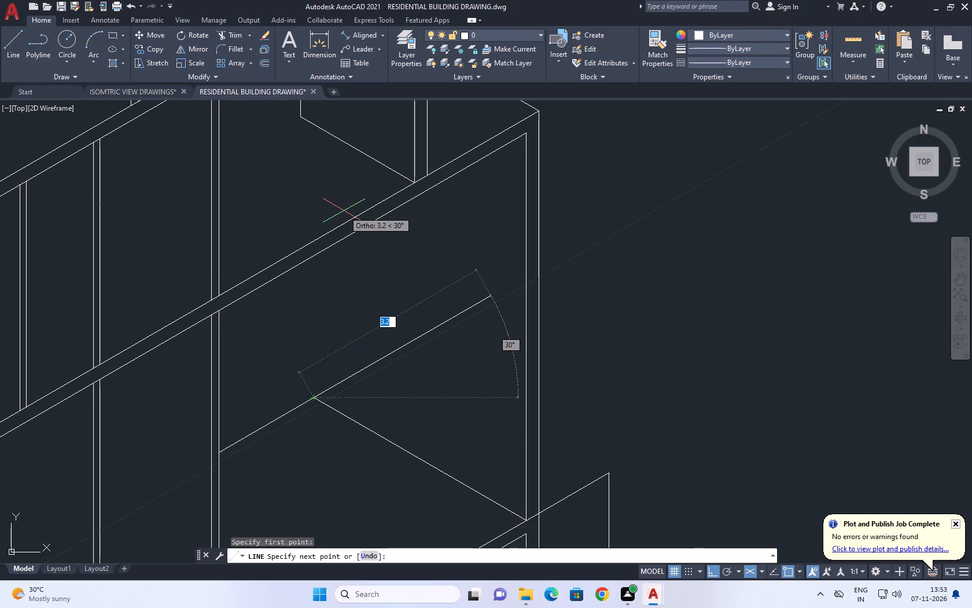
pyautogui.press('F5')
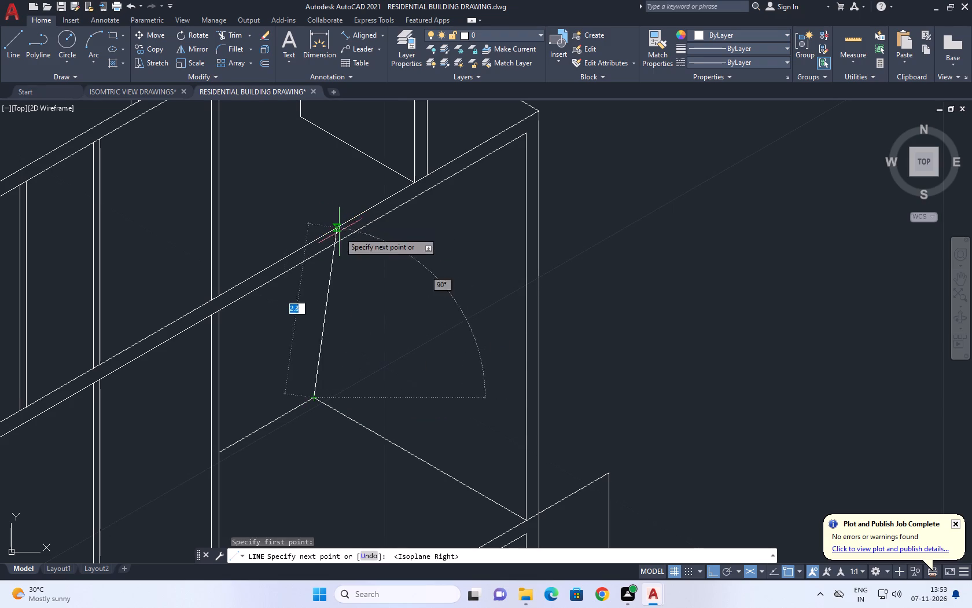
pyautogui.click(289, 186)
pyautogui.press('space')
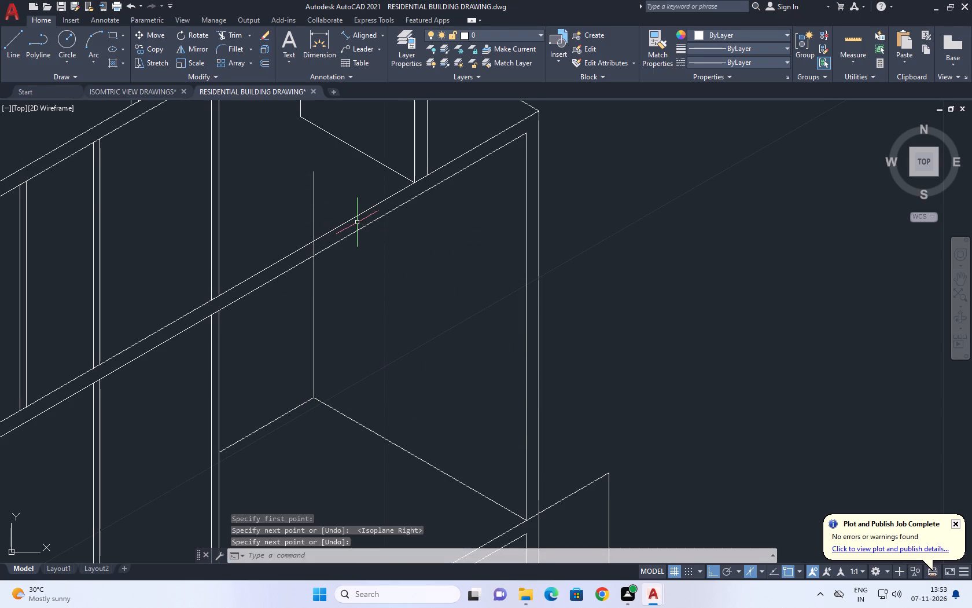
# Trim the new vertical's portions above and within the lowest floor beam, back to the beam's lower edge.
pyautogui.write('TR')
pyautogui.press('space')
pyautogui.moveTo(366, 175); pyautogui.dragTo(359, 181)
pyautogui.click(301, 198)
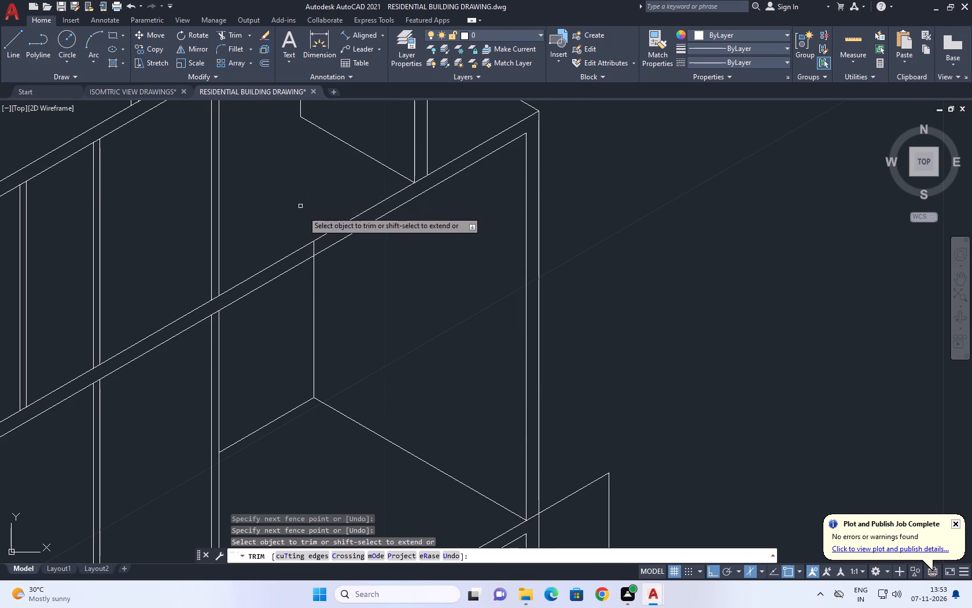
pyautogui.scroll(3, 312, 256)
pyautogui.click(322, 228)
pyautogui.moveTo(301, 241); pyautogui.dragTo(293, 250)
pyautogui.rightClick(370, 309)
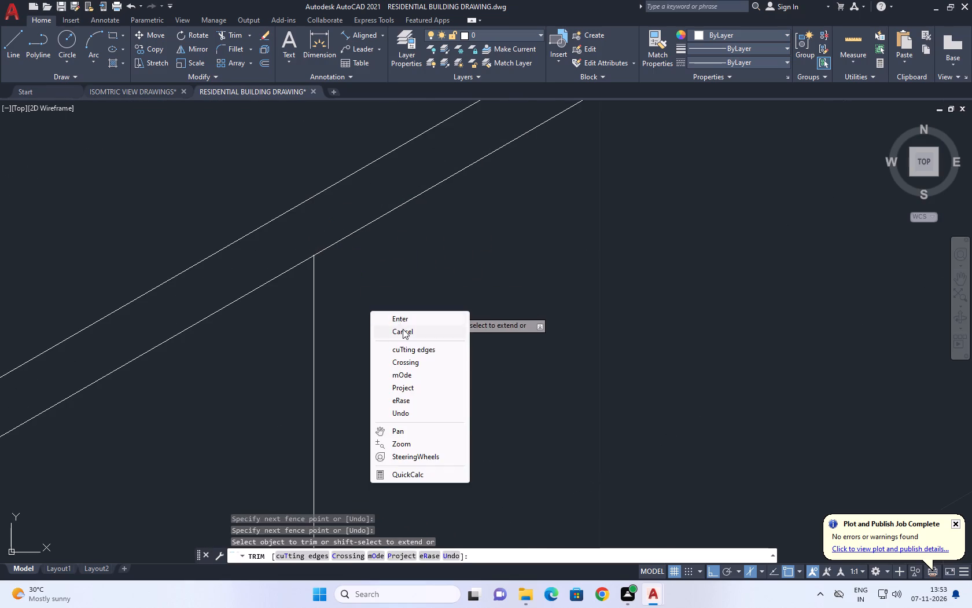
pyautogui.click(403, 329)
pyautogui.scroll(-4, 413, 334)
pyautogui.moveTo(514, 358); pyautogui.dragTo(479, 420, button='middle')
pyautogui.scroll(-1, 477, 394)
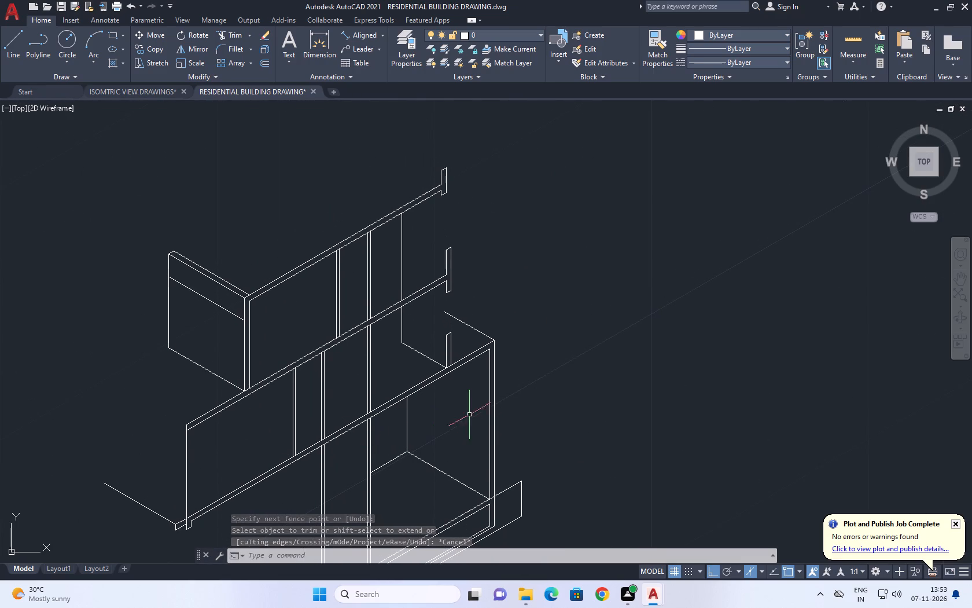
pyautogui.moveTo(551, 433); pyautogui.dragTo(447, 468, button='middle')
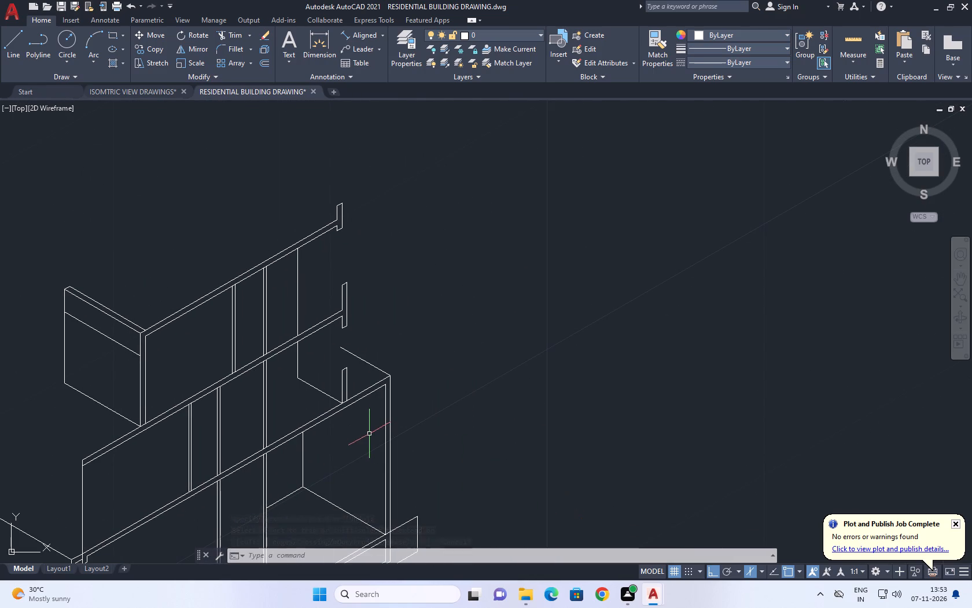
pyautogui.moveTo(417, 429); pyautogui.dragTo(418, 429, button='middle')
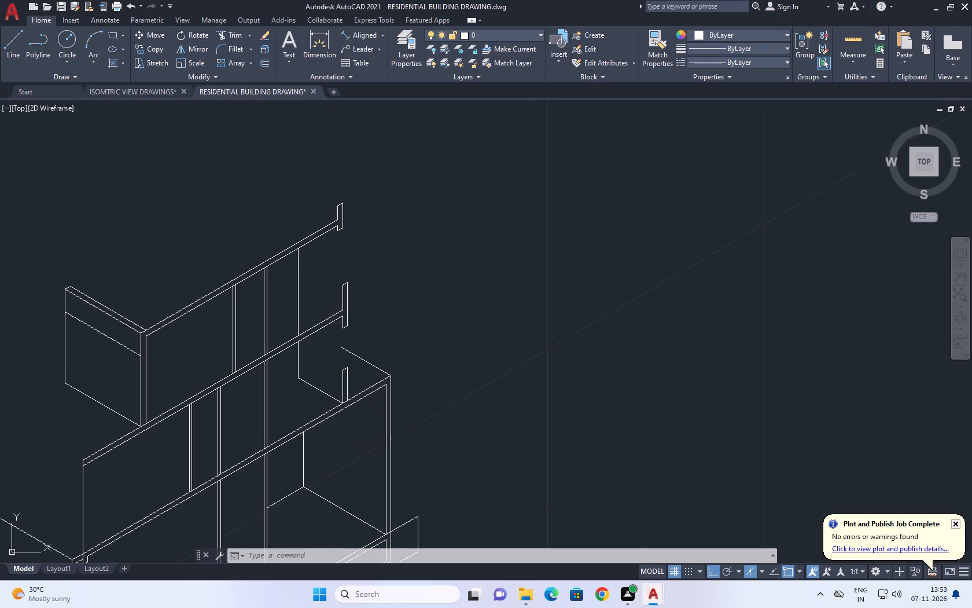
# Draw a post outline at the base band's outer end corner: about 4 units up, 0.226 across at 210°, and down past the band's upper edge.
pyautogui.moveTo(418, 429); pyautogui.dragTo(480, 402, button='middle')
pyautogui.moveTo(489, 507); pyautogui.dragTo(511, 462, button='middle')
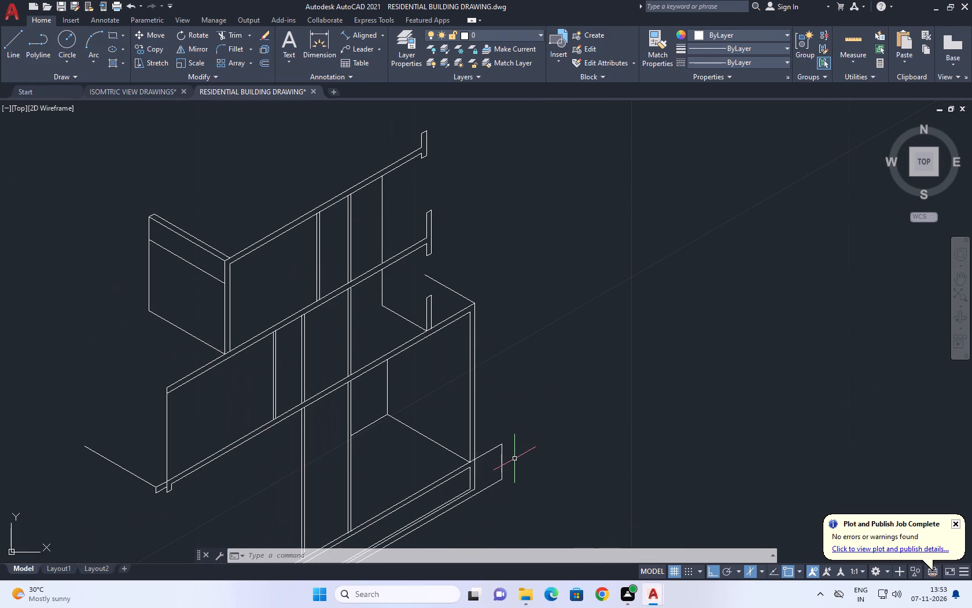
pyautogui.press('l')
pyautogui.press('space')
pyautogui.scroll(2, 510, 459)
pyautogui.click(495, 433)
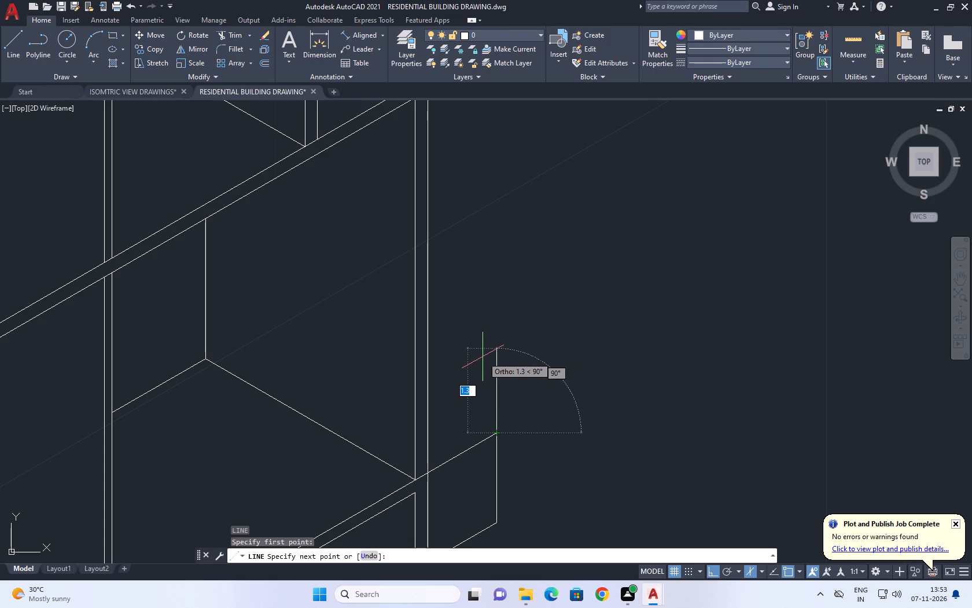
pyautogui.moveTo(455, 248); pyautogui.dragTo(454, 390, button='middle')
pyautogui.moveTo(455, 265); pyautogui.dragTo(453, 382, button='right')
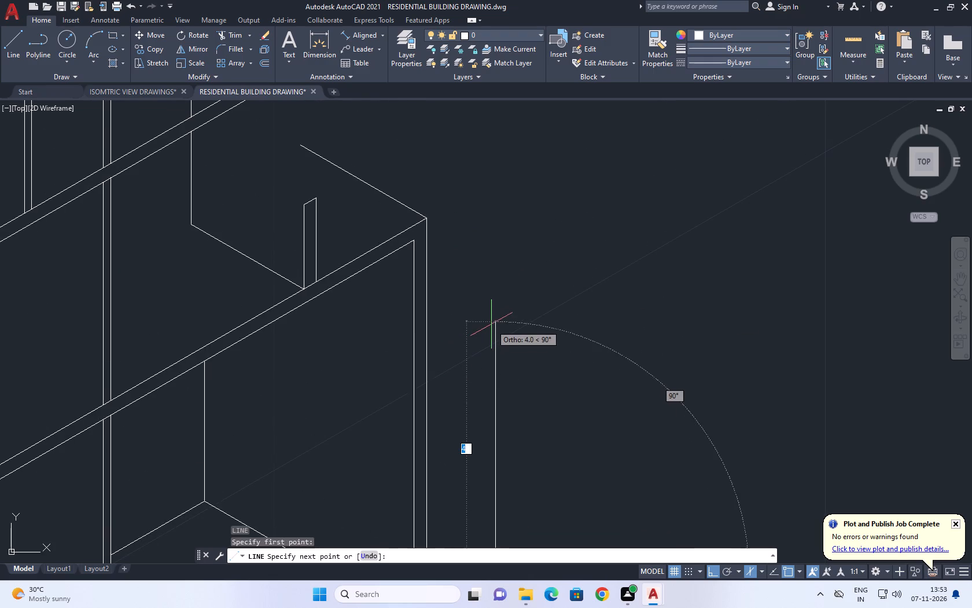
pyautogui.click(494, 317)
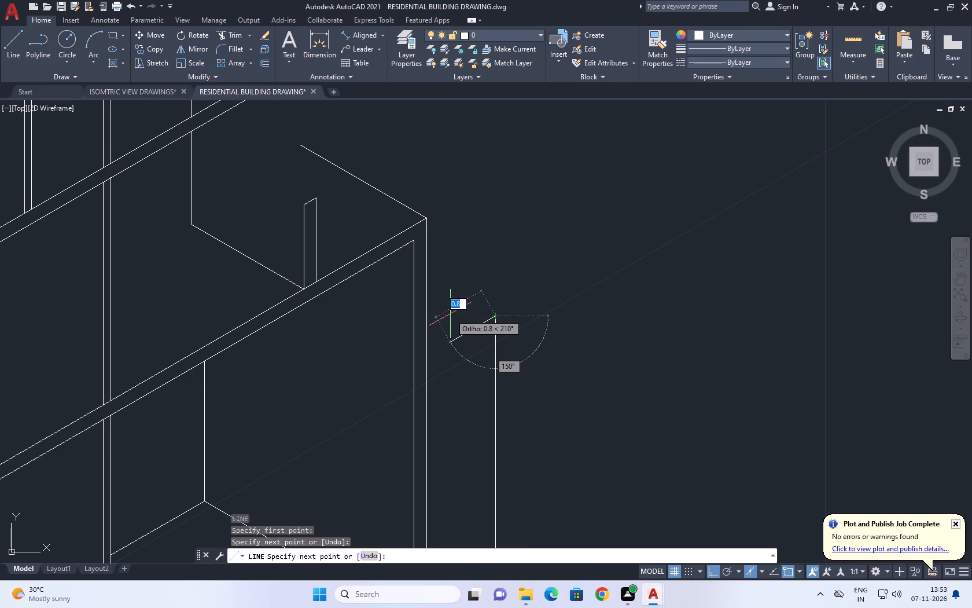
pyautogui.press('1')
pyautogui.press('BackSpace')
pyautogui.write('0.226')
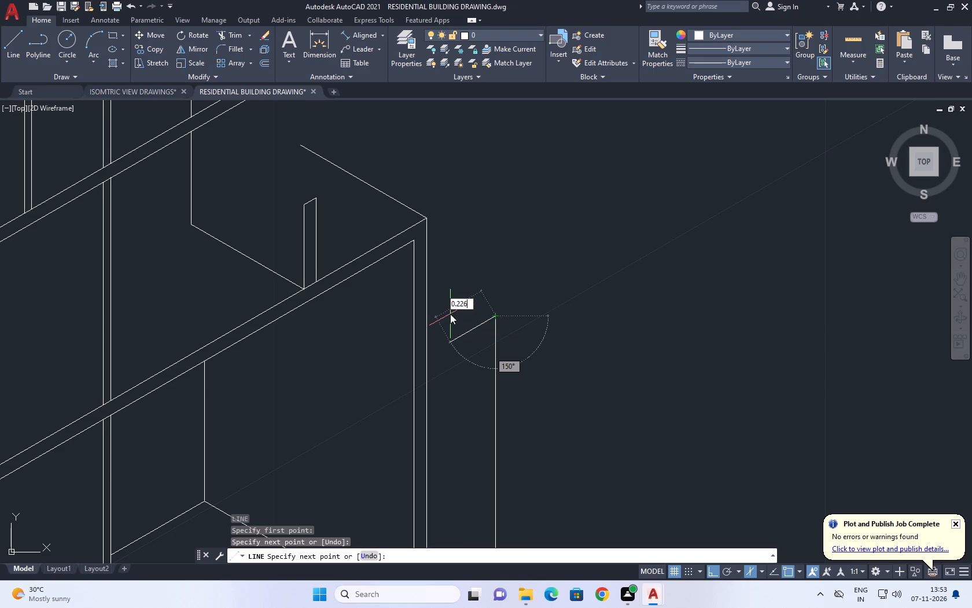
pyautogui.press('Return')
pyautogui.scroll(-2, 444, 374)
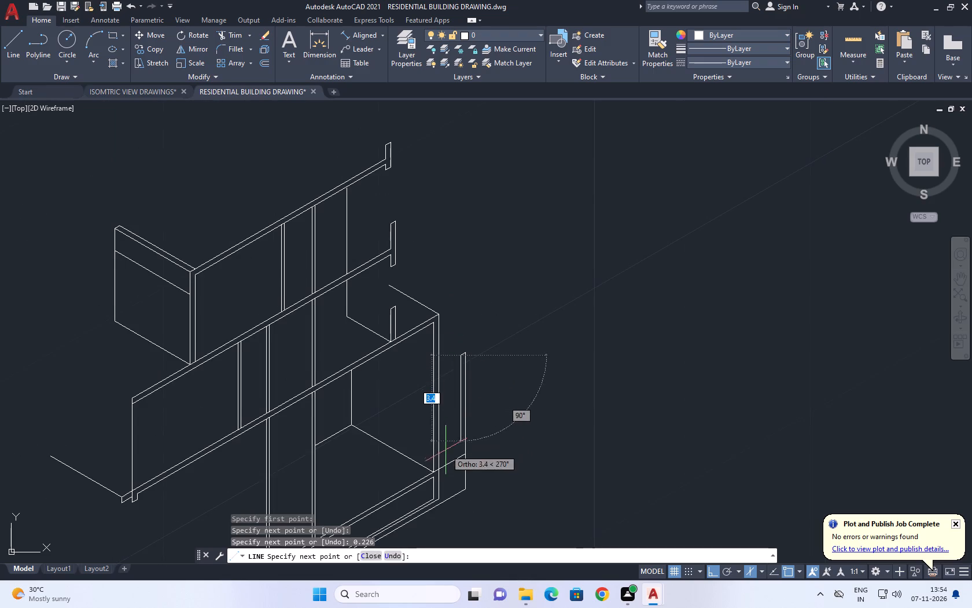
pyautogui.moveTo(446, 452); pyautogui.dragTo(451, 462, button='middle')
pyautogui.scroll(3, 459, 468)
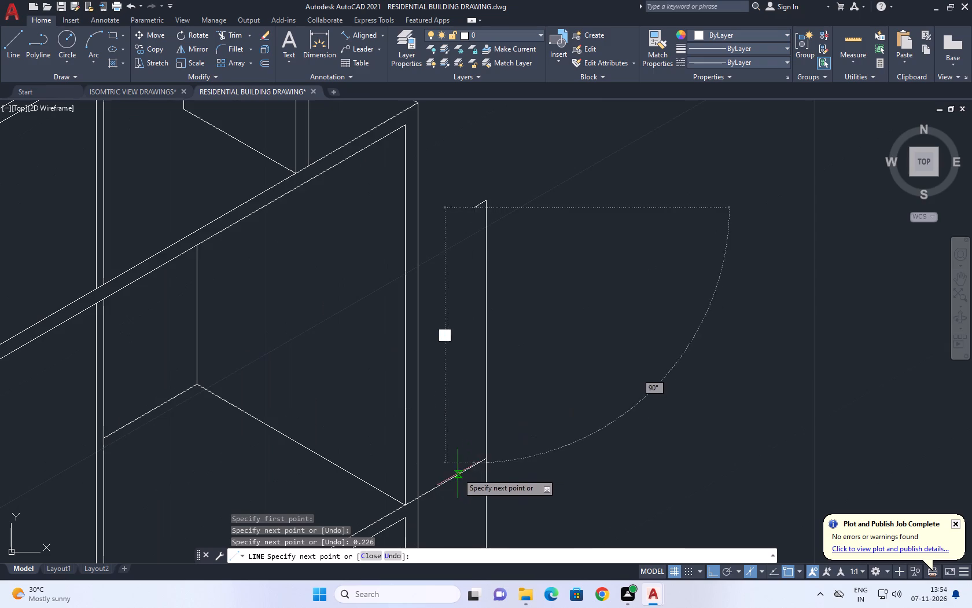
pyautogui.click(484, 499)
pyautogui.press('Escape')
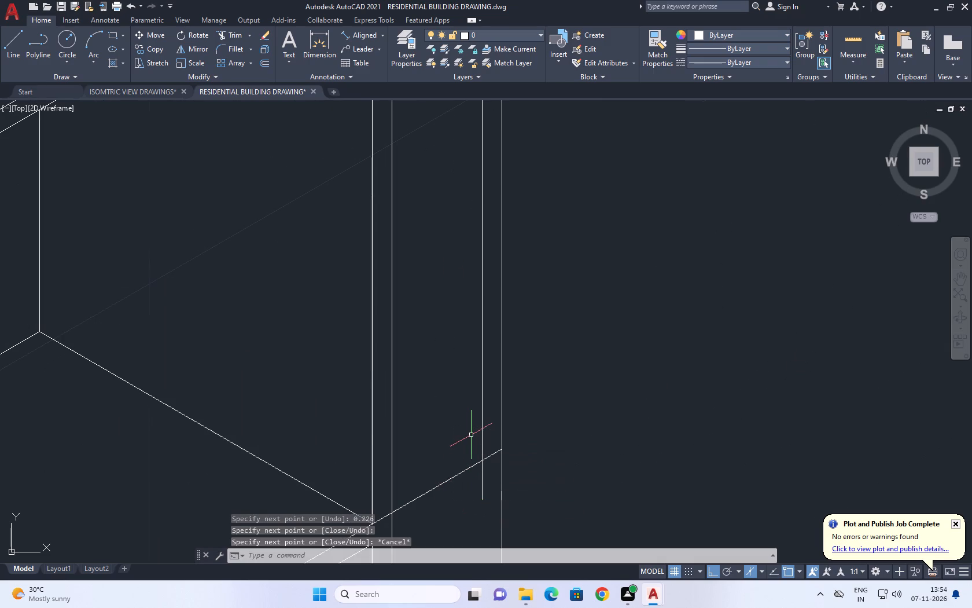
# Trim the new post's inner vertical where it overshoots the base band's upper edge.
pyautogui.write('TR')
pyautogui.press('space')
pyautogui.scroll(2, 475, 498)
pyautogui.click(478, 482)
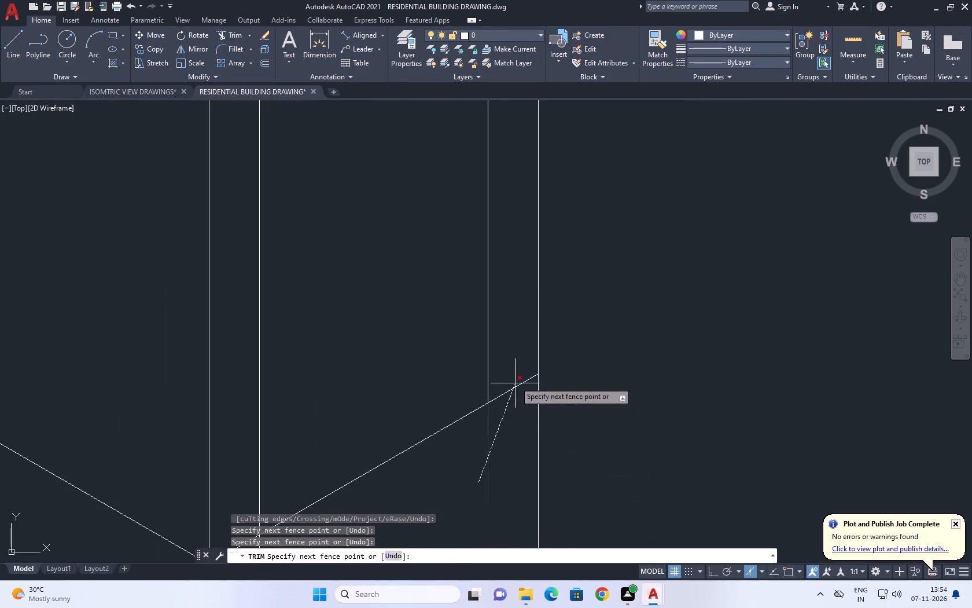
pyautogui.click(515, 376)
pyautogui.scroll(-5, 518, 406)
pyautogui.press('space')
# Extend the base band's upper sloped edge out to the new post's outer vertical.
pyautogui.moveTo(564, 398); pyautogui.dragTo(562, 426, button='middle')
pyautogui.scroll(-1, 561, 426)
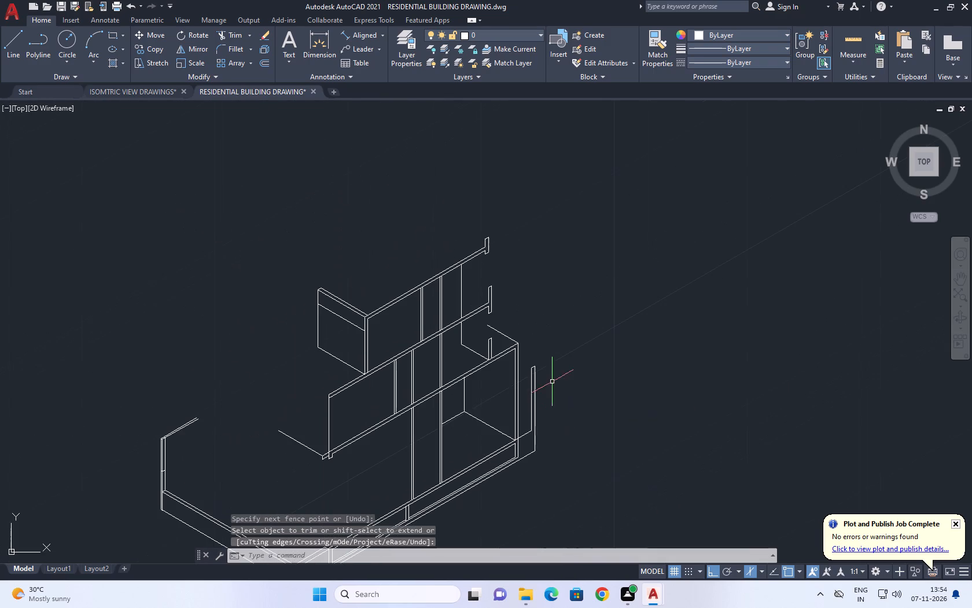
pyautogui.scroll(1, 508, 441)
pyautogui.moveTo(543, 447); pyautogui.dragTo(537, 456, button='middle')
pyautogui.write('EX')
pyautogui.press('space')
pyautogui.click(532, 437)
pyautogui.press('space')
# Draw a 30° line across the new post below its cap and trim away the overhanging end and everything above it.
pyautogui.moveTo(553, 397); pyautogui.dragTo(553, 421, button='middle')
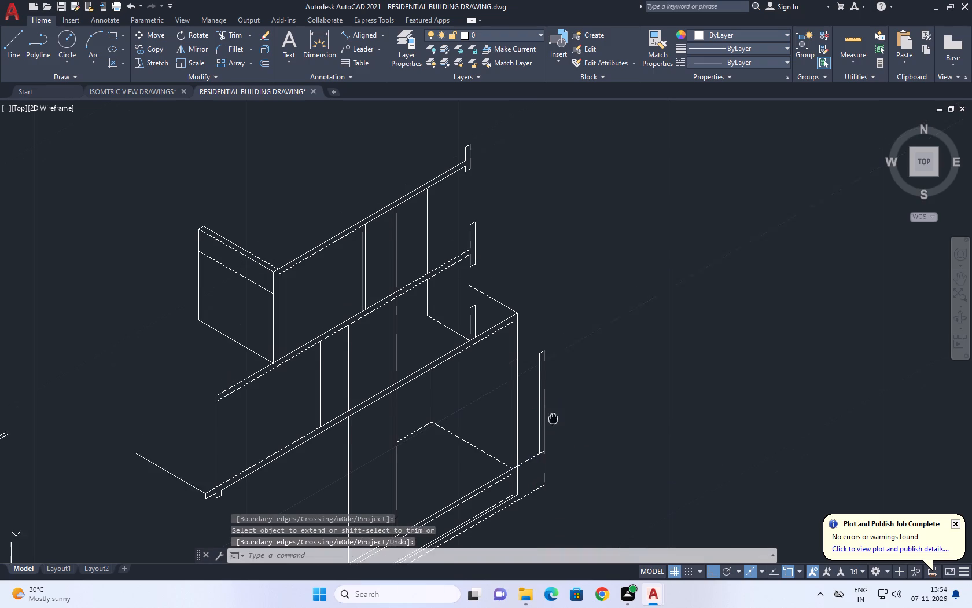
pyautogui.moveTo(553, 421); pyautogui.dragTo(554, 427, button='middle')
pyautogui.write('L')
pyautogui.press('space')
pyautogui.scroll(3, 540, 382)
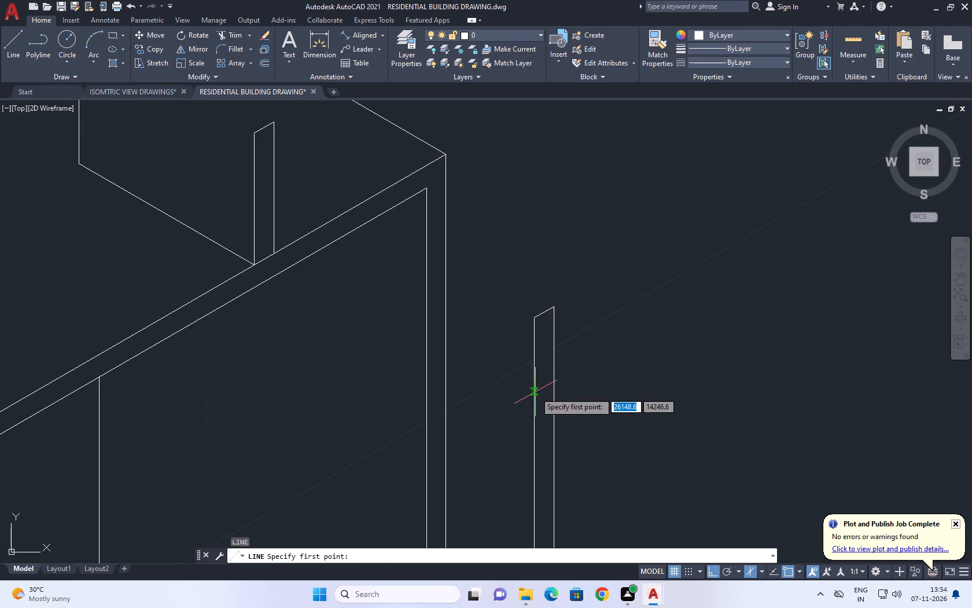
pyautogui.click(533, 393)
pyautogui.click(581, 384)
pyautogui.press('space')
pyautogui.write('TR')
pyautogui.press('space')
pyautogui.click(573, 387)
pyautogui.click(517, 347)
pyautogui.click(571, 321)
pyautogui.click(520, 310)
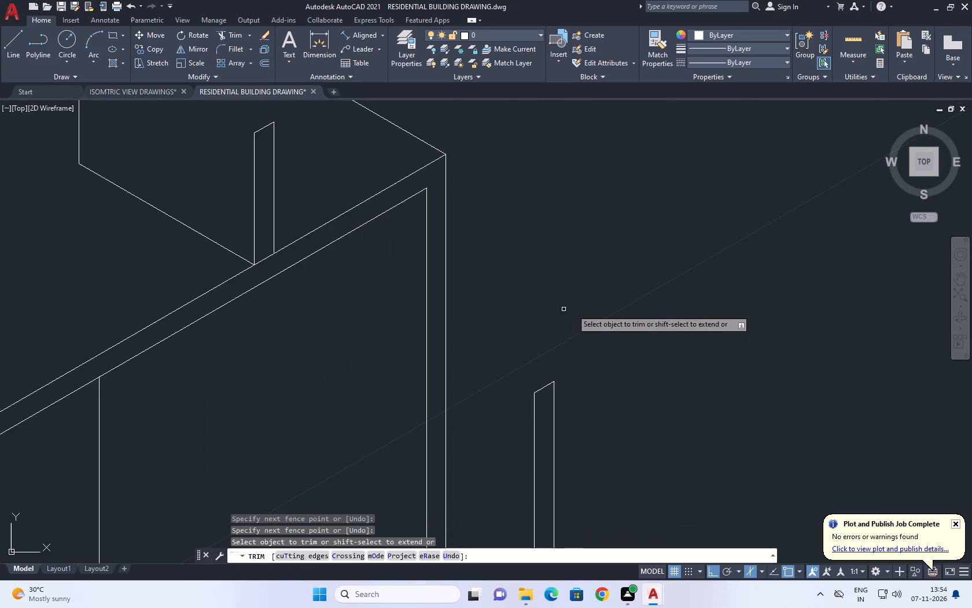
pyautogui.press('space')
# Move the post's sloped cap line straight down about 0.8 and trim both verticals above it.
pyautogui.scroll(-4, 580, 323)
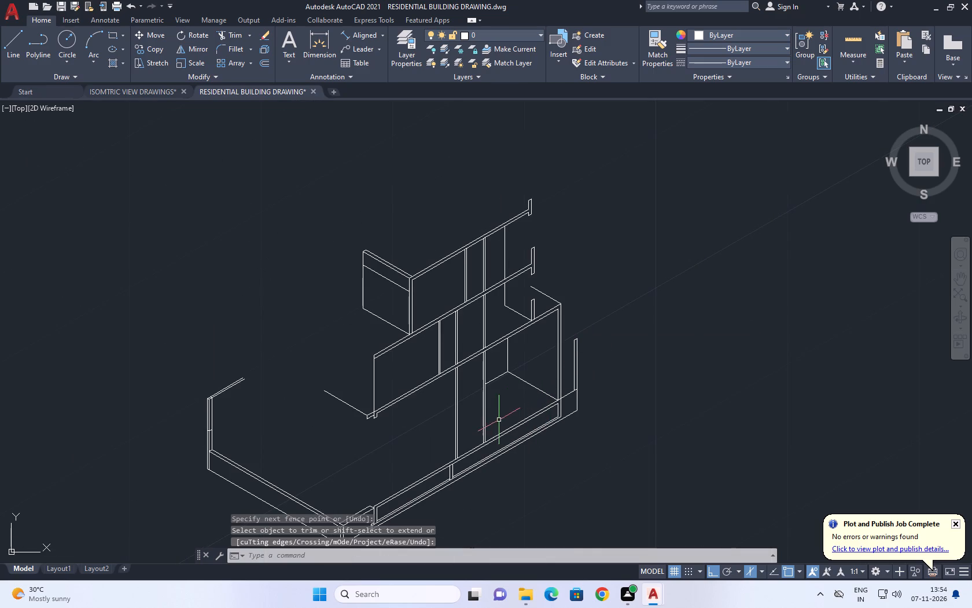
pyautogui.scroll(3, 570, 346)
pyautogui.click(575, 284)
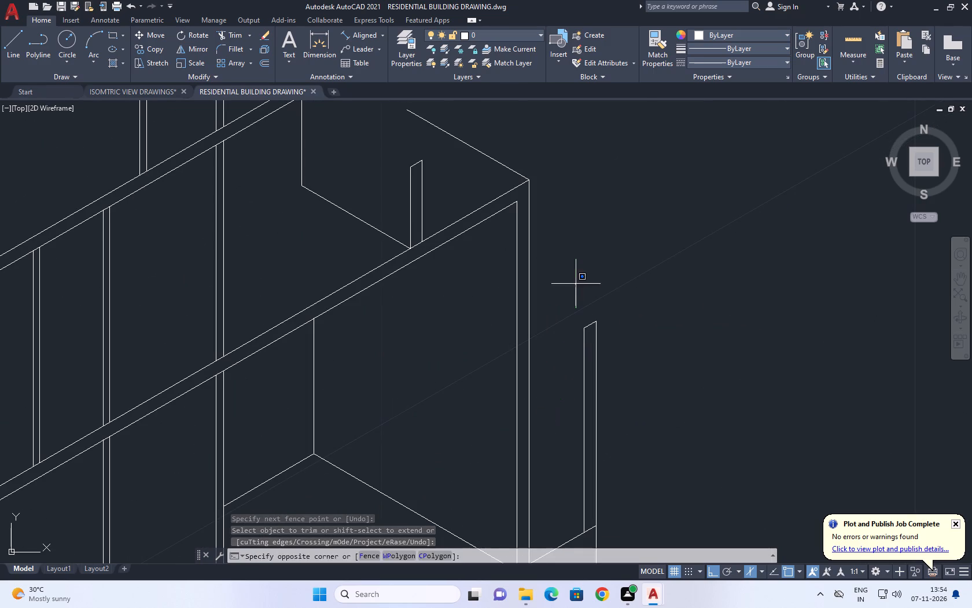
pyautogui.moveTo(666, 367); pyautogui.dragTo(665, 373)
pyautogui.write('M')
pyautogui.press('space')
pyautogui.moveTo(665, 359); pyautogui.dragTo(667, 365)
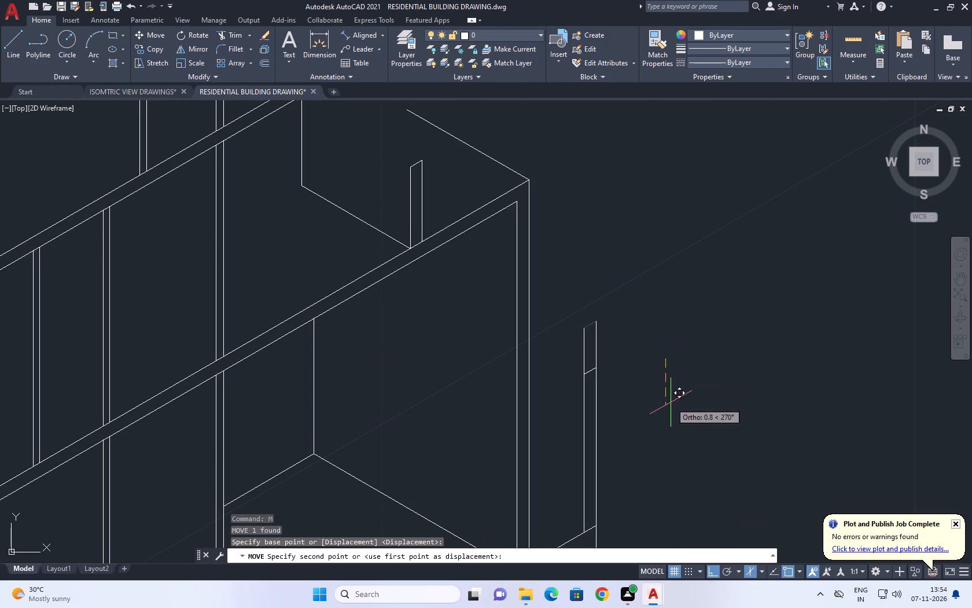
pyautogui.click(671, 403)
pyautogui.press('t')
pyautogui.write('R')
pyautogui.press('space')
pyautogui.click(643, 334)
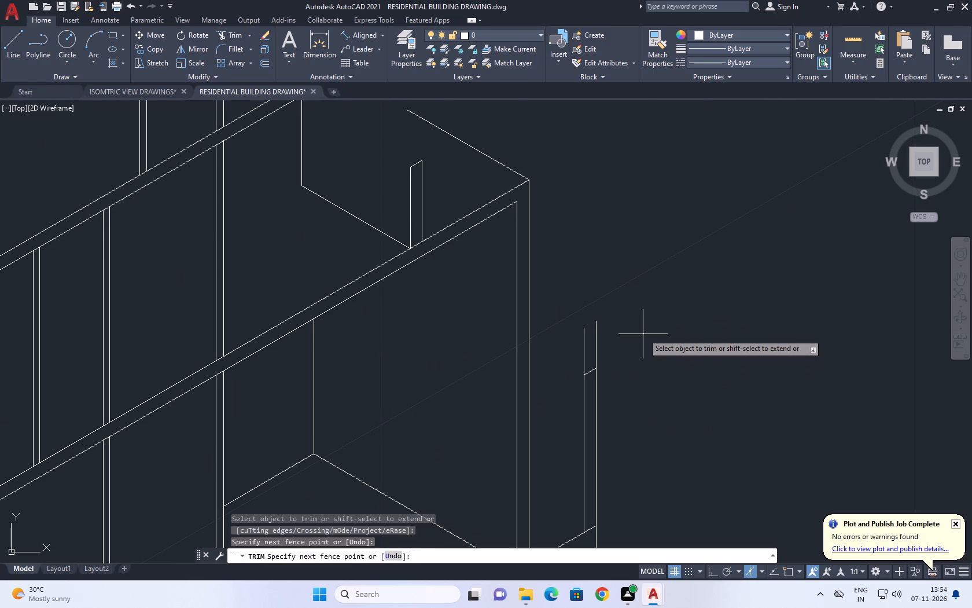
pyautogui.click(579, 353)
pyautogui.press('space')
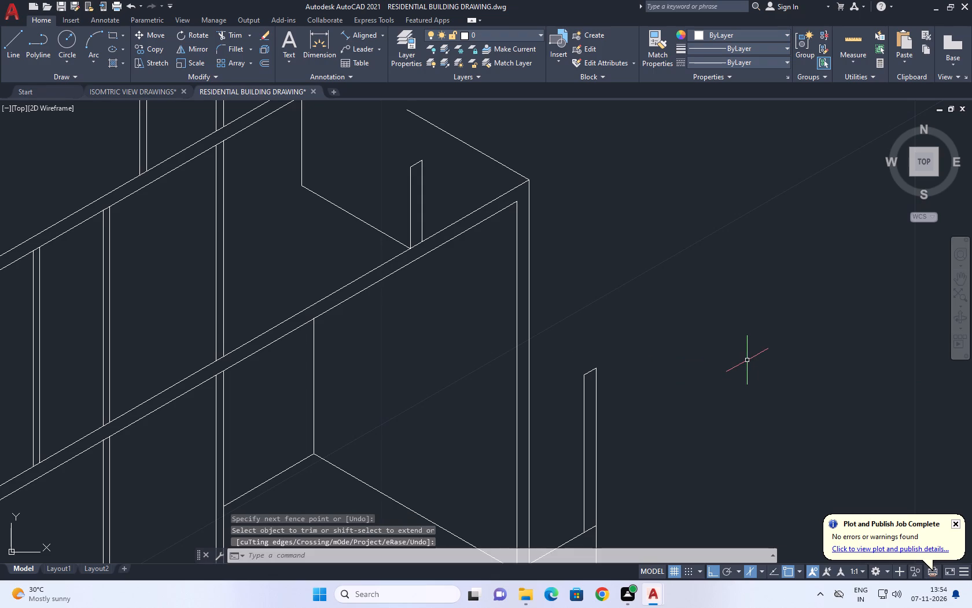
# Draw two parallel 150° left-isoplane lines from the post cap's two corners back past the adjacent column.
pyautogui.write('L')
pyautogui.press('space')
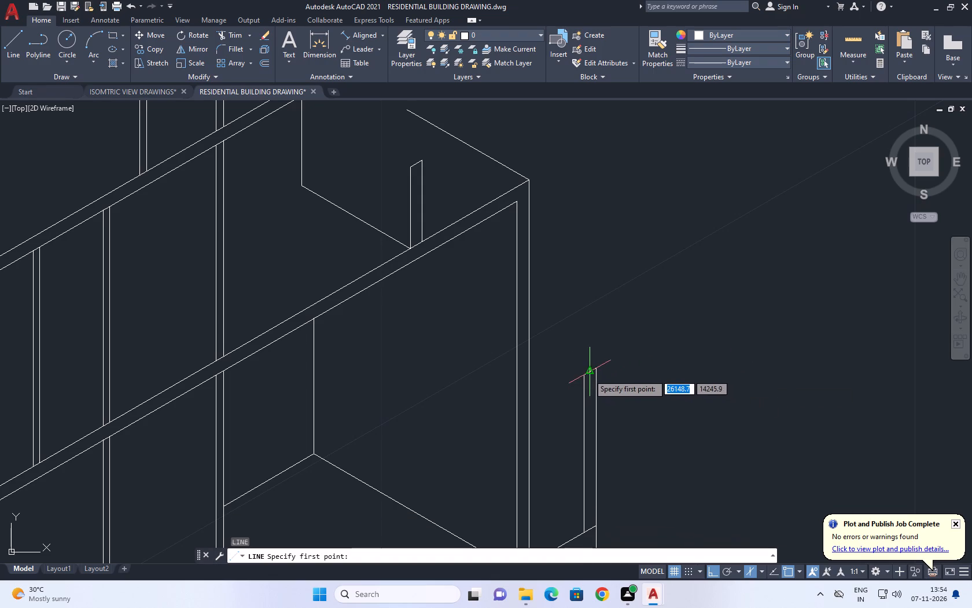
pyautogui.click(580, 377)
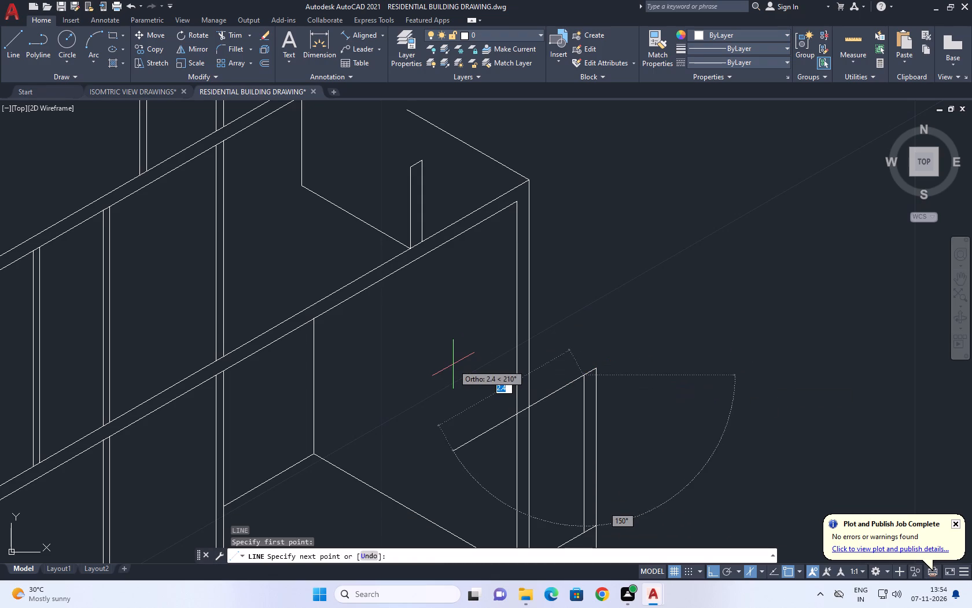
pyautogui.press('F5')
pyautogui.click(451, 356)
pyautogui.press('space')
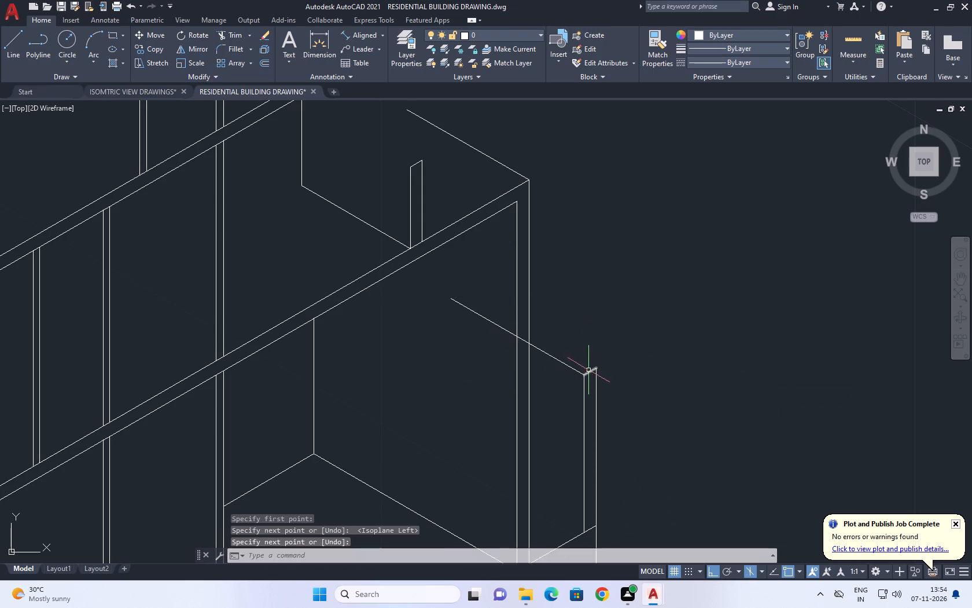
pyautogui.press('space')
pyautogui.click(597, 367)
pyautogui.click(481, 299)
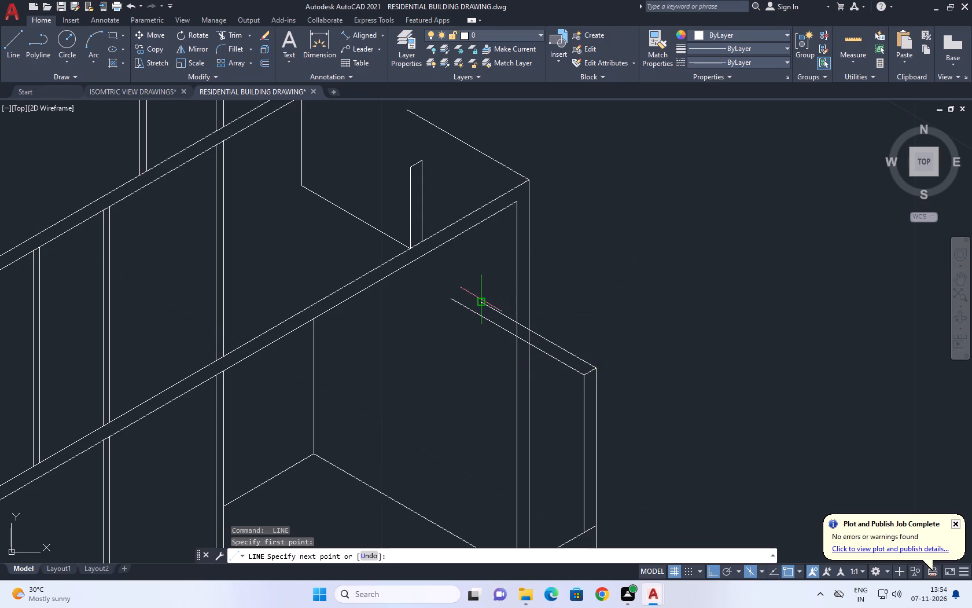
pyautogui.press('Escape')
# Trim both 150° lines within and behind the column so they stop at the column's outer face.
pyautogui.press('t')
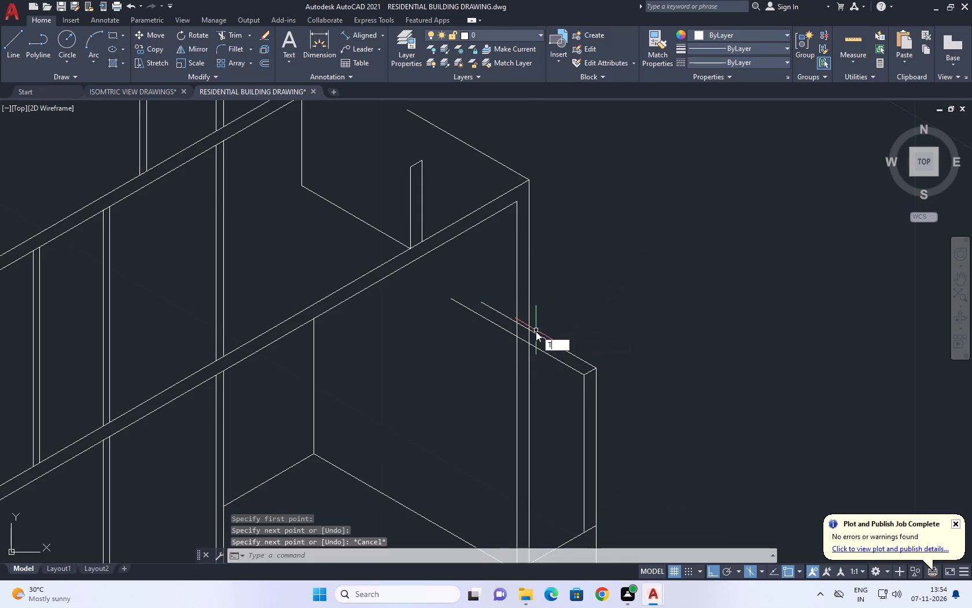
pyautogui.write('R')
pyautogui.press('space')
pyautogui.scroll(2, 534, 333)
pyautogui.click(510, 299)
pyautogui.moveTo(503, 387); pyautogui.dragTo(503, 394)
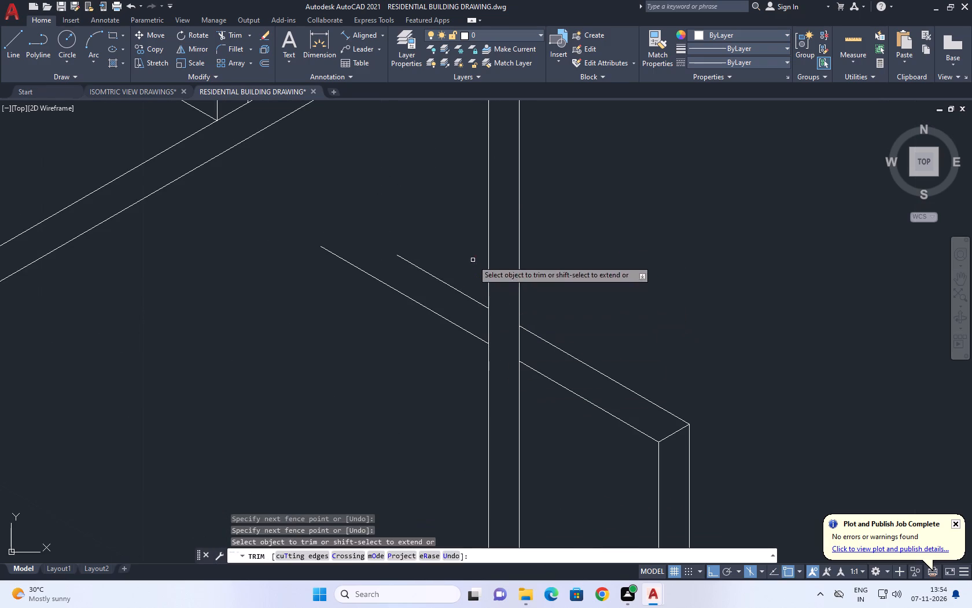
pyautogui.moveTo(473, 260); pyautogui.dragTo(461, 263)
pyautogui.moveTo(391, 354); pyautogui.dragTo(393, 379)
pyautogui.press('space')
# Draw a 150° line from just below the cap of the middle floor beam's end post, continuing vertically up past the top beam.
pyautogui.scroll(-3, 518, 338)
pyautogui.middleClick(595, 325)
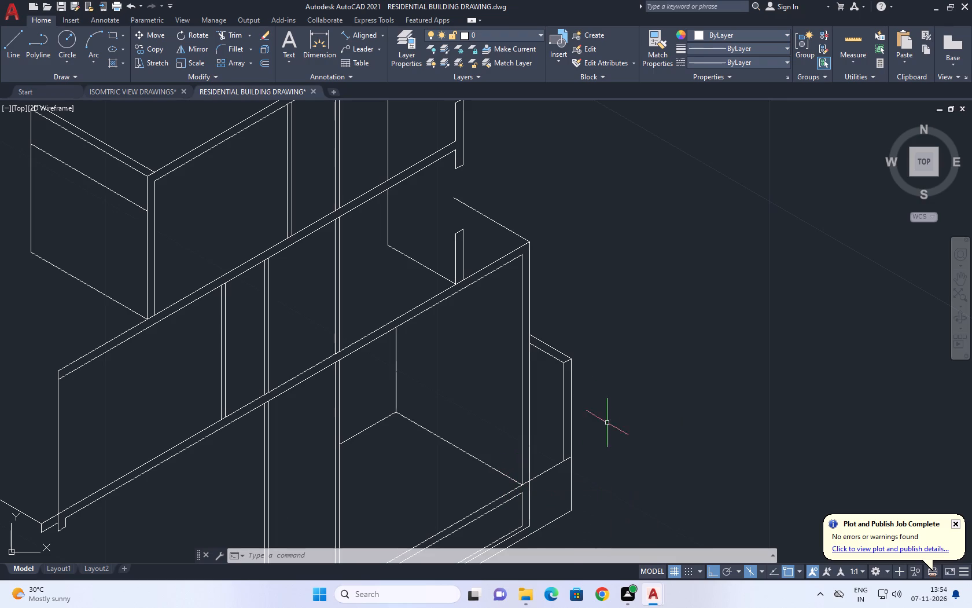
pyautogui.moveTo(586, 404); pyautogui.dragTo(591, 490, button='middle')
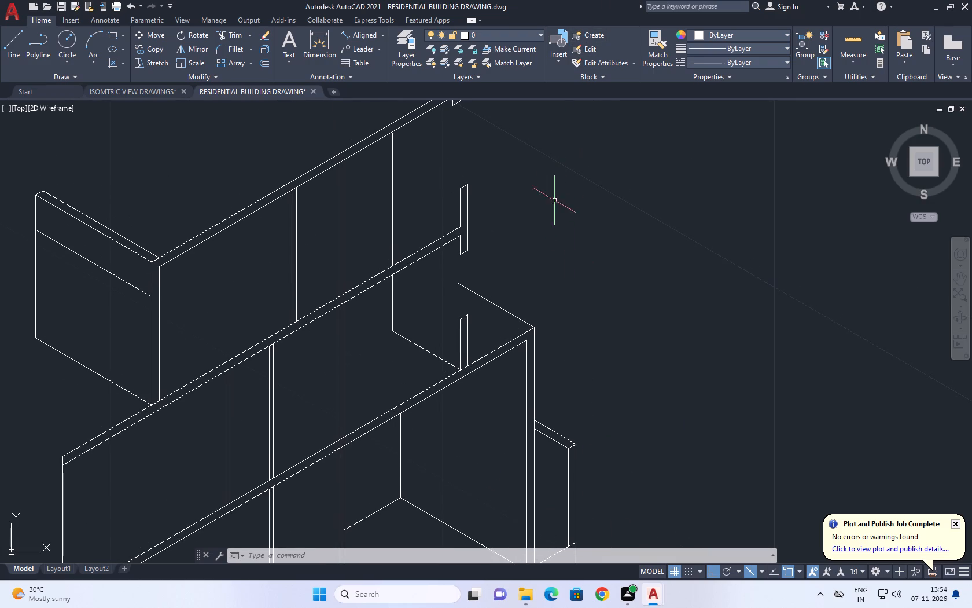
pyautogui.moveTo(441, 261); pyautogui.dragTo(550, 365, button='middle')
pyautogui.moveTo(497, 341); pyautogui.dragTo(562, 293, button='middle')
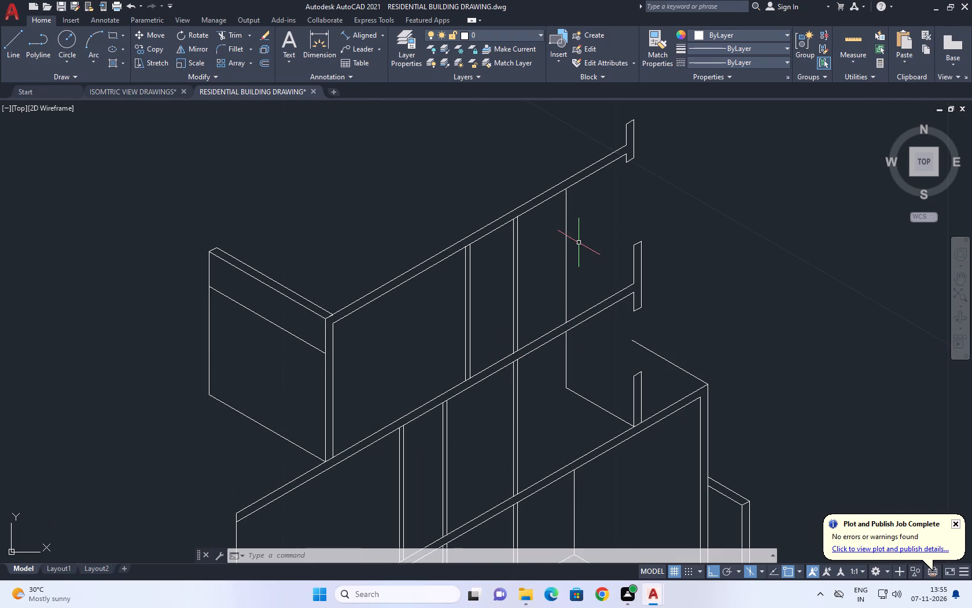
pyautogui.moveTo(574, 231); pyautogui.dragTo(584, 283, button='middle')
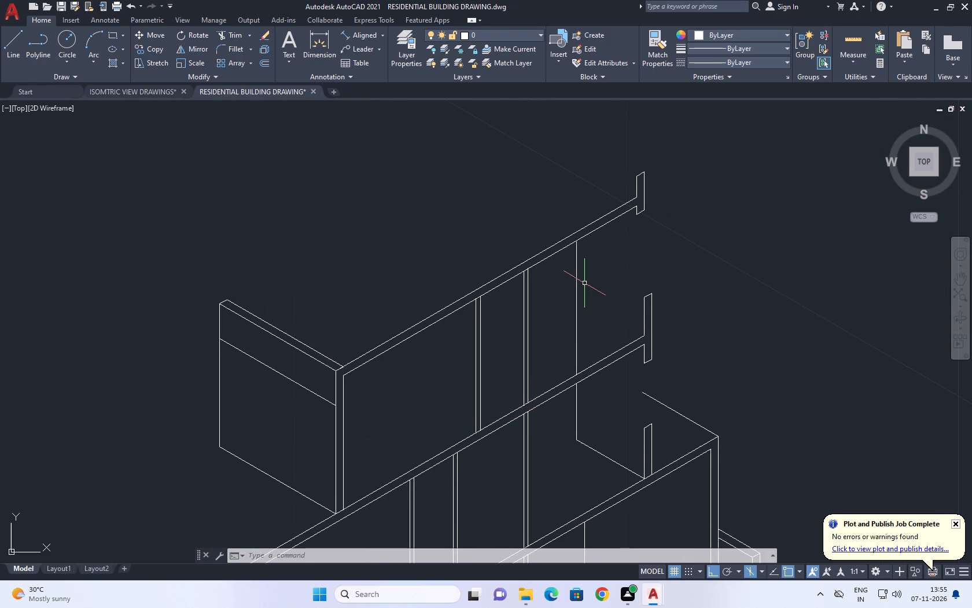
pyautogui.write('L')
pyautogui.press('space')
pyautogui.moveTo(661, 353); pyautogui.dragTo(724, 413, button='middle')
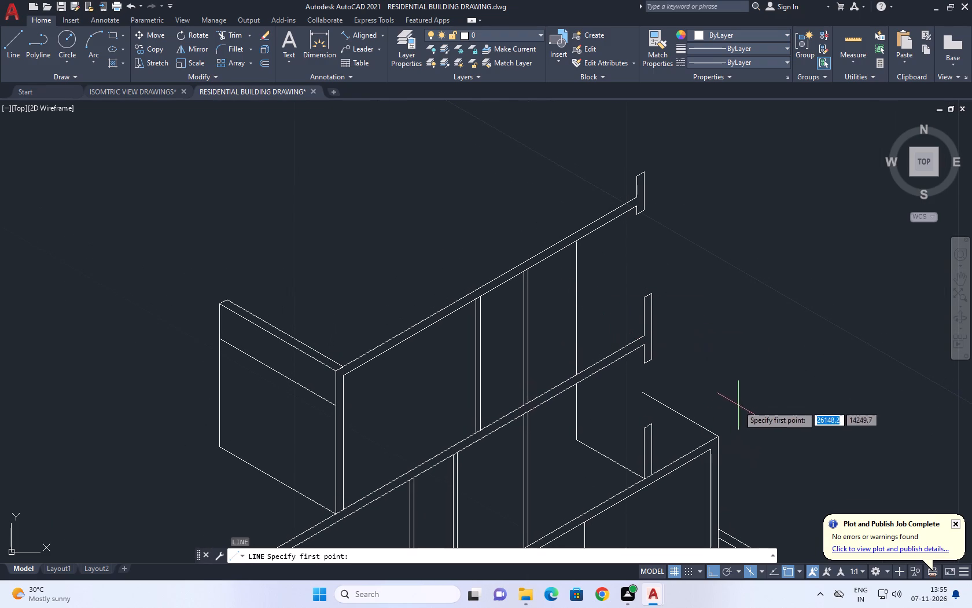
pyautogui.scroll(1, 670, 318)
pyautogui.click(625, 291)
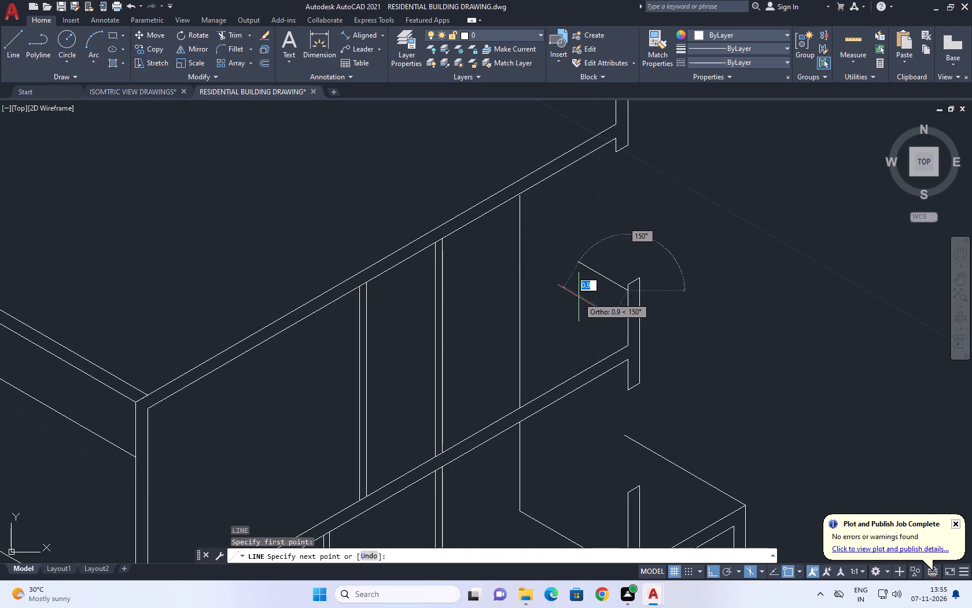
pyautogui.click(566, 289)
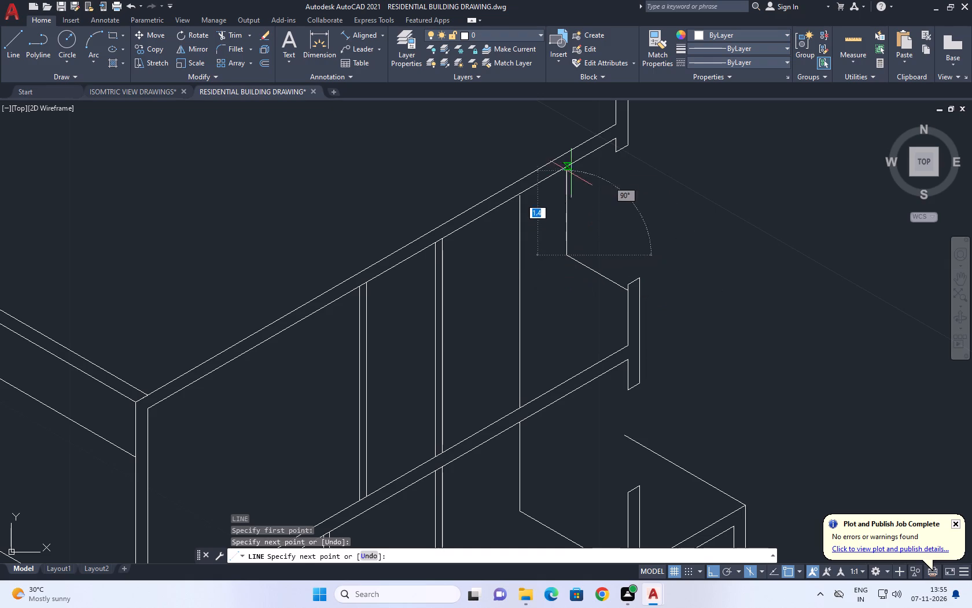
pyautogui.moveTo(561, 135); pyautogui.dragTo(562, 228, button='middle')
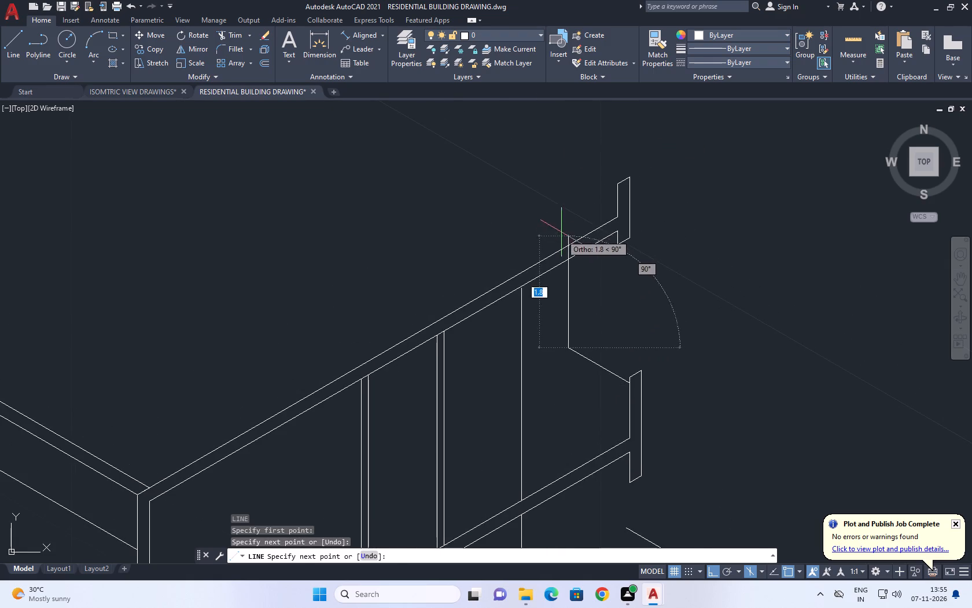
pyautogui.click(568, 201)
# Trim the new vertical's portions within and above the top beam, back to the beam's lower edge.
pyautogui.press('space')
pyautogui.press('t')
pyautogui.press('r')
pyautogui.press('space')
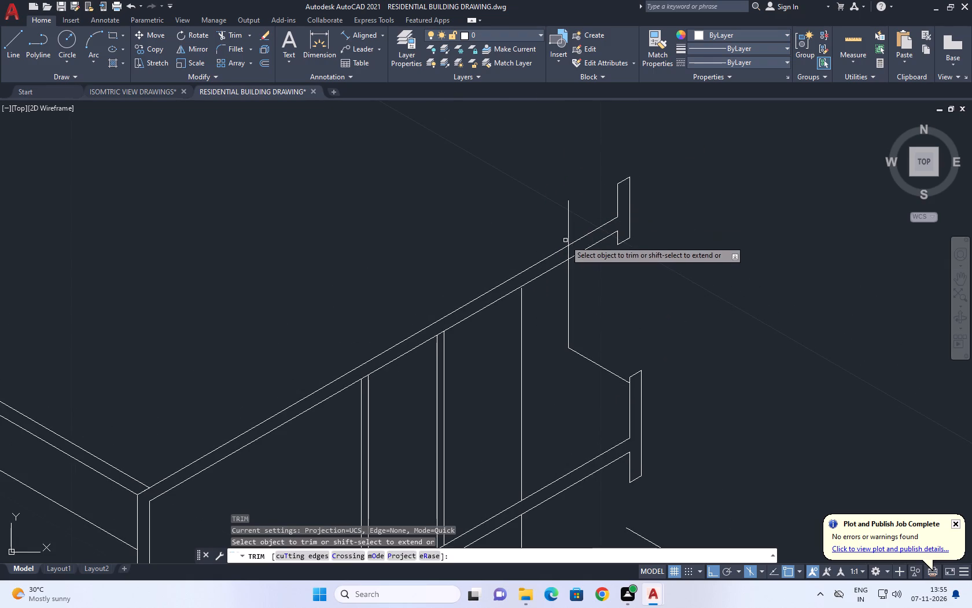
pyautogui.click(568, 250)
pyautogui.click(577, 228)
pyautogui.click(545, 233)
pyautogui.press('space')
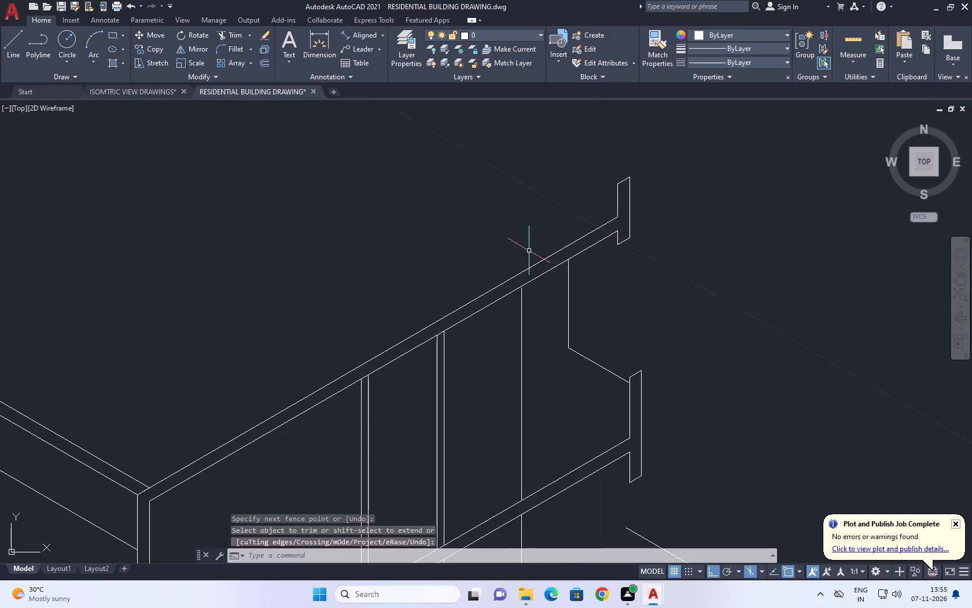
# Copy the vertical and 150° line behind the middle beam's end post about 0.2 along 30° to form a parallel pair.
pyautogui.moveTo(524, 250); pyautogui.dragTo(574, 269, button='middle')
pyautogui.scroll(2, 647, 389)
pyautogui.click(625, 335)
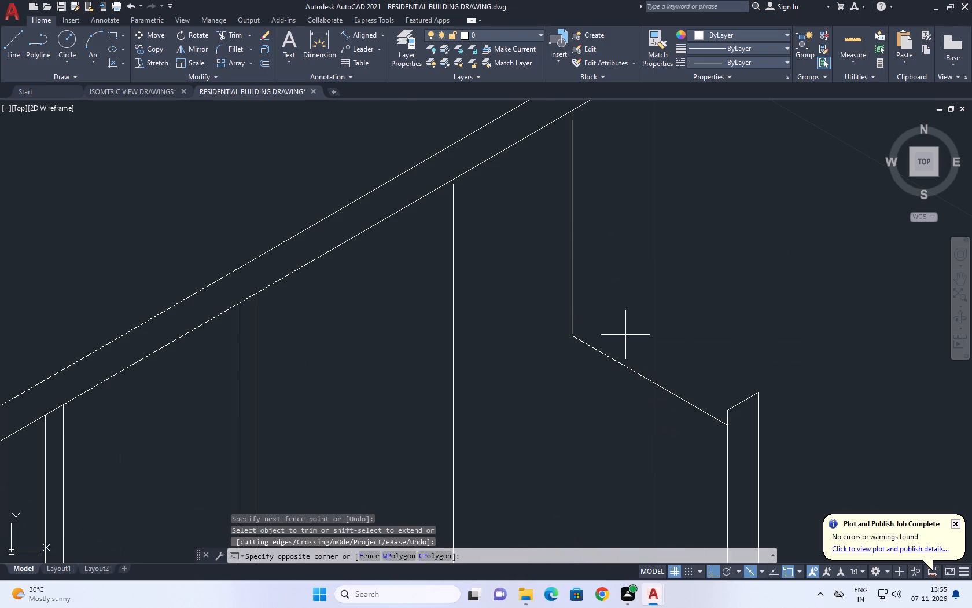
pyautogui.moveTo(526, 356); pyautogui.dragTo(525, 361)
pyautogui.moveTo(624, 329); pyautogui.dragTo(602, 352, button='middle')
pyautogui.press('c')
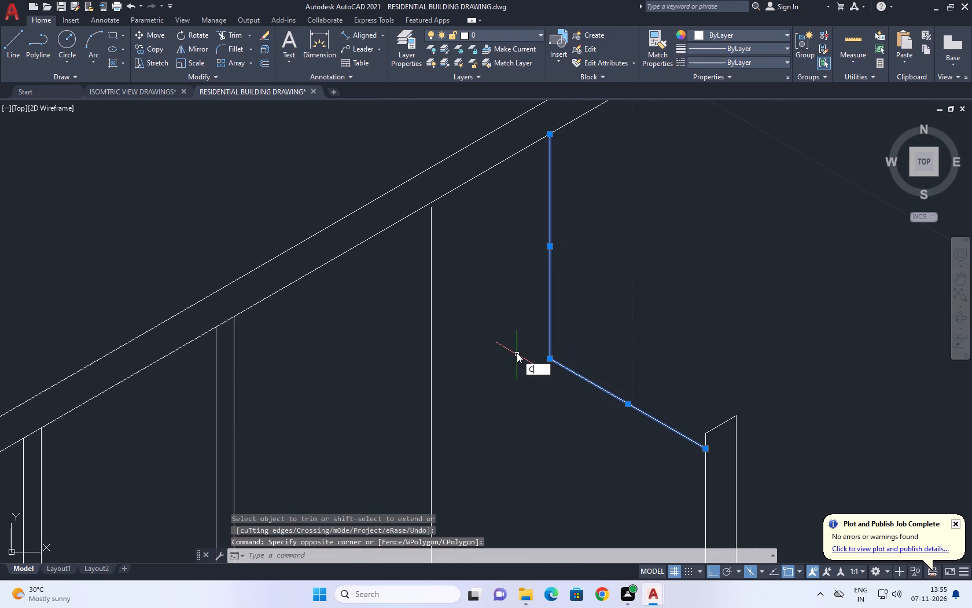
pyautogui.write('O')
pyautogui.press('space')
pyautogui.click(544, 358)
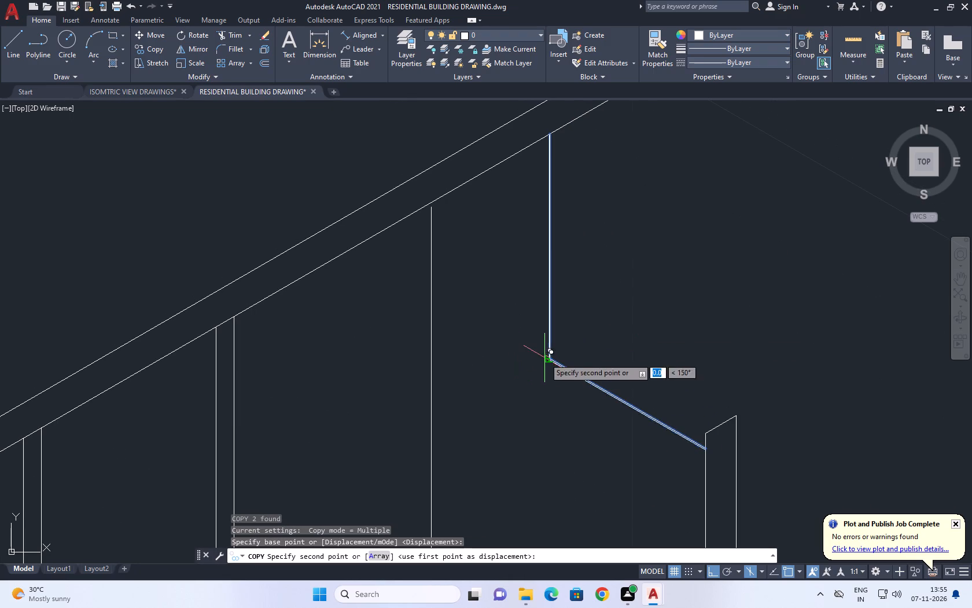
pyautogui.press('F5')
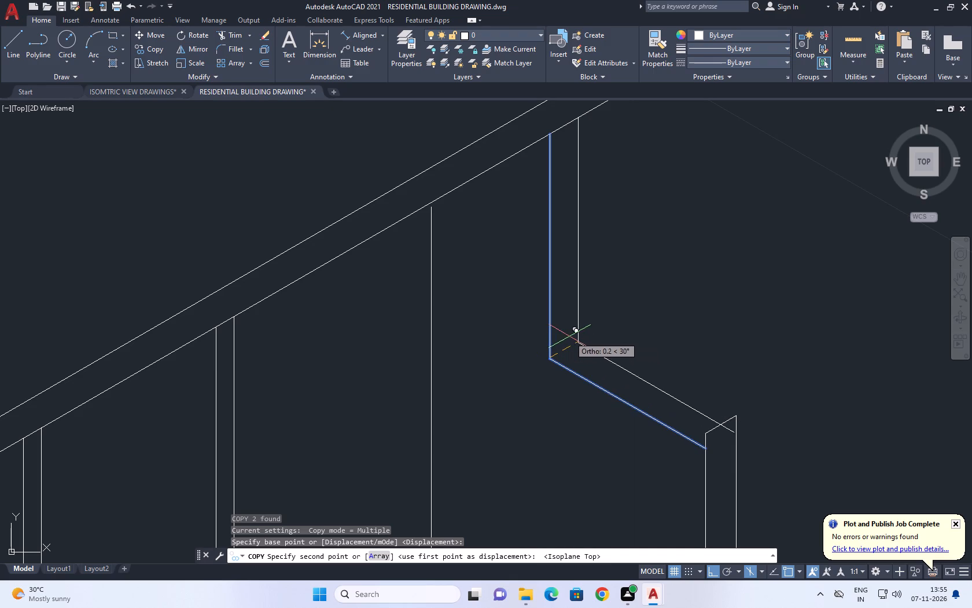
pyautogui.click(572, 335)
pyautogui.rightClick(642, 289)
pyautogui.click(714, 316)
pyautogui.scroll(-2, 723, 339)
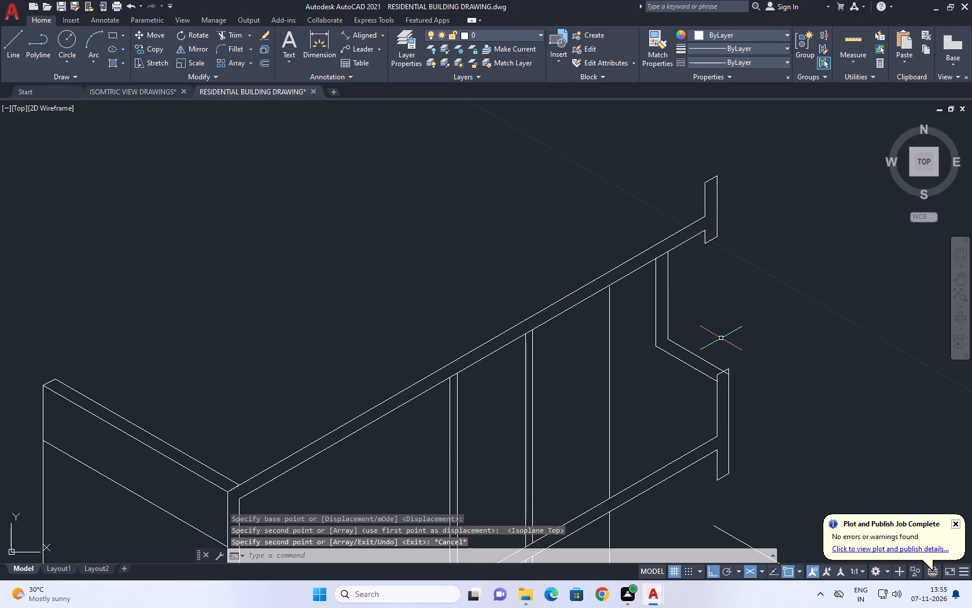
# Trim the copied 150° line's end inside the middle end post, back to the post's sloping cap edge.
pyautogui.scroll(-1, 704, 351)
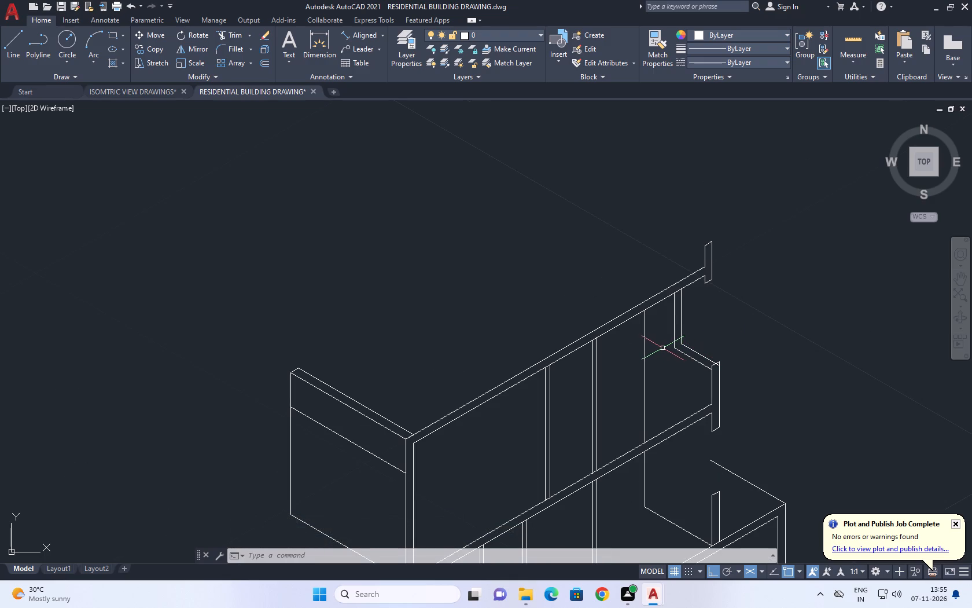
pyautogui.scroll(2, 701, 357)
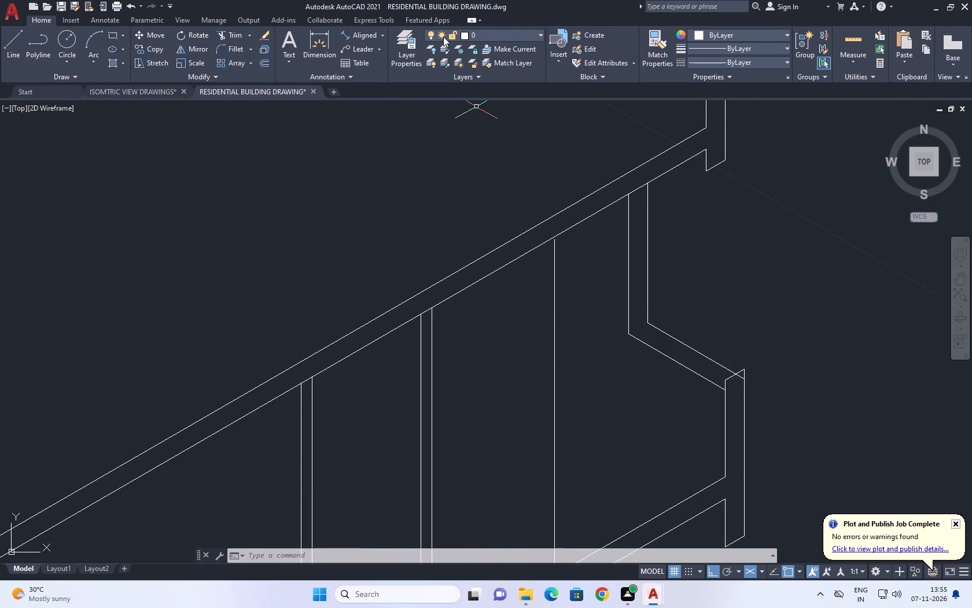
pyautogui.click(220, 33)
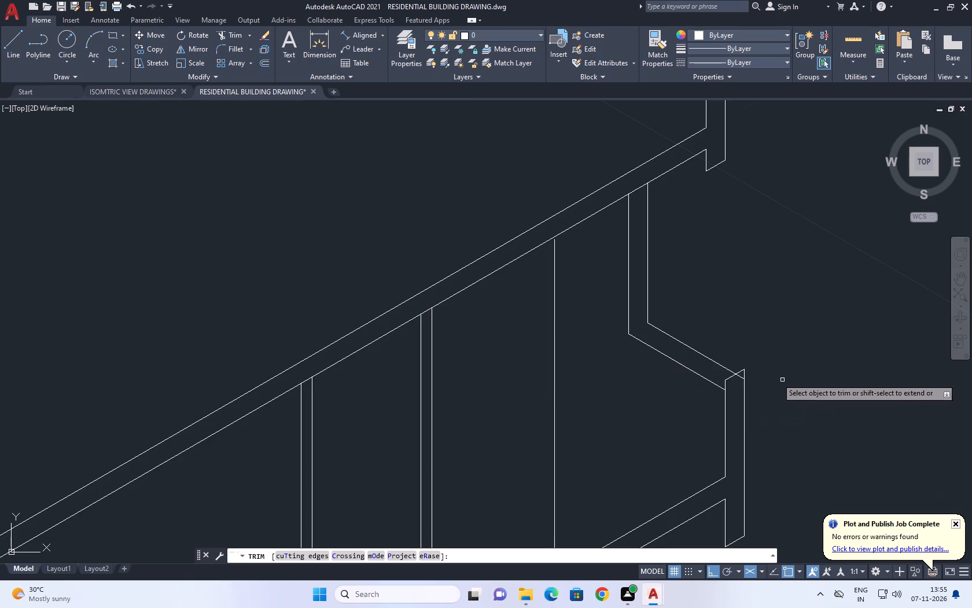
pyautogui.scroll(3, 759, 371)
pyautogui.click(715, 360)
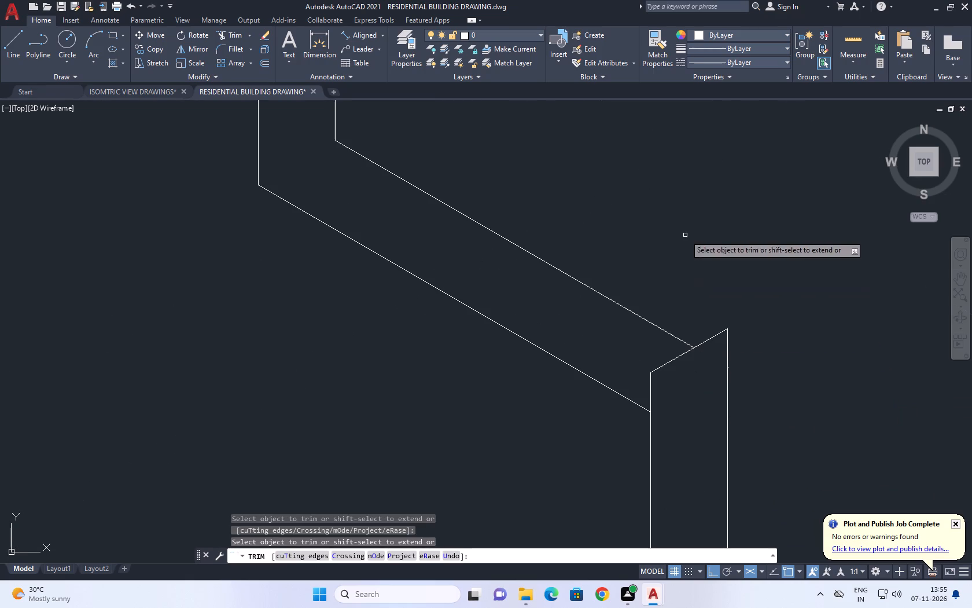
pyautogui.rightClick(685, 235)
pyautogui.click(735, 267)
pyautogui.click(737, 262)
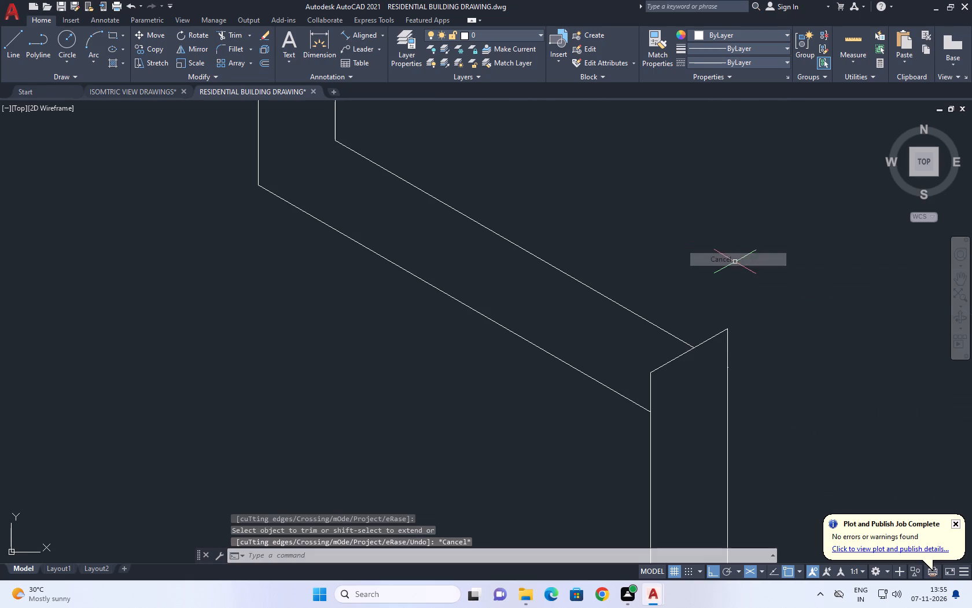
# Move both verticals and both 150° lines straight up so the lower 150° line meets the post cap's inner corner.
pyautogui.click(617, 288)
pyautogui.moveTo(437, 339); pyautogui.dragTo(426, 340)
pyautogui.scroll(-1, 620, 289)
pyautogui.moveTo(738, 243); pyautogui.dragTo(724, 347, button='middle')
pyautogui.moveTo(540, 247); pyautogui.dragTo(474, 257)
pyautogui.moveTo(297, 272); pyautogui.dragTo(310, 281)
pyautogui.click(155, 32)
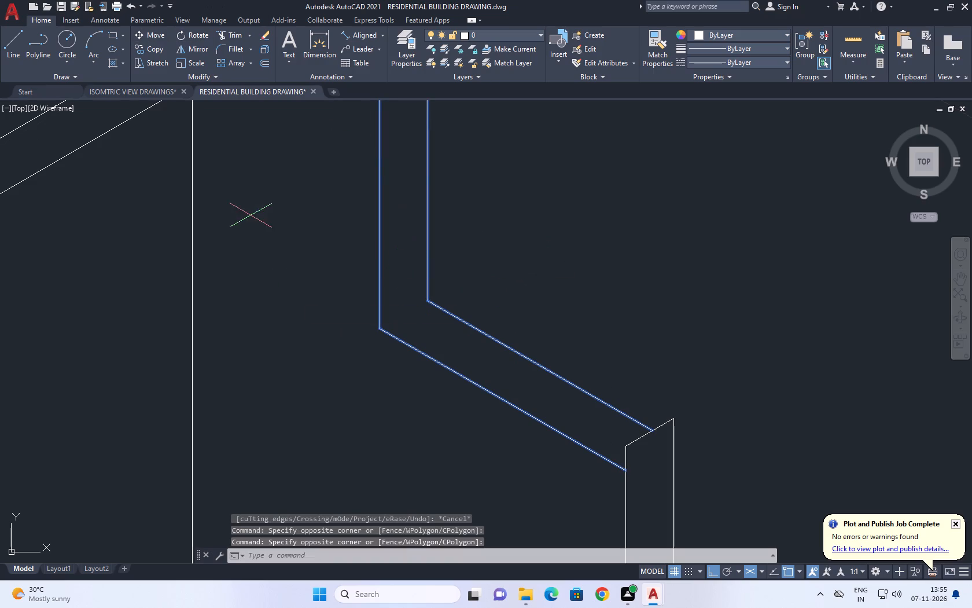
pyautogui.click(625, 474)
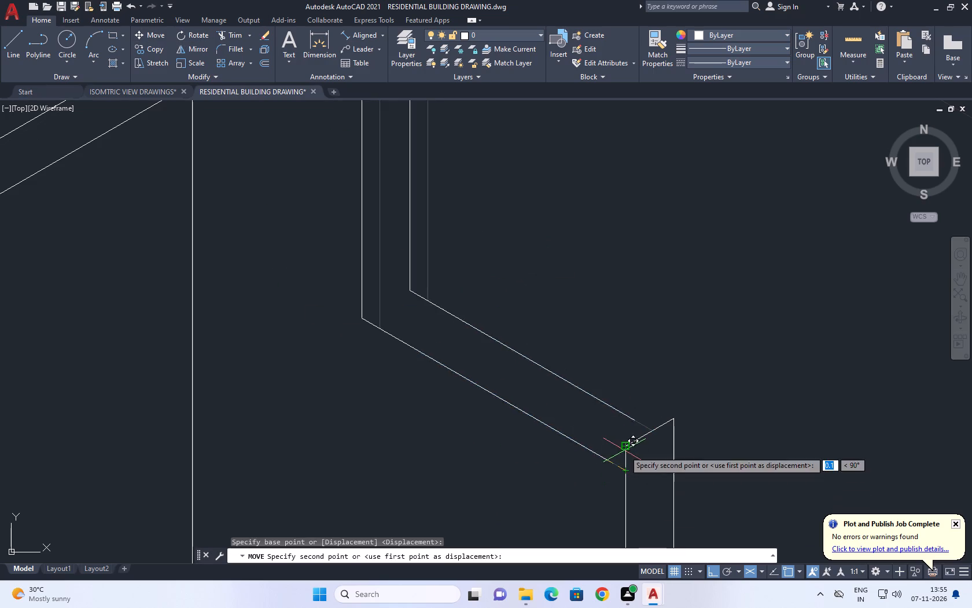
pyautogui.click(624, 450)
# Stretch the upper 150° line's free end to the post cap's outer corner.
pyautogui.click(653, 390)
pyautogui.moveTo(645, 405); pyautogui.dragTo(639, 417)
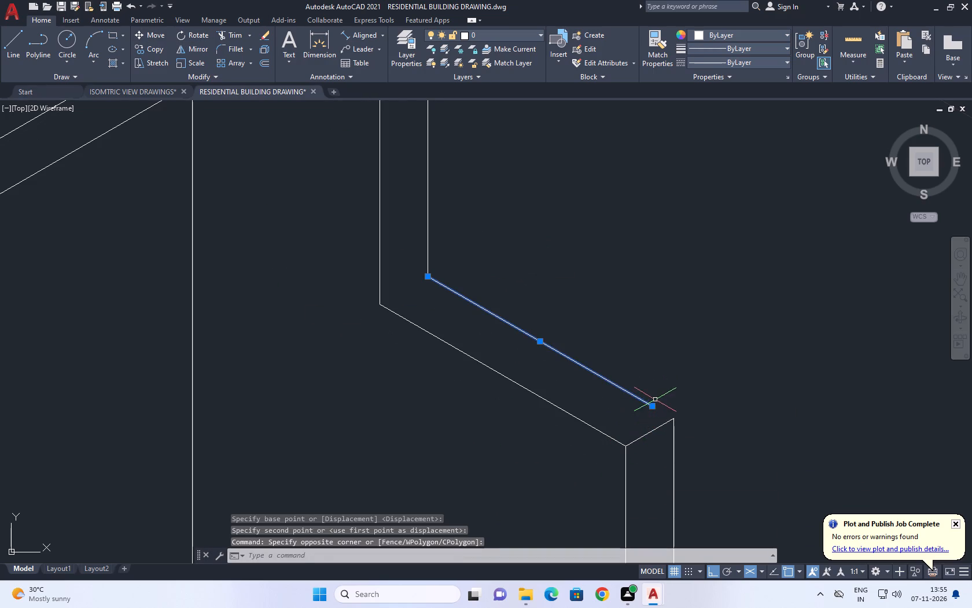
pyautogui.click(651, 408)
pyautogui.click(673, 417)
pyautogui.rightClick(676, 331)
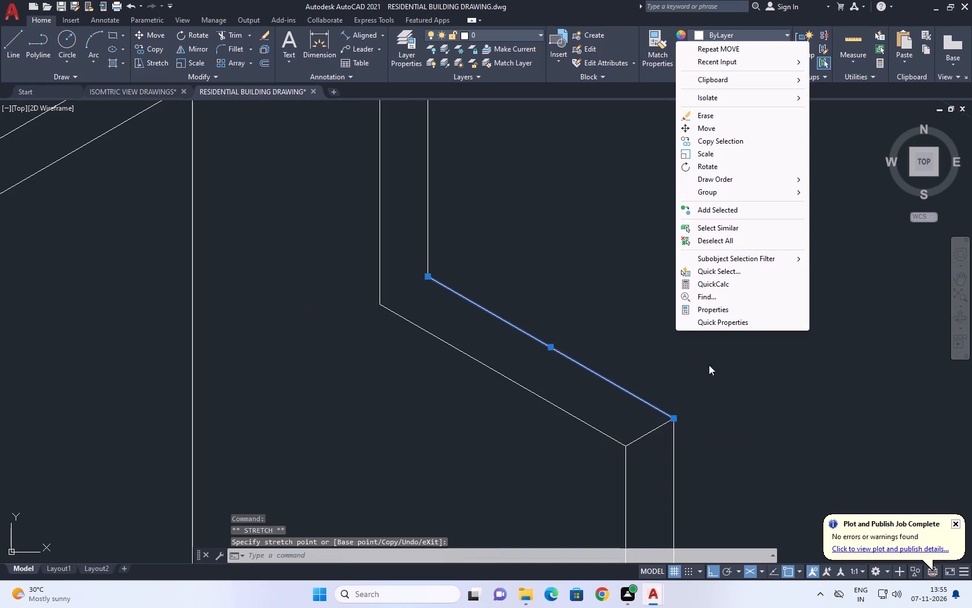
pyautogui.click(732, 237)
# Move both verticals and both 150° lines straight down along the middle end post, from the cap's inner corner to below the cap.
pyautogui.moveTo(495, 302); pyautogui.dragTo(511, 376, button='middle')
pyautogui.moveTo(526, 297); pyautogui.dragTo(491, 317)
pyautogui.moveTo(344, 390); pyautogui.dragTo(341, 408)
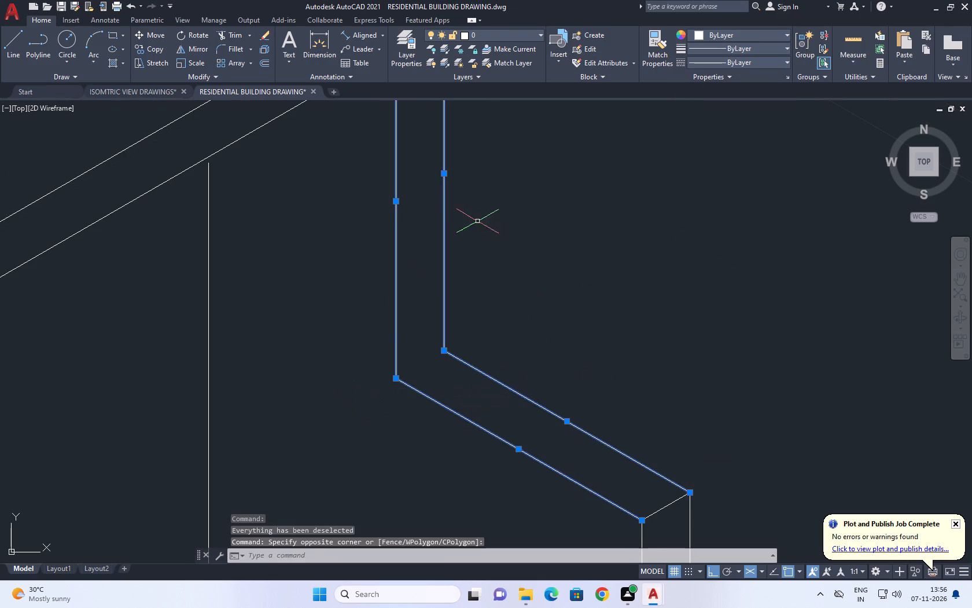
pyautogui.click(143, 34)
pyautogui.scroll(-1, 595, 428)
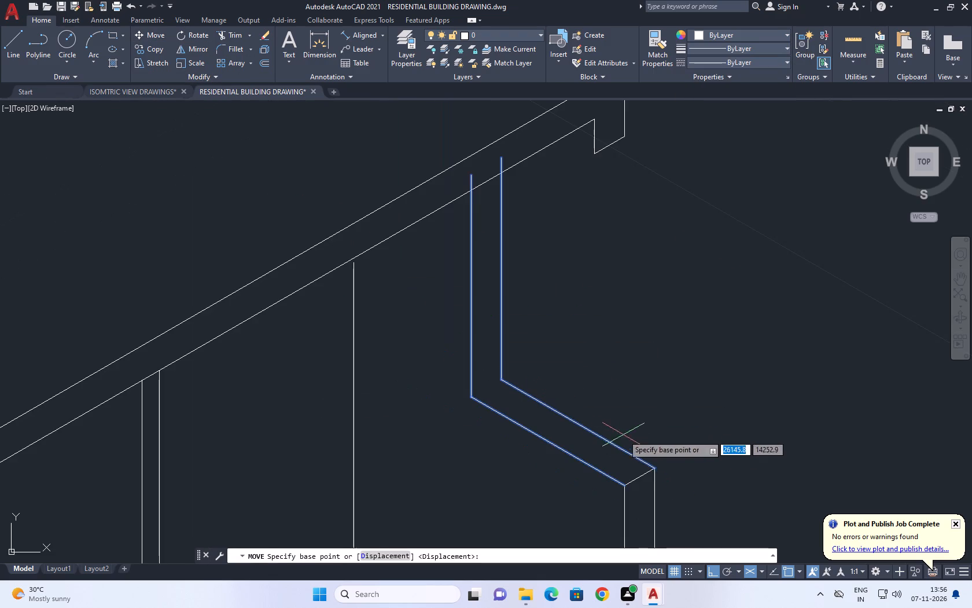
pyautogui.moveTo(643, 471); pyautogui.dragTo(646, 320, button='middle')
pyautogui.scroll(1, 635, 345)
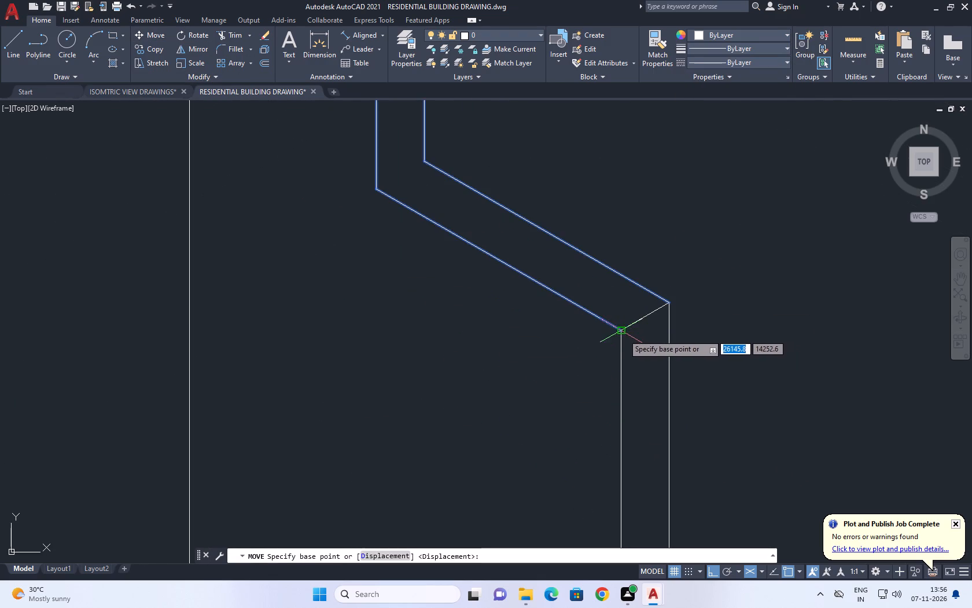
pyautogui.click(623, 334)
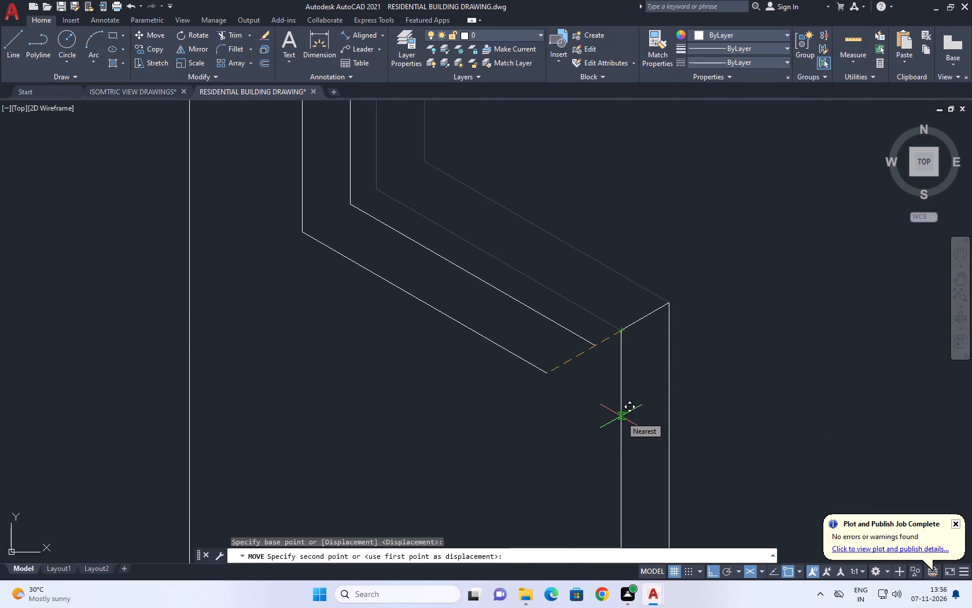
pyautogui.press('F5')
pyautogui.click(621, 422)
pyautogui.moveTo(671, 347); pyautogui.dragTo(671, 355, button='middle')
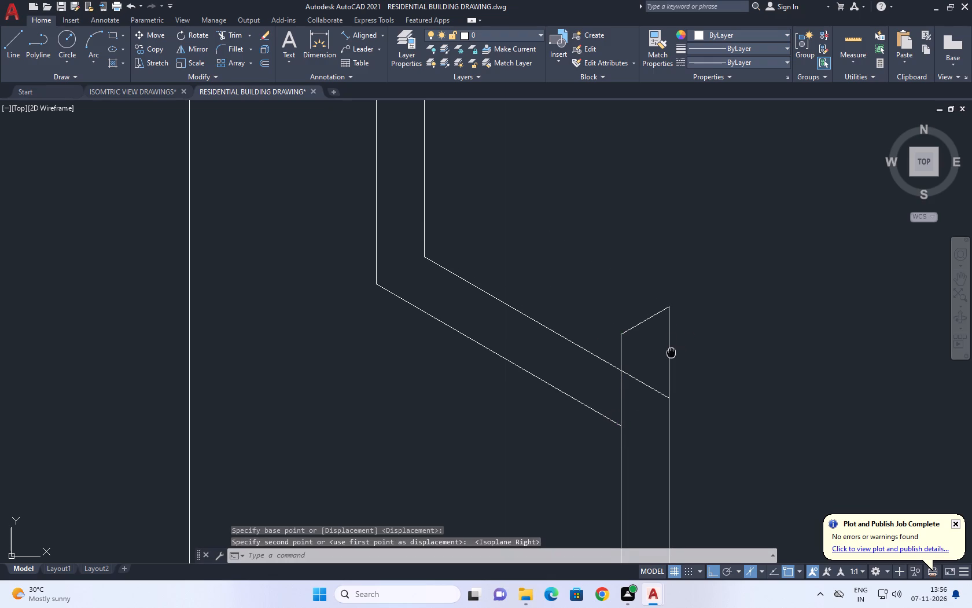
pyautogui.moveTo(671, 355); pyautogui.dragTo(670, 362, button='middle')
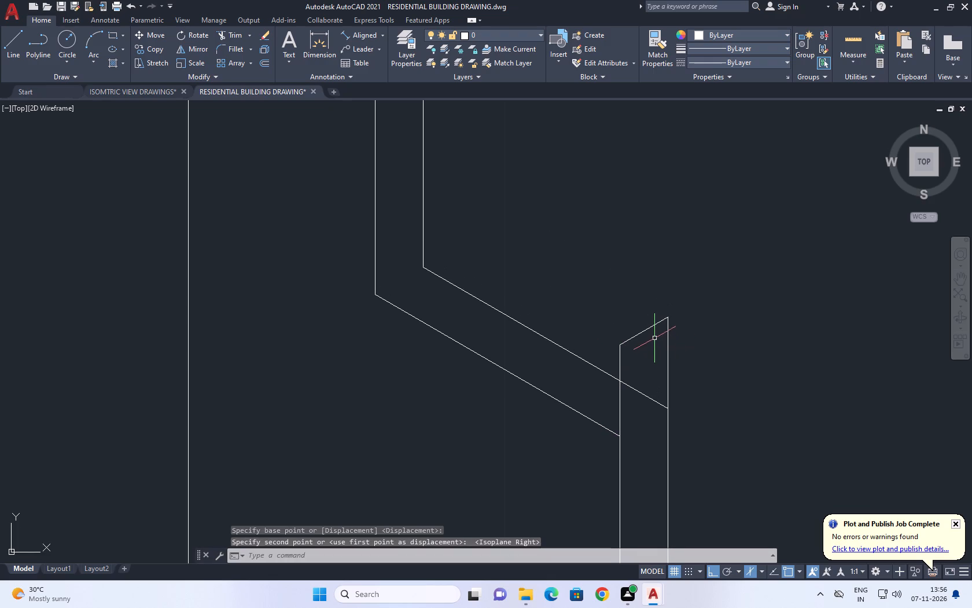
# Extend the two moved verticals up to the top beam's lower edge.
pyautogui.scroll(-3, 671, 345)
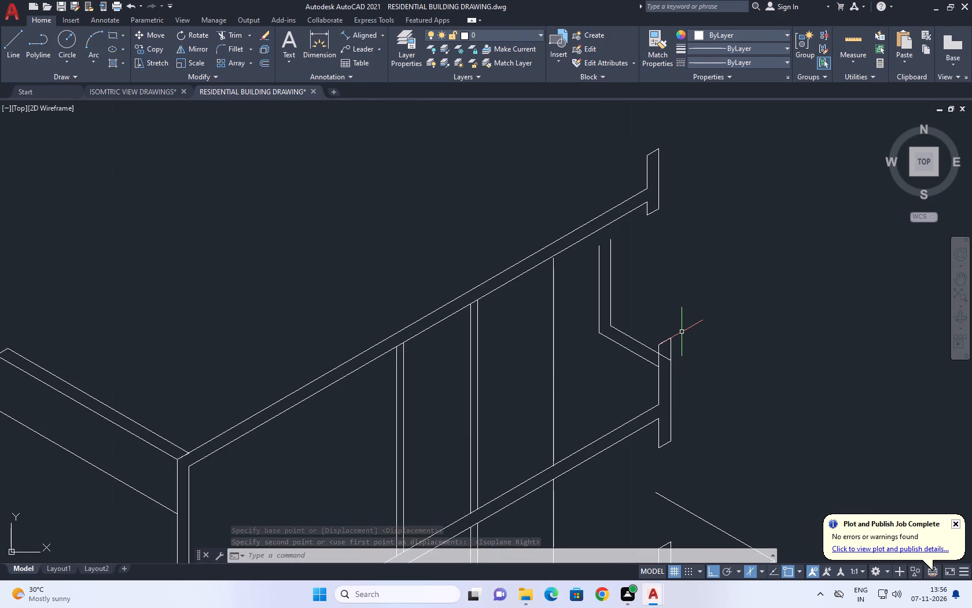
pyautogui.scroll(-1, 685, 335)
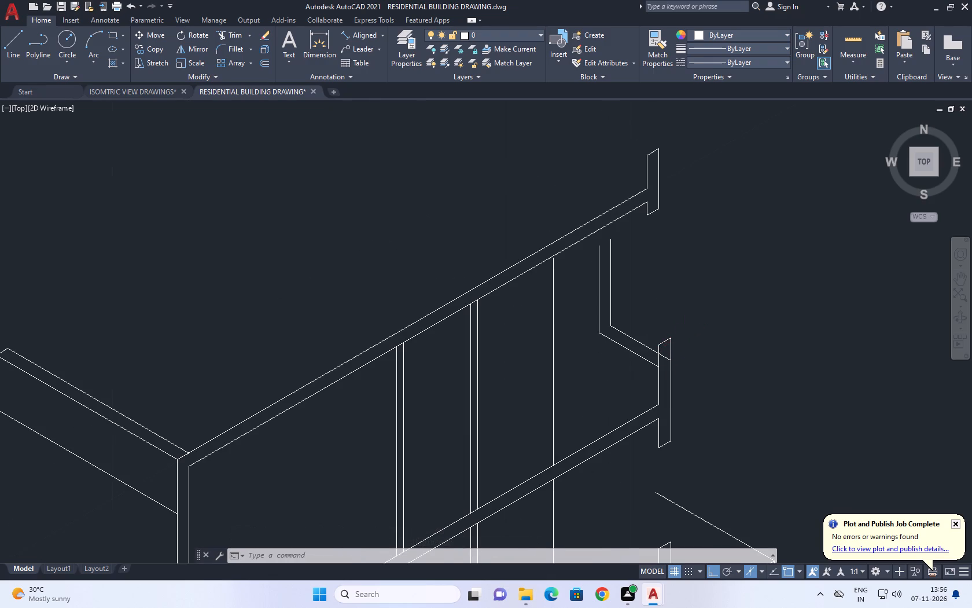
pyautogui.moveTo(627, 258); pyautogui.dragTo(637, 274, button='middle')
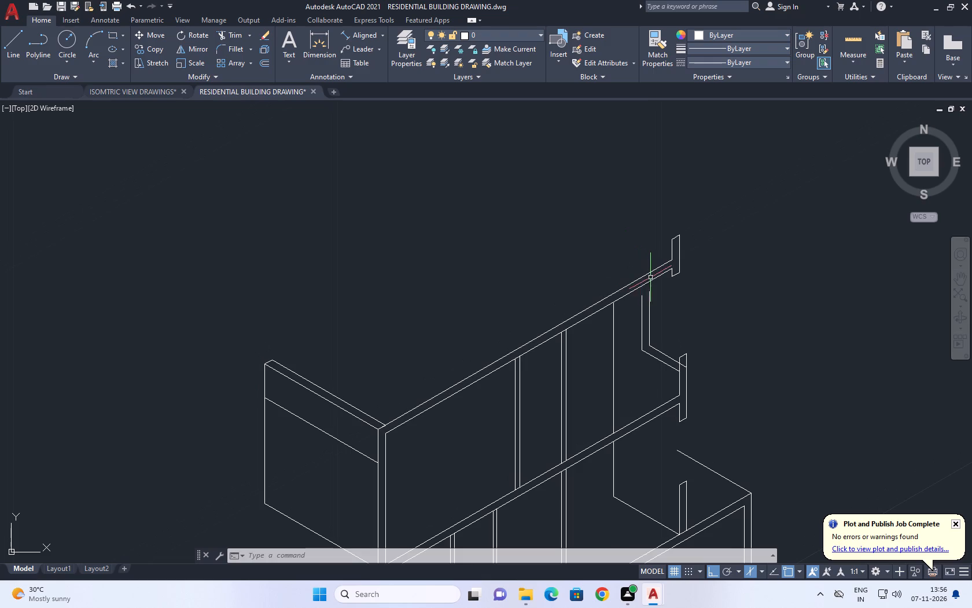
pyautogui.press('e')
pyautogui.press('x')
pyautogui.press('space')
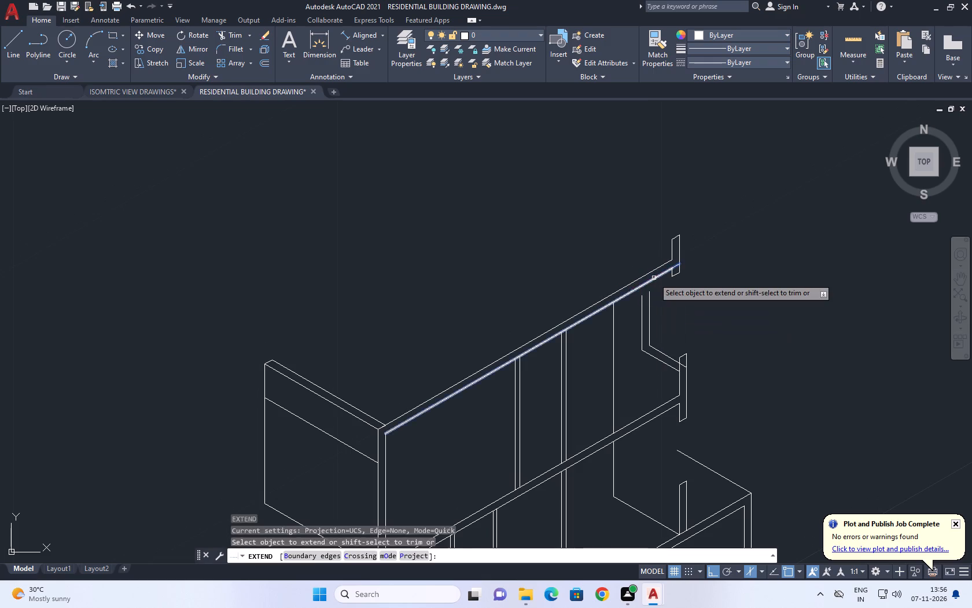
pyautogui.click(638, 308)
pyautogui.click(664, 302)
pyautogui.rightClick(680, 294)
pyautogui.click(731, 315)
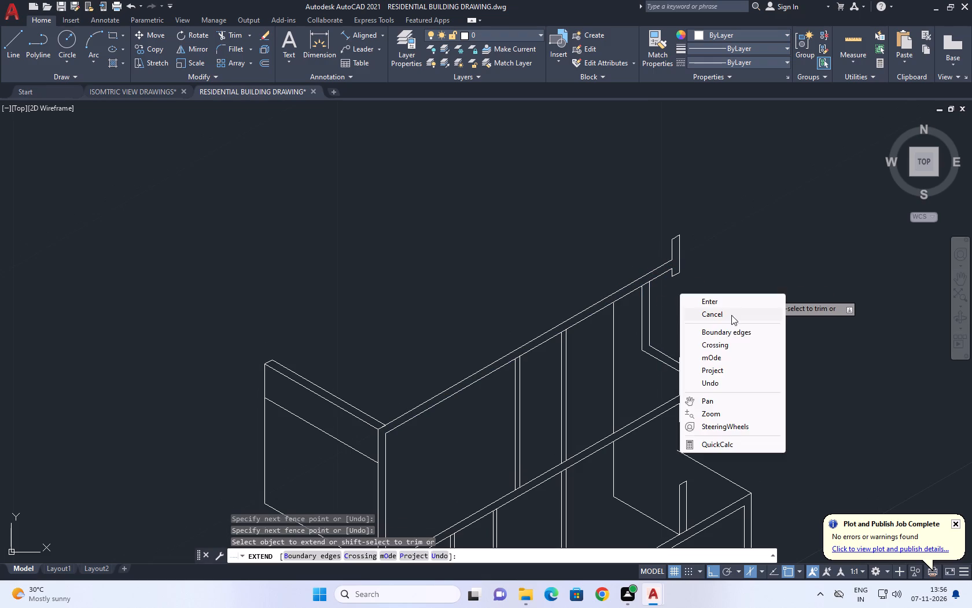
# Draw a 150° left-isoplane line from the outer corner of the top beam's end post cap.
pyautogui.moveTo(516, 351); pyautogui.dragTo(550, 423, button='middle')
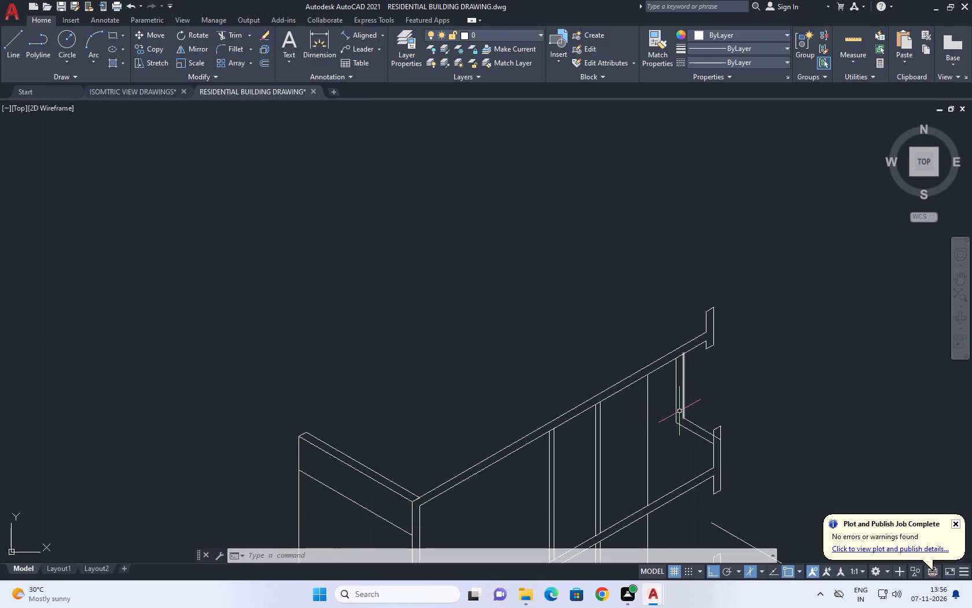
pyautogui.moveTo(599, 342); pyautogui.dragTo(645, 361, button='middle')
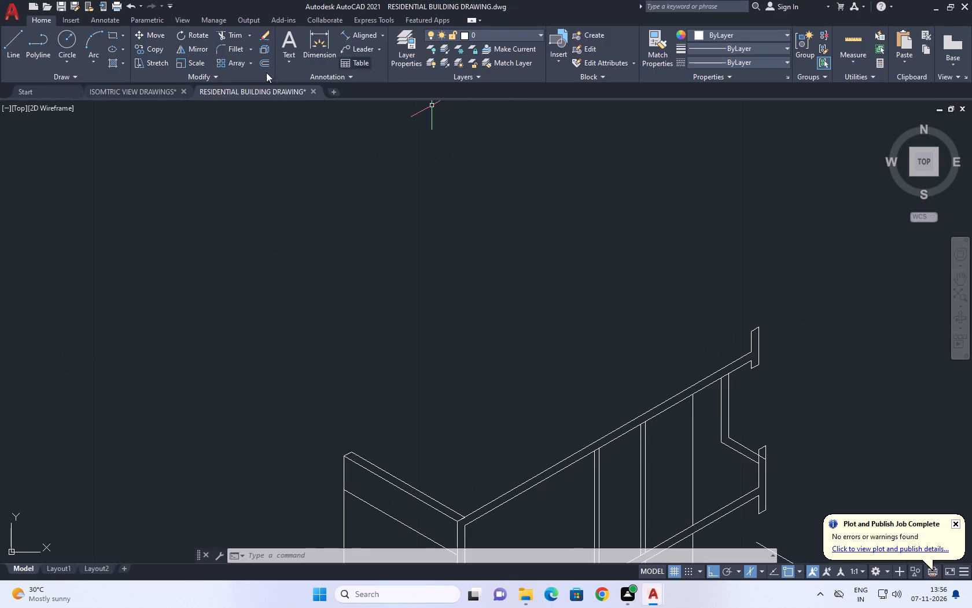
pyautogui.click(18, 46)
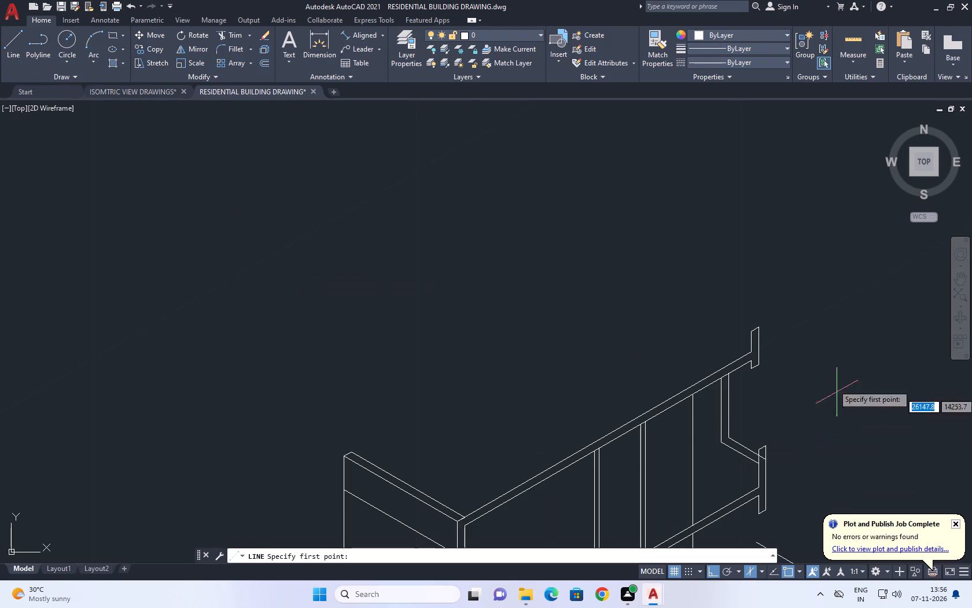
pyautogui.scroll(1, 776, 334)
pyautogui.click(746, 325)
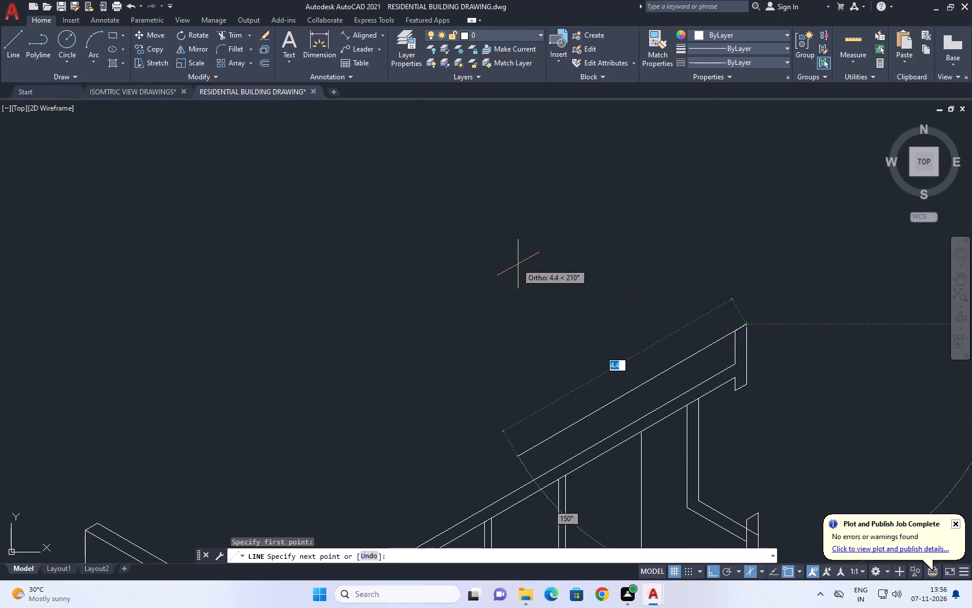
pyautogui.press('F5')
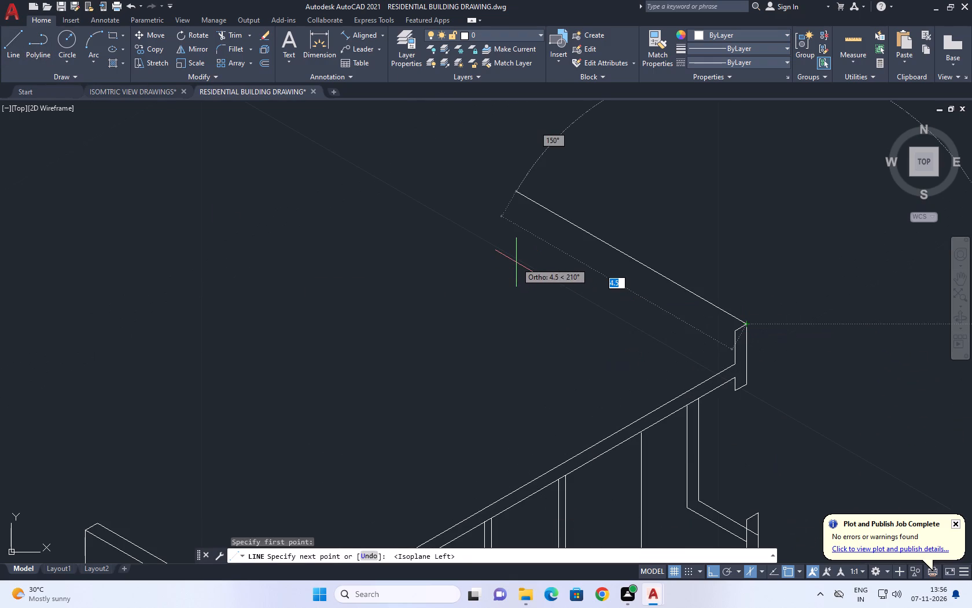
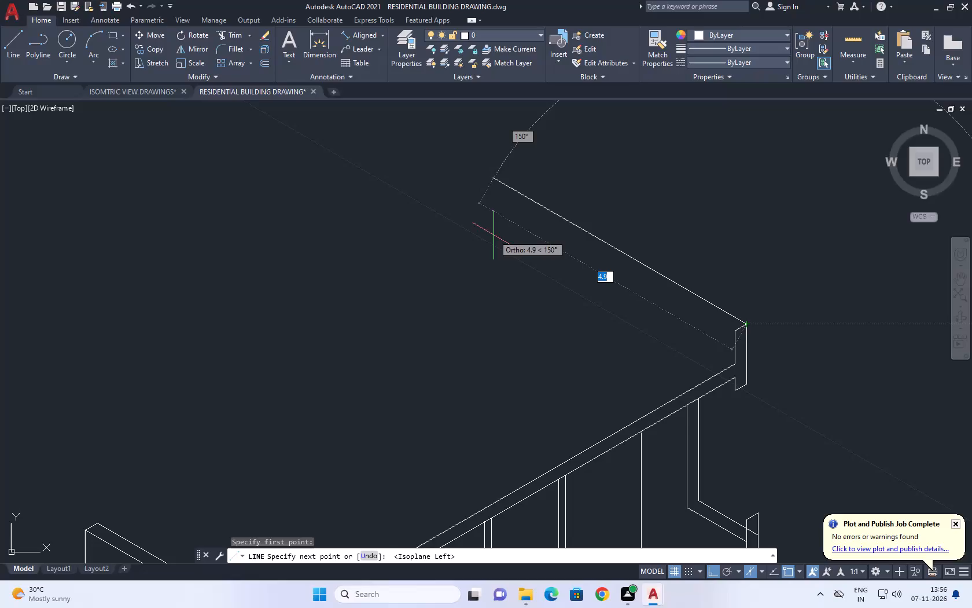
# Make the 150° line 10.6 long, add a 0.226 return at 210°, and run back to the end post cap's inner corner.
pyautogui.write('10')
pyautogui.write('.6')
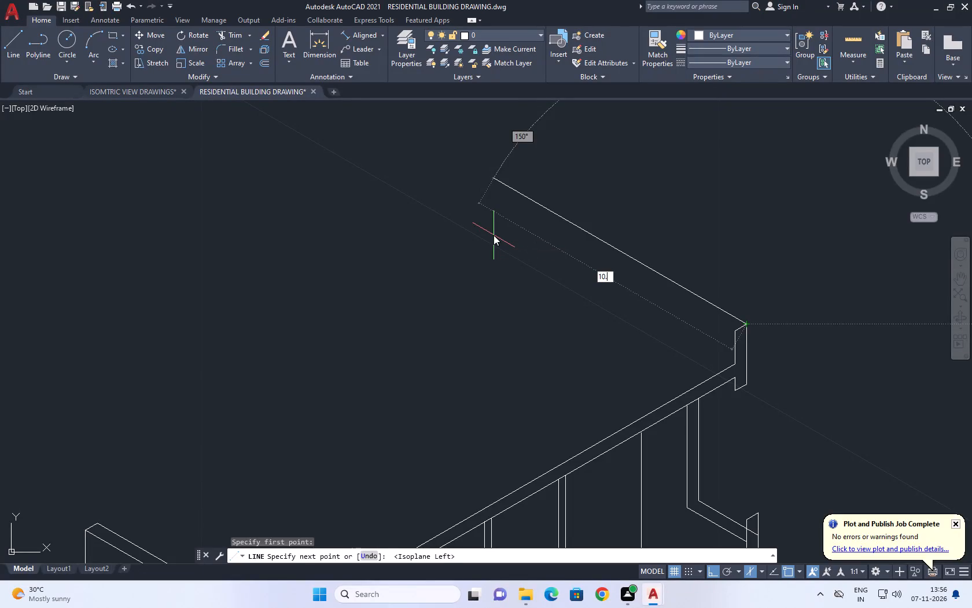
pyautogui.press('Return')
pyautogui.scroll(-2, 603, 284)
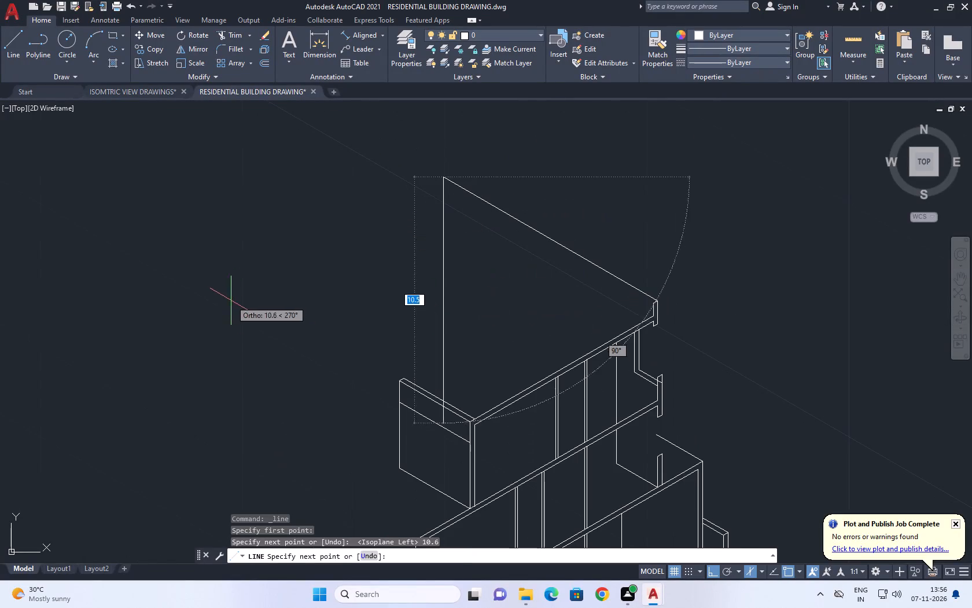
pyautogui.press('F5')
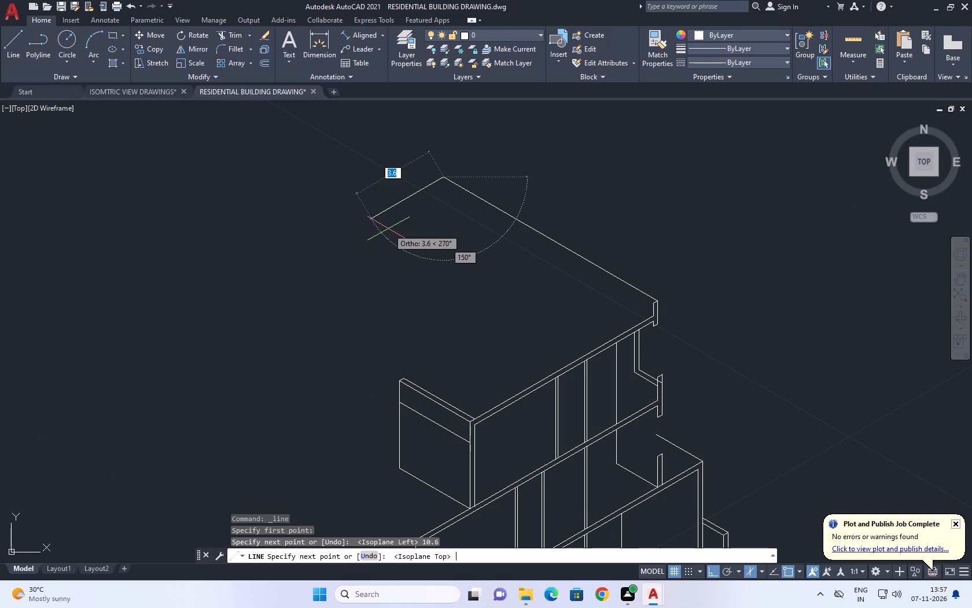
pyautogui.write('0.226')
pyautogui.press('Return')
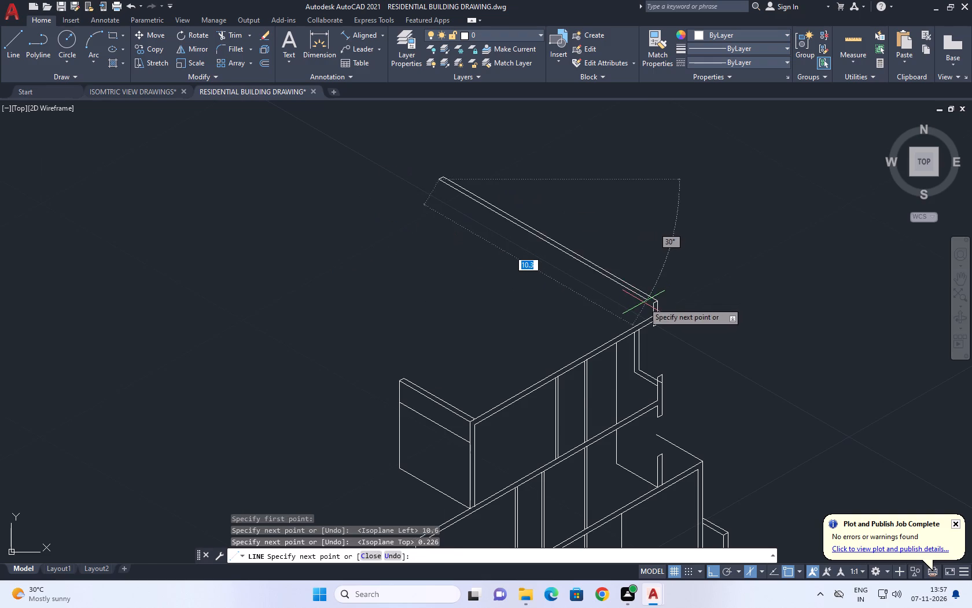
pyautogui.scroll(2, 643, 302)
pyautogui.moveTo(662, 304); pyautogui.dragTo(657, 309)
pyautogui.rightClick(520, 292)
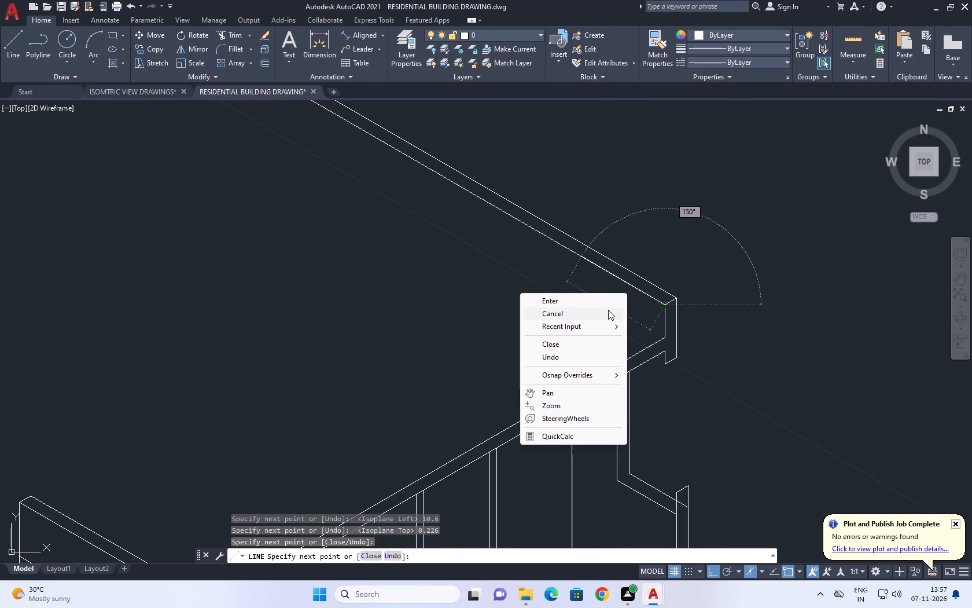
pyautogui.click(597, 312)
# Draw a 150° line from where the end post's inner edge meets the top beam, past the parapet's far end.
pyautogui.moveTo(595, 339); pyautogui.dragTo(616, 342, button='middle')
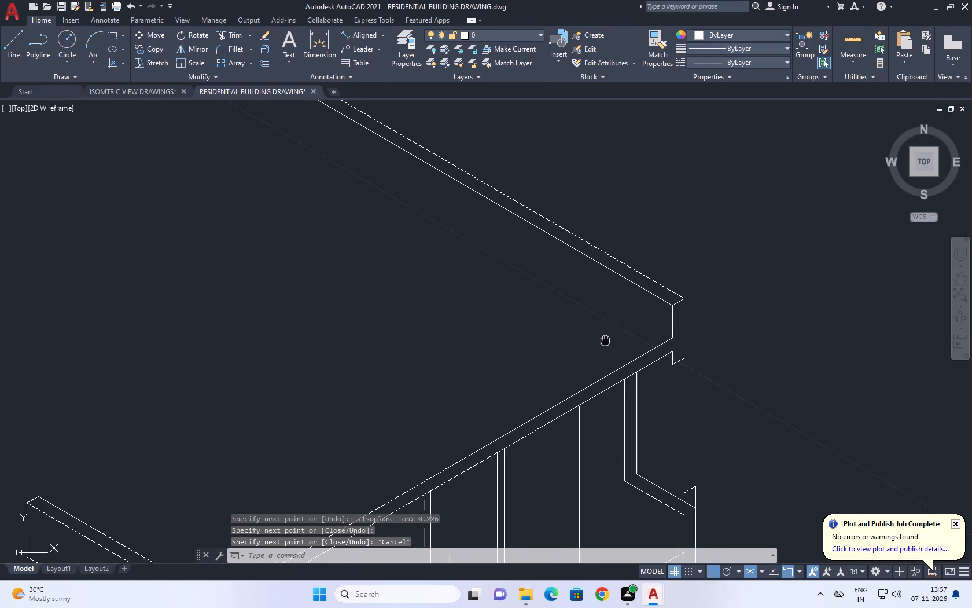
pyautogui.moveTo(616, 342); pyautogui.dragTo(811, 393, button='middle')
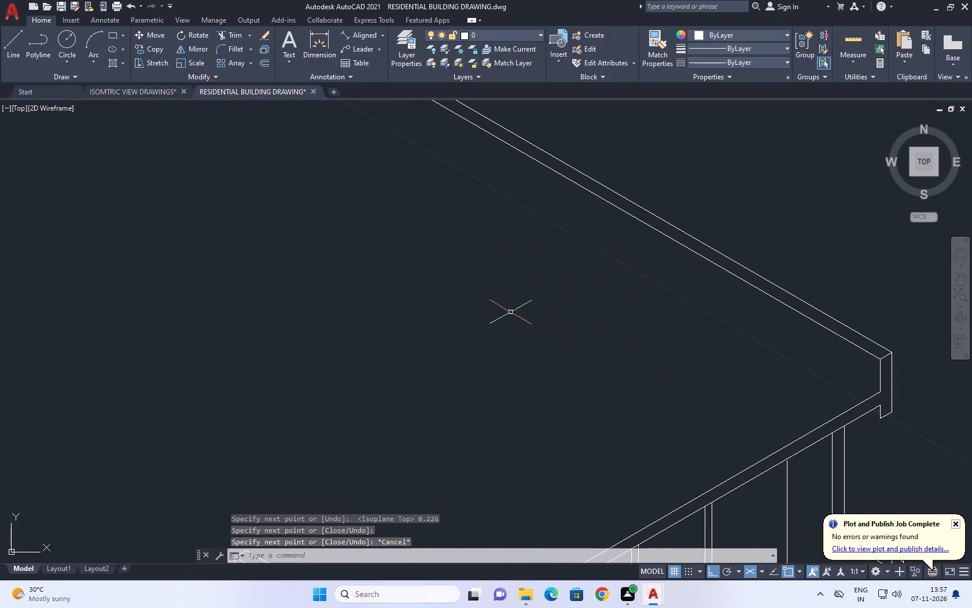
pyautogui.click(0, 45)
pyautogui.click(9, 50)
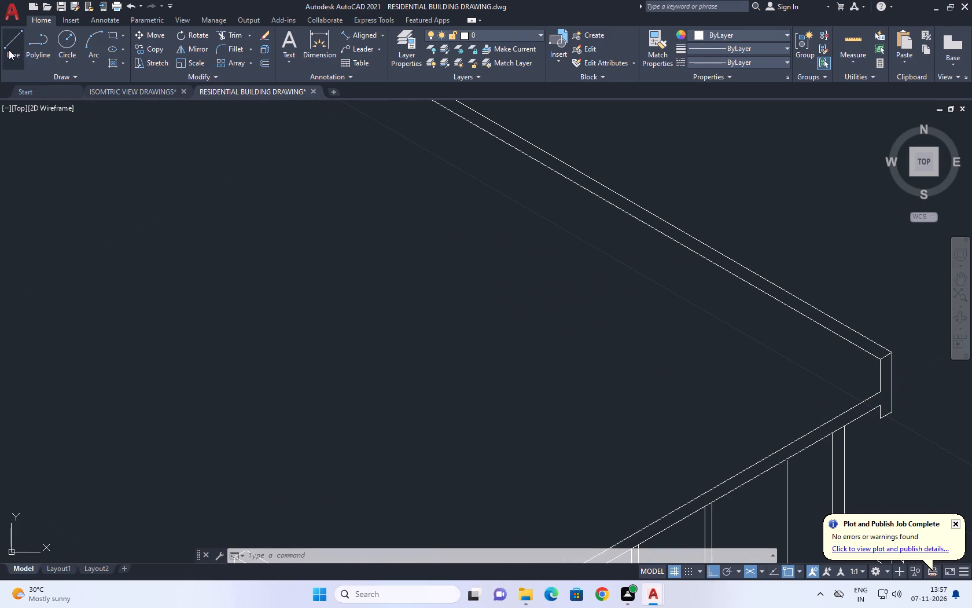
pyautogui.click(880, 393)
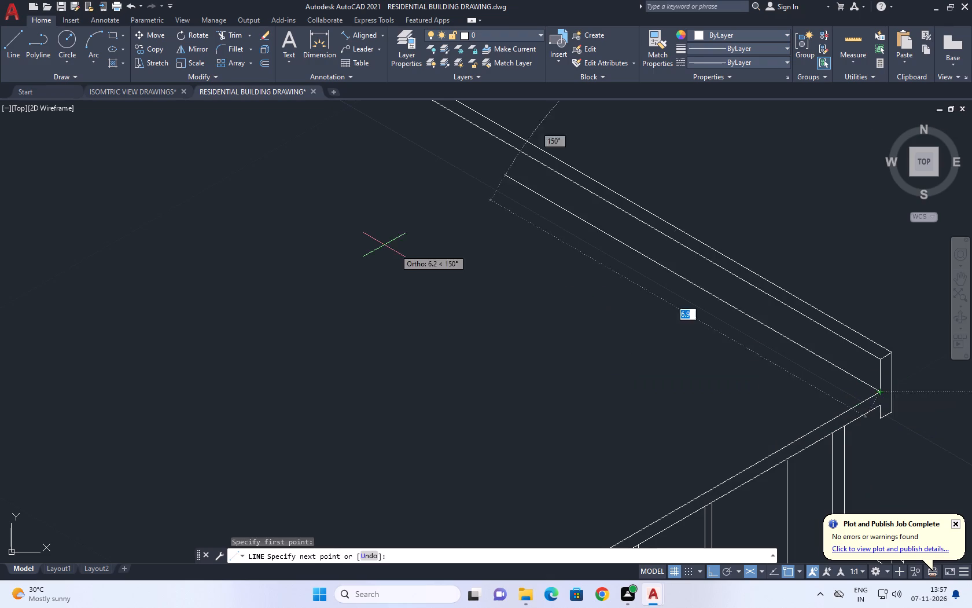
pyautogui.scroll(-4, 382, 244)
pyautogui.scroll(2, 342, 214)
pyautogui.scroll(2, 427, 215)
pyautogui.scroll(2, 337, 214)
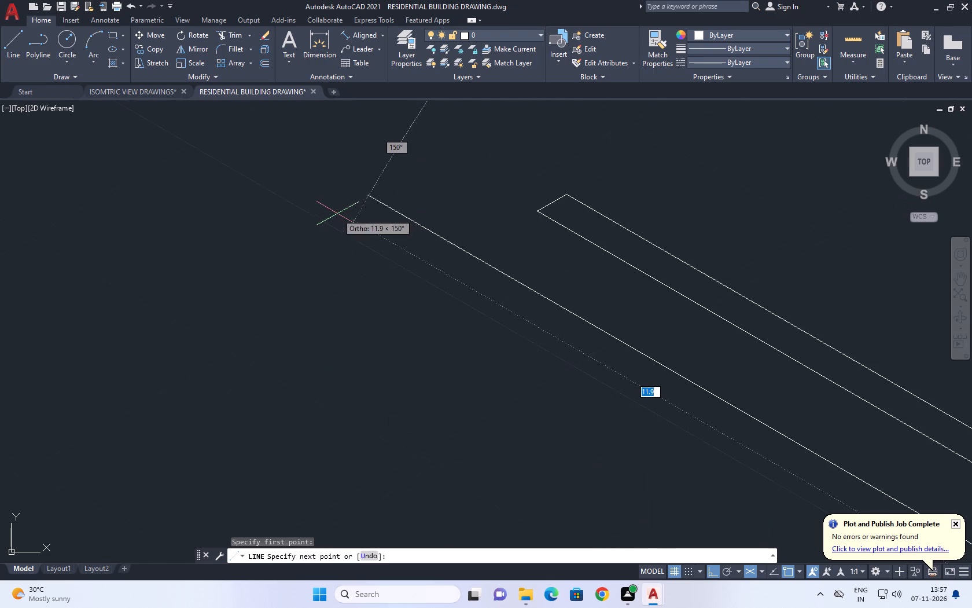
pyautogui.moveTo(386, 250); pyautogui.dragTo(392, 259)
pyautogui.moveTo(432, 184); pyautogui.dragTo(432, 189, button='right')
pyautogui.click(478, 217)
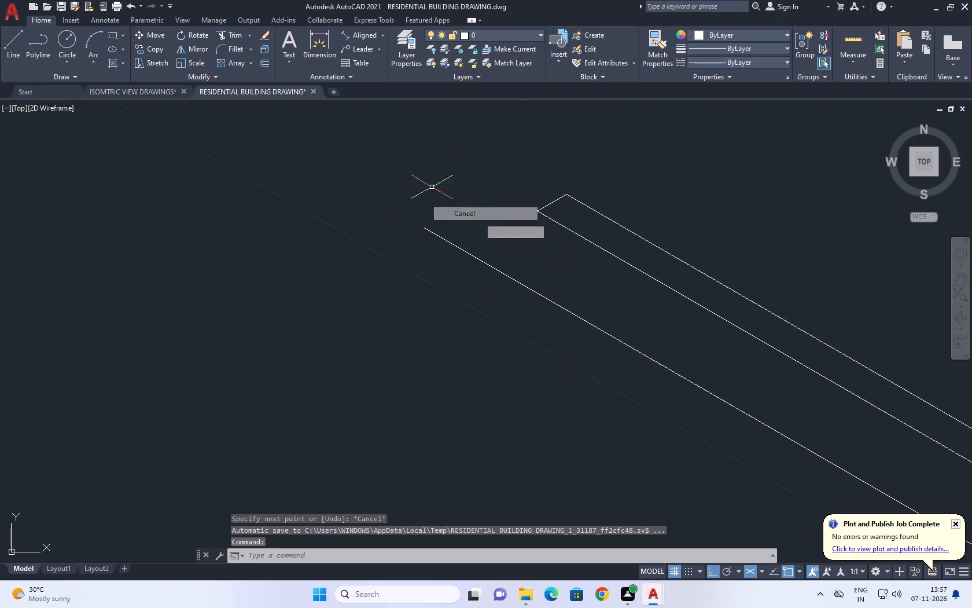
# Draw a vertical line down from the parapet top's far inner corner, across the lower 150° line.
pyautogui.rightClick(475, 205)
pyautogui.moveTo(520, 213); pyautogui.dragTo(520, 219)
pyautogui.click(534, 209)
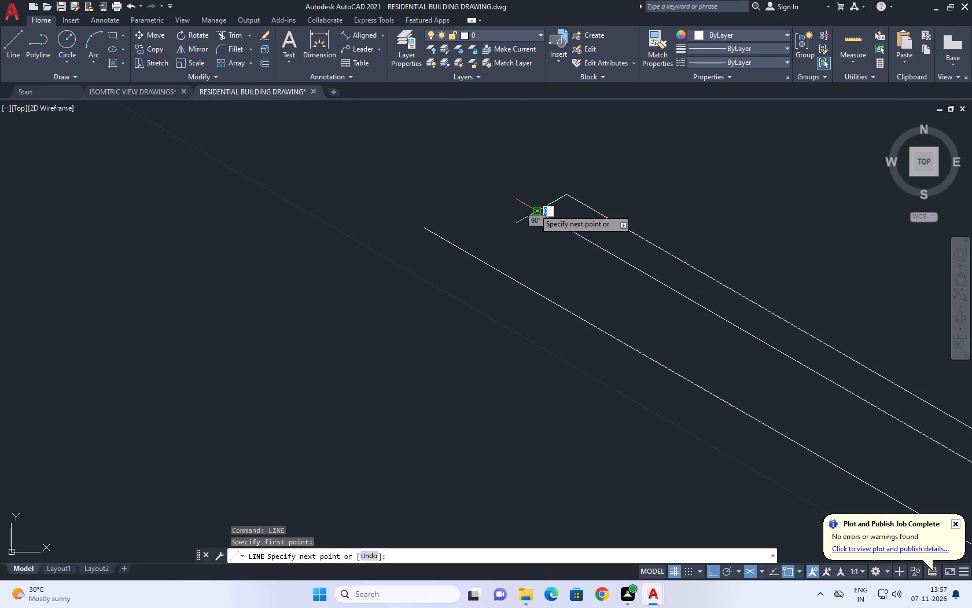
pyautogui.press('F5')
pyautogui.click(534, 325)
pyautogui.press('space')
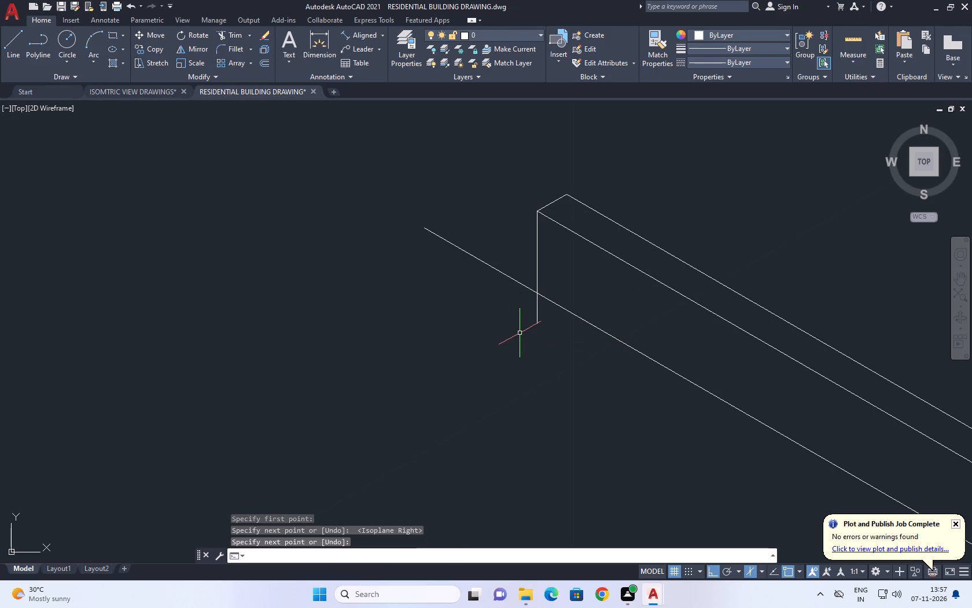
# Trim the overhanging ends of the vertical and the lower 150° line at their intersection.
pyautogui.write('TR')
pyautogui.press('space')
pyautogui.click(540, 327)
pyautogui.click(495, 260)
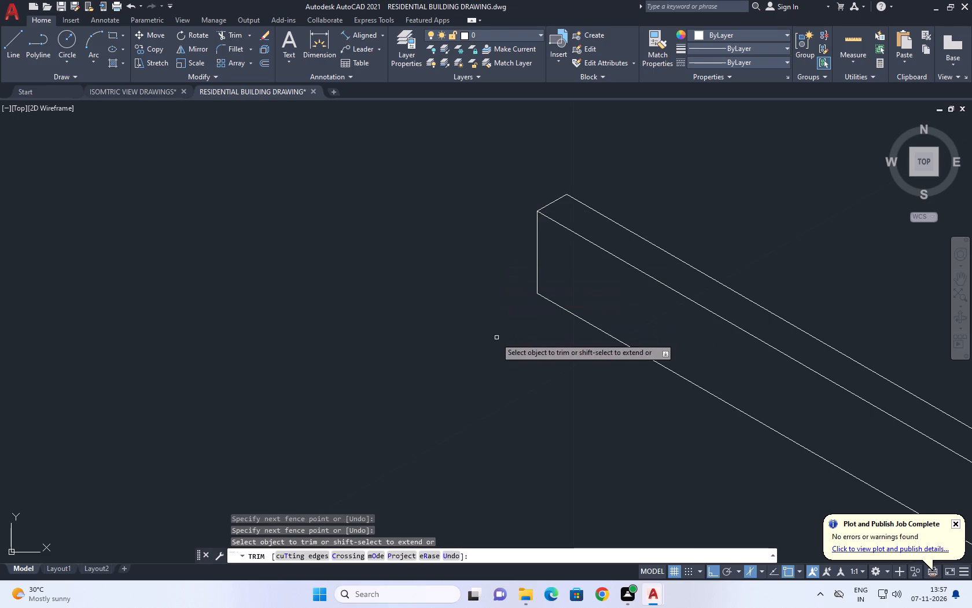
pyautogui.press('space')
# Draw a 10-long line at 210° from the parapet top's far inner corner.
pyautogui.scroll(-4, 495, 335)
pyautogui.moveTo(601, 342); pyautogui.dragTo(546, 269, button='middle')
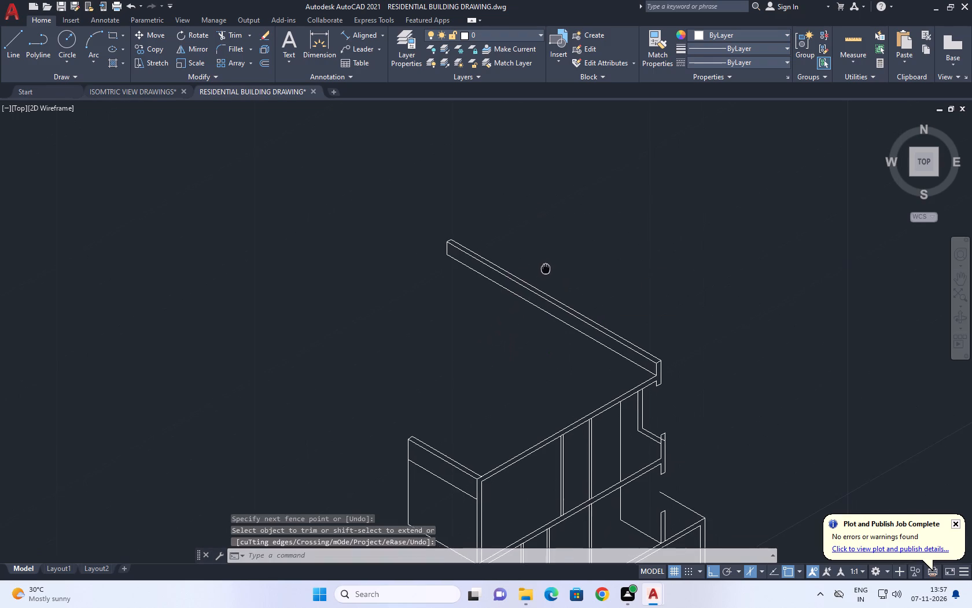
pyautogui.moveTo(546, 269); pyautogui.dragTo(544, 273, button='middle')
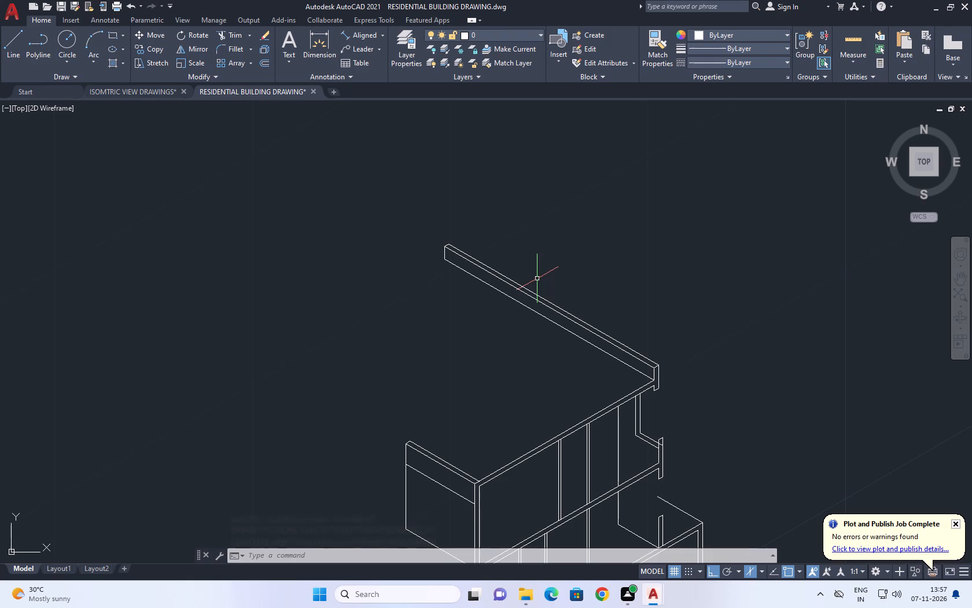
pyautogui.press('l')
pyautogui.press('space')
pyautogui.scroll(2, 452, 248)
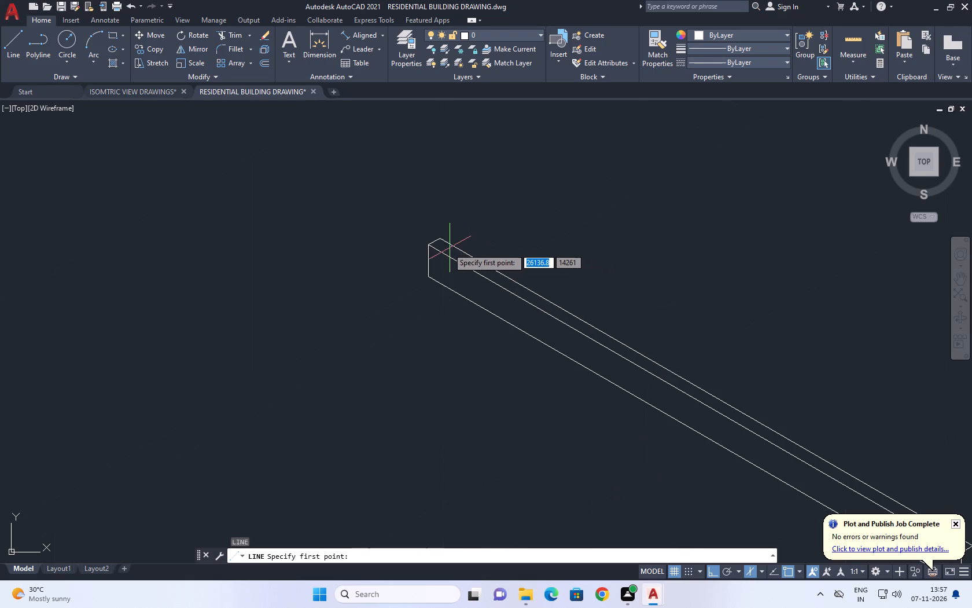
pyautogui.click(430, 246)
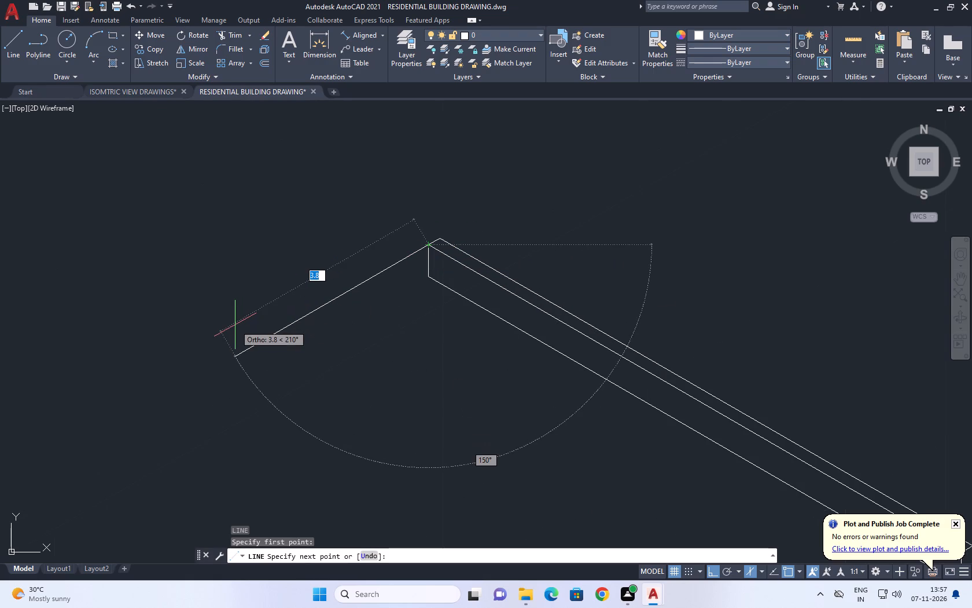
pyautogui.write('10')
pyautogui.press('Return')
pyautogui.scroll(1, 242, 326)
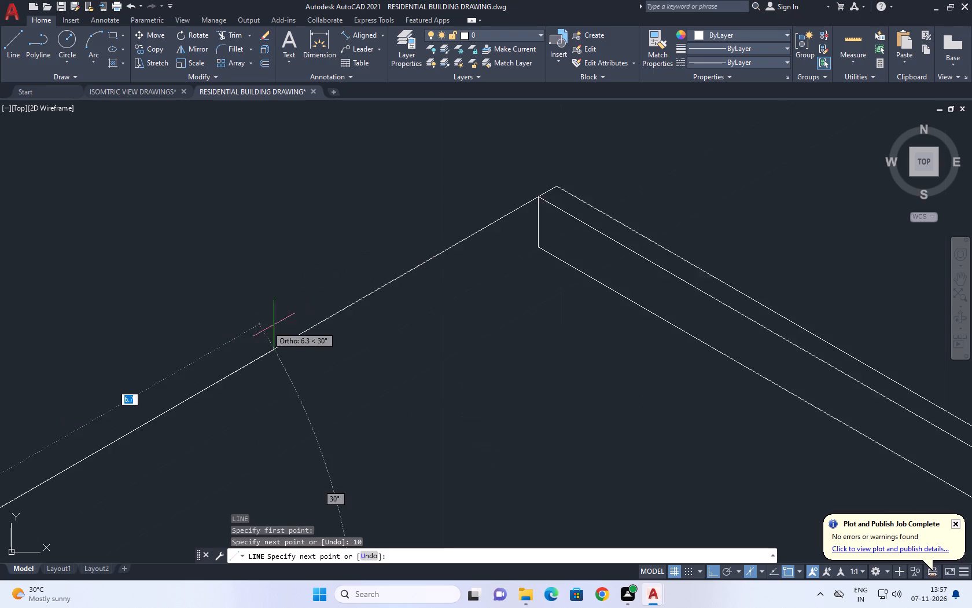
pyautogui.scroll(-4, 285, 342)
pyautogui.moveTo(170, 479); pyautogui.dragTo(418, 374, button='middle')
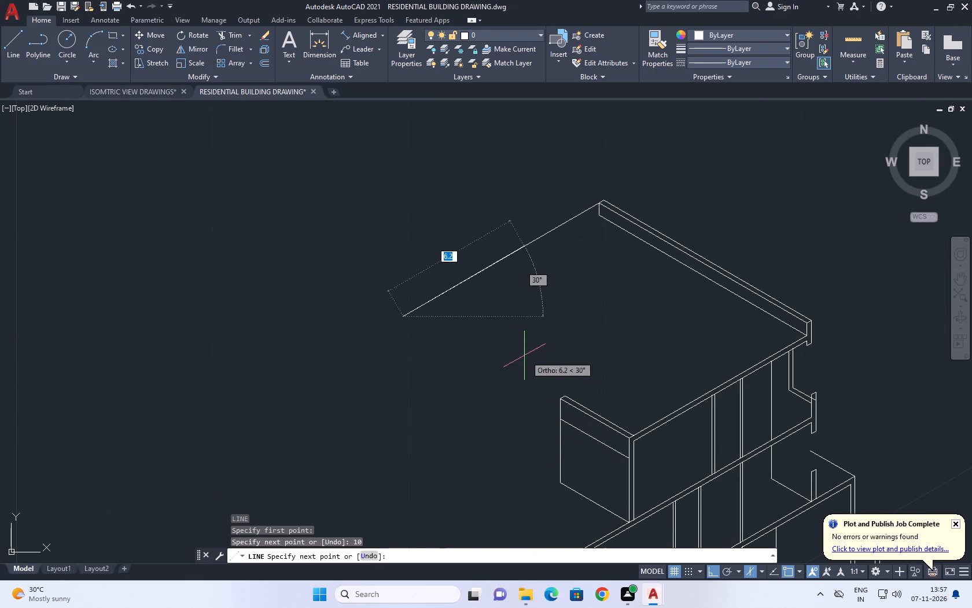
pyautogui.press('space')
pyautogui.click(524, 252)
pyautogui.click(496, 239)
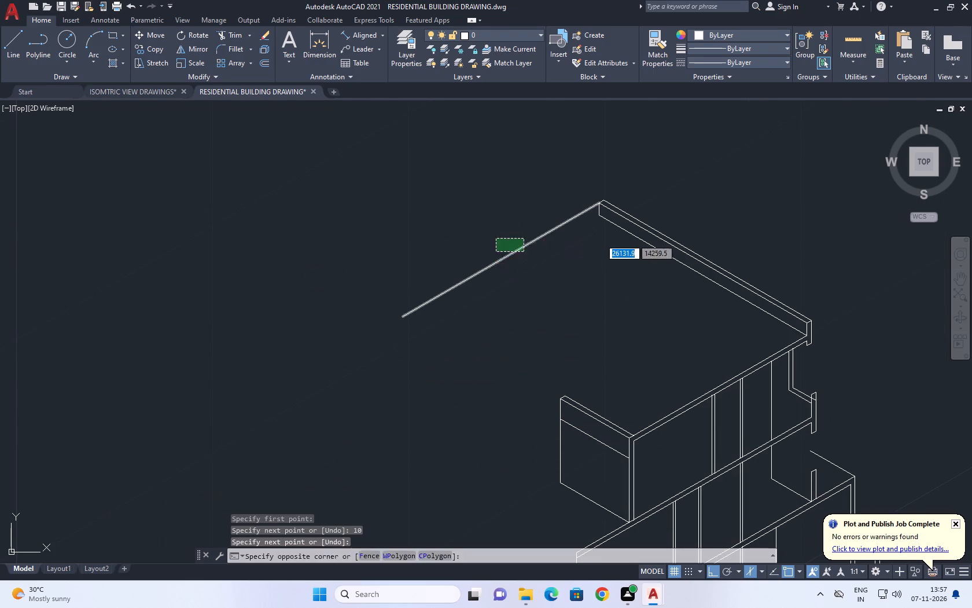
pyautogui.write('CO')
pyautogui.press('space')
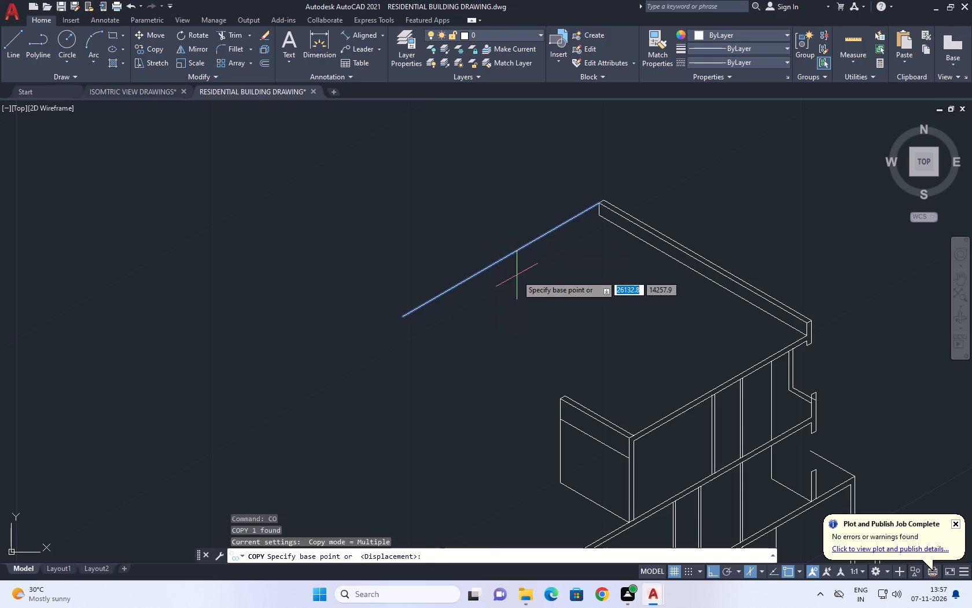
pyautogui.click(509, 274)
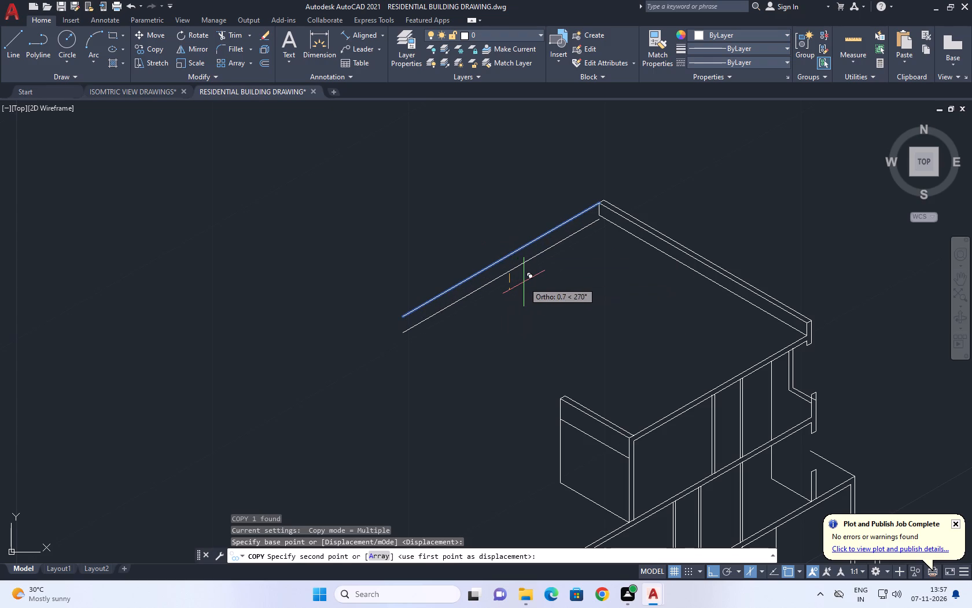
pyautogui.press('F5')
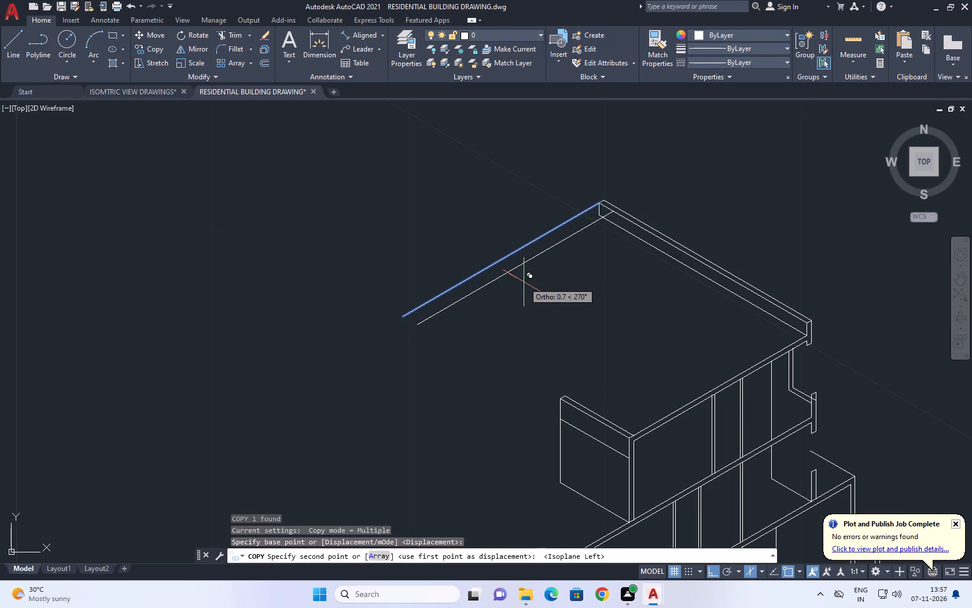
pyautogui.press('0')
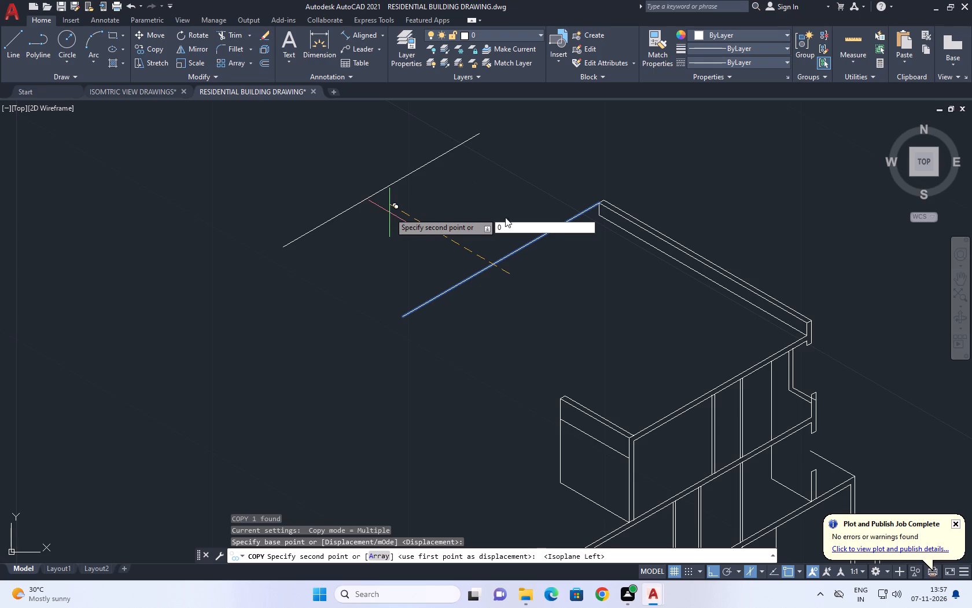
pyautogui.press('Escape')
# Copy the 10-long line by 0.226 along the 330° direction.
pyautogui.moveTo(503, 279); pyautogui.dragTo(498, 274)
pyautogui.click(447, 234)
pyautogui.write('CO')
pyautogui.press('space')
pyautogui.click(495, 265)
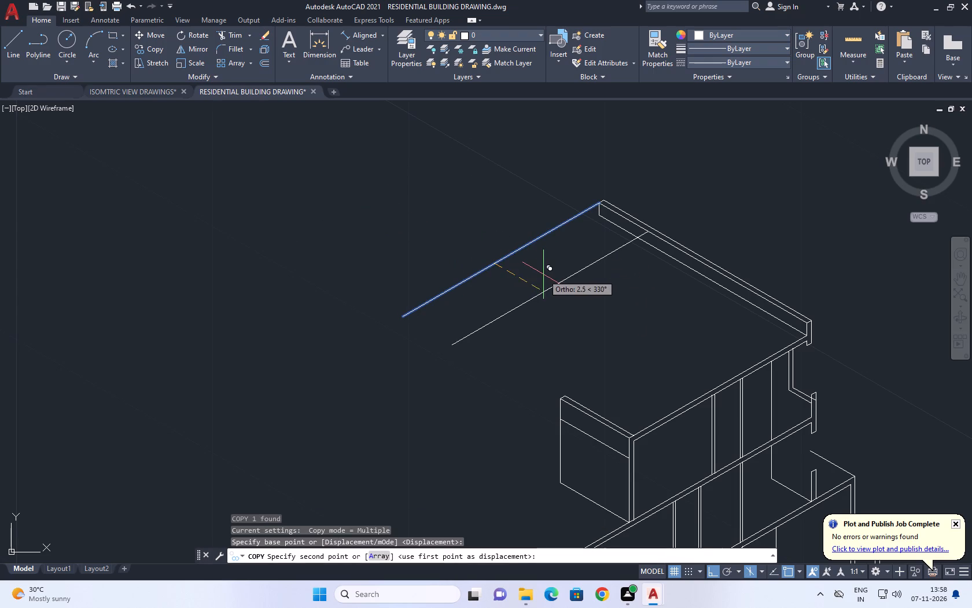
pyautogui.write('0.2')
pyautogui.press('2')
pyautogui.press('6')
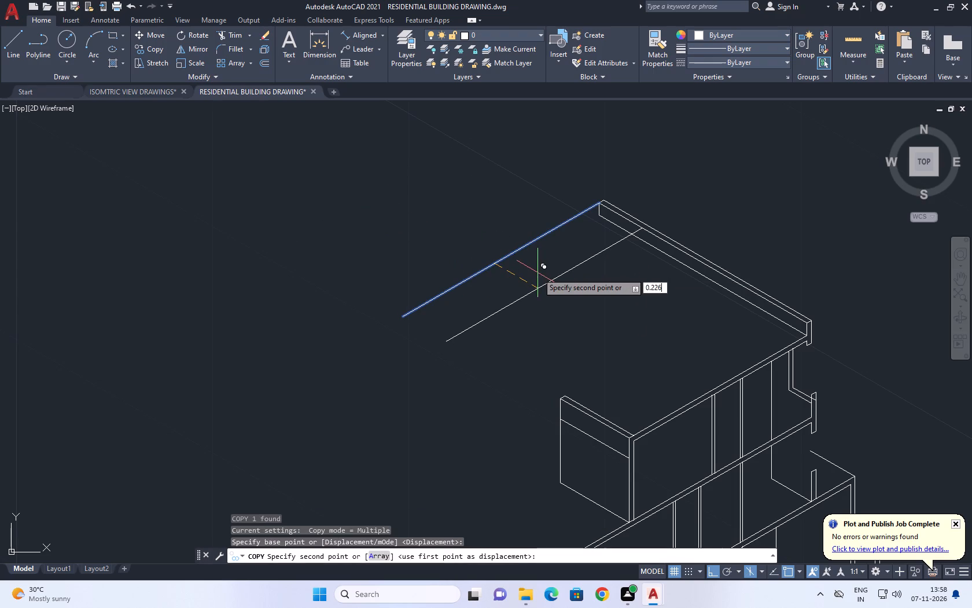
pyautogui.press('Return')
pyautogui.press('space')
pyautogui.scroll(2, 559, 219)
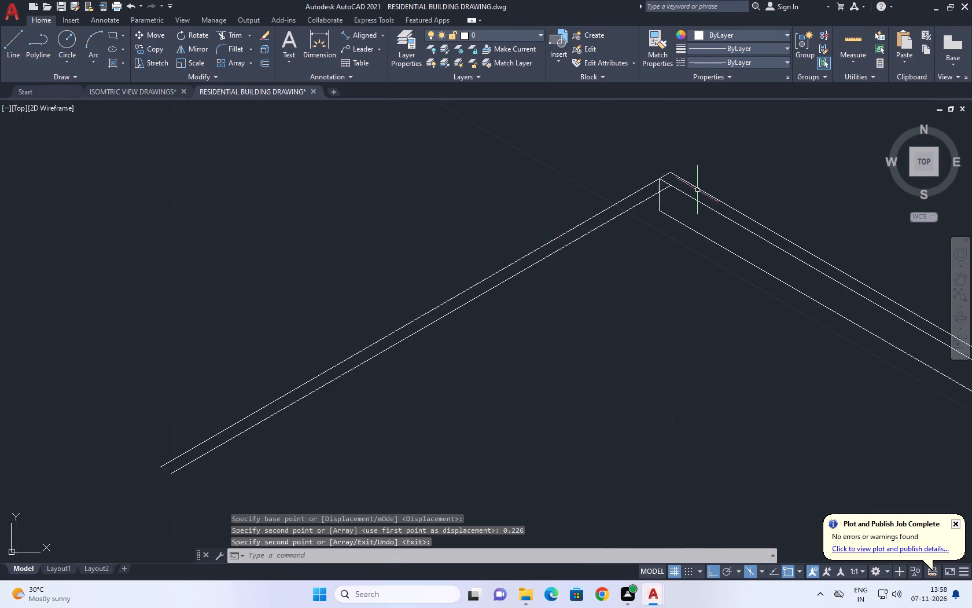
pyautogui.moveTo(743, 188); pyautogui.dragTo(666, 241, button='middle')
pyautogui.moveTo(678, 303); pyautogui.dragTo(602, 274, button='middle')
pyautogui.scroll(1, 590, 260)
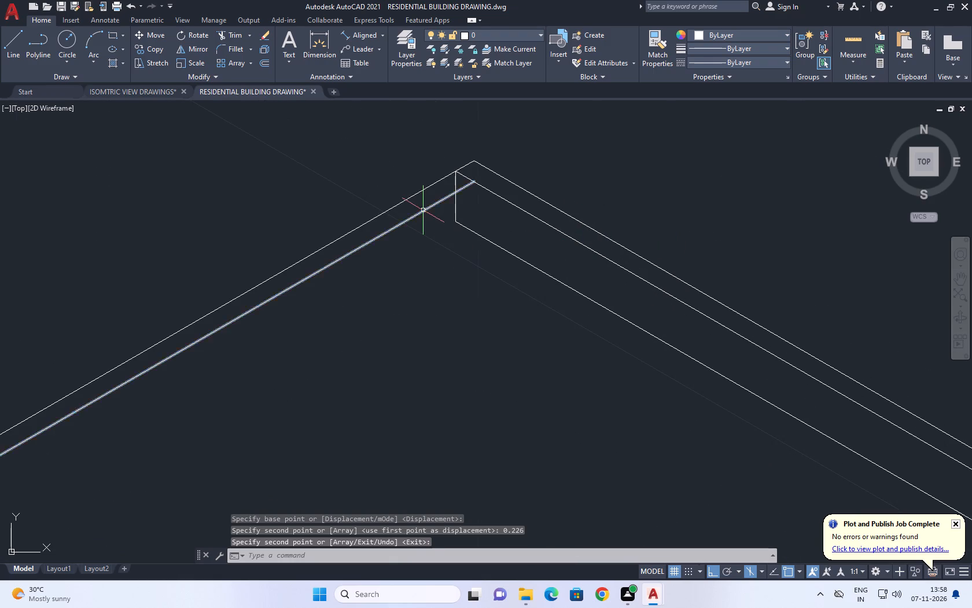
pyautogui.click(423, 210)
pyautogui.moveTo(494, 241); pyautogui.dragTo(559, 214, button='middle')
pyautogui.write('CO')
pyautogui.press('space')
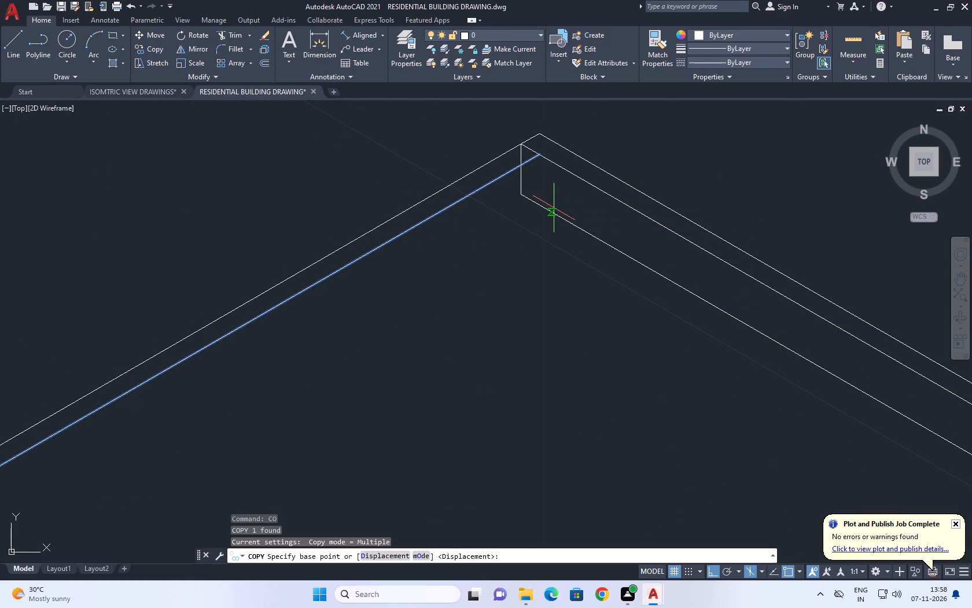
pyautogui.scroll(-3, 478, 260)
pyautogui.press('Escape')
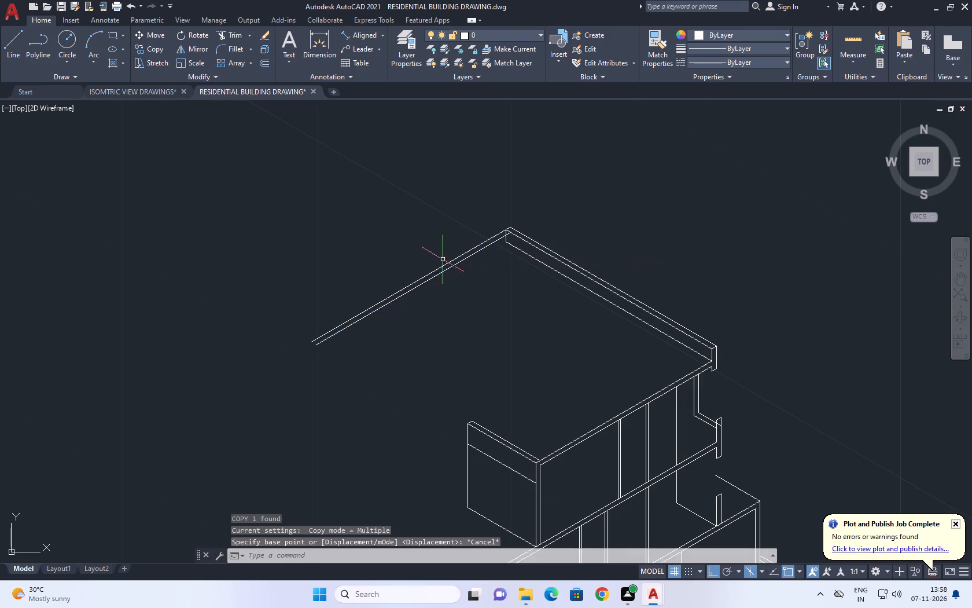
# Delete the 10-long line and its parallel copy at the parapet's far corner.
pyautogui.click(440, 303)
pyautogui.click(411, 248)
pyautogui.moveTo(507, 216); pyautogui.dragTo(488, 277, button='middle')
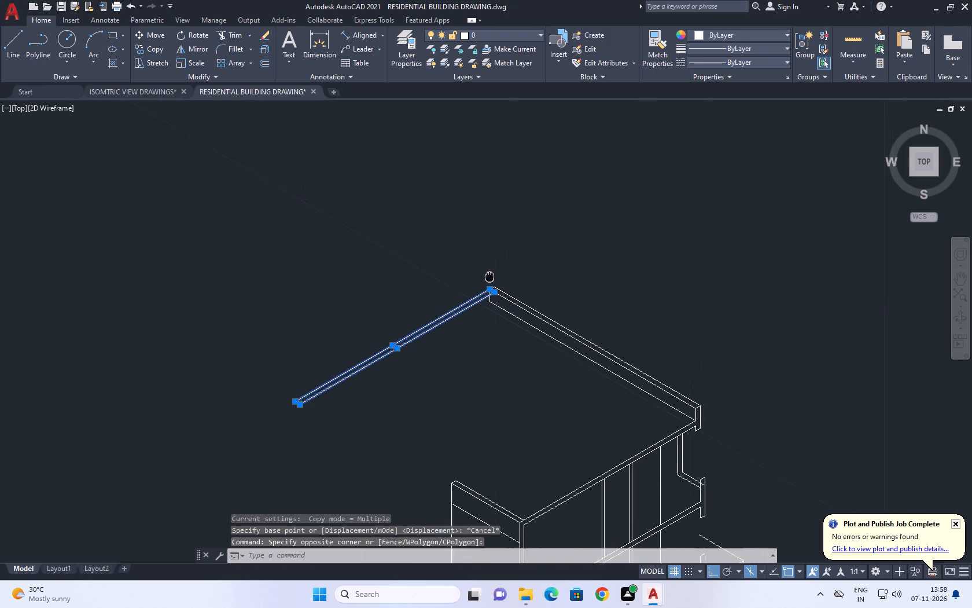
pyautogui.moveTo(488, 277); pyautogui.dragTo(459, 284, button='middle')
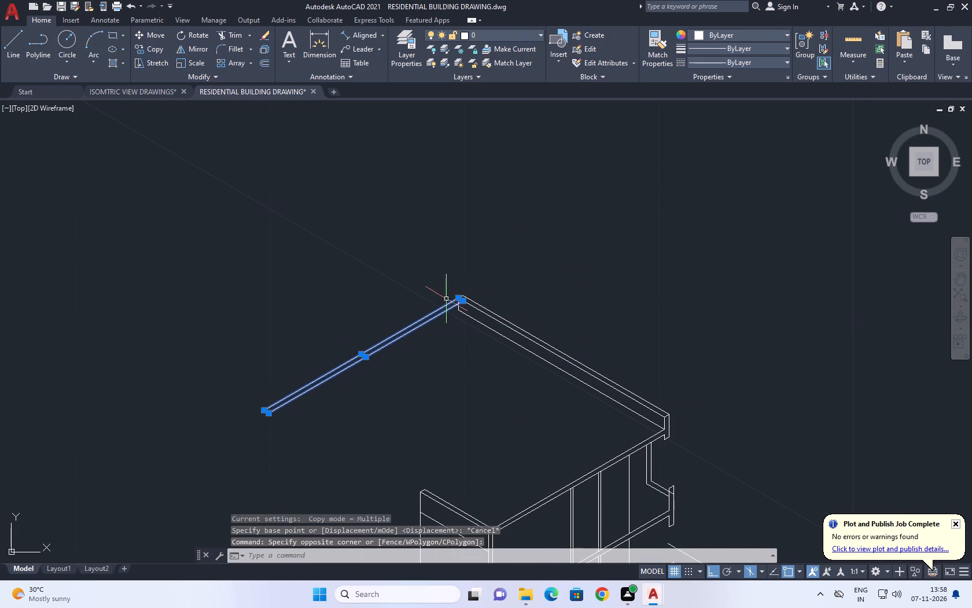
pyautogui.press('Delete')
# Draw a 10-long line at 210° from the bottom of the vertical edge at the parapet's far corner.
pyautogui.scroll(2, 469, 336)
pyautogui.press('l')
pyautogui.press('space')
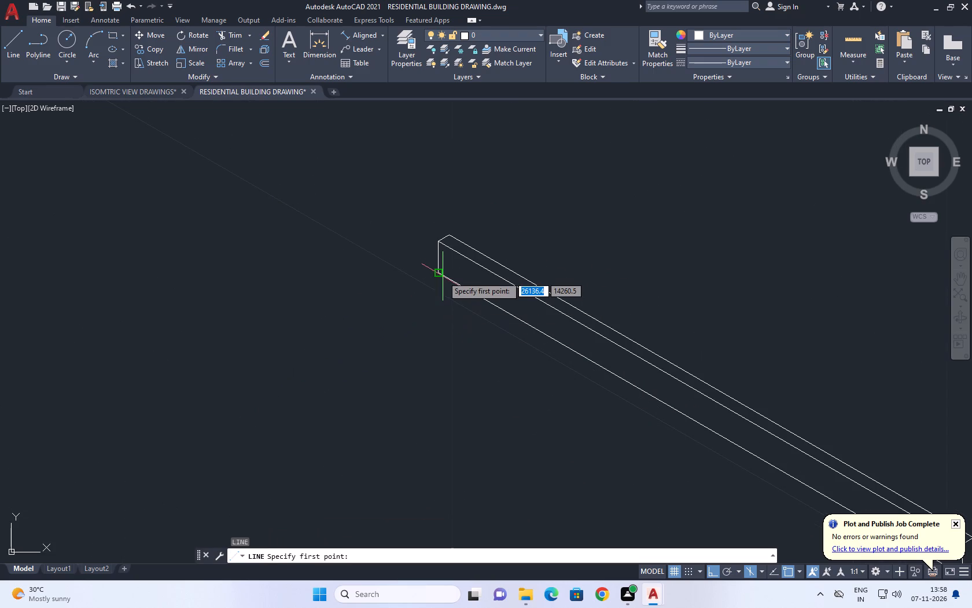
pyautogui.click(435, 274)
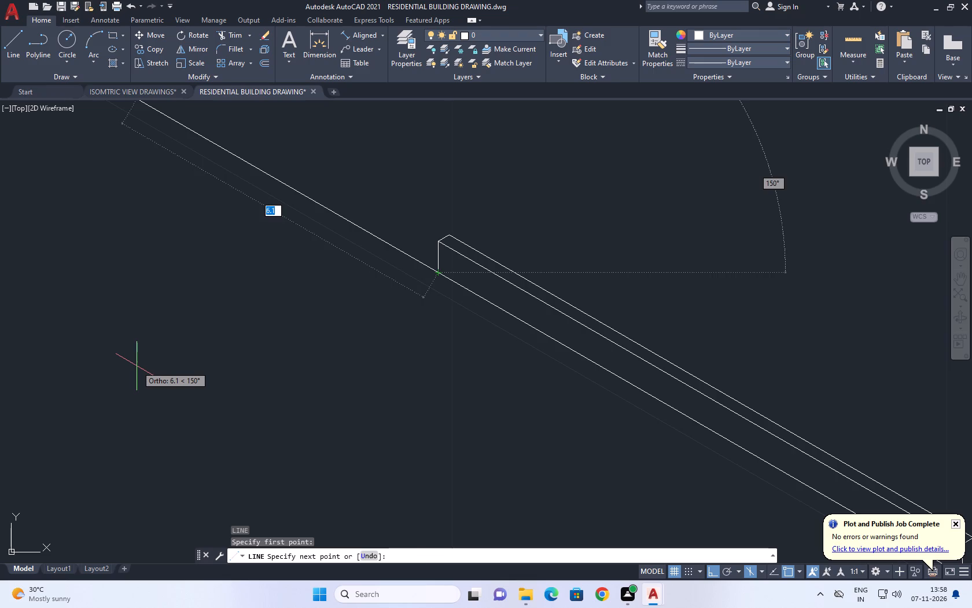
pyautogui.press('F5')
pyautogui.scroll(-3, 120, 375)
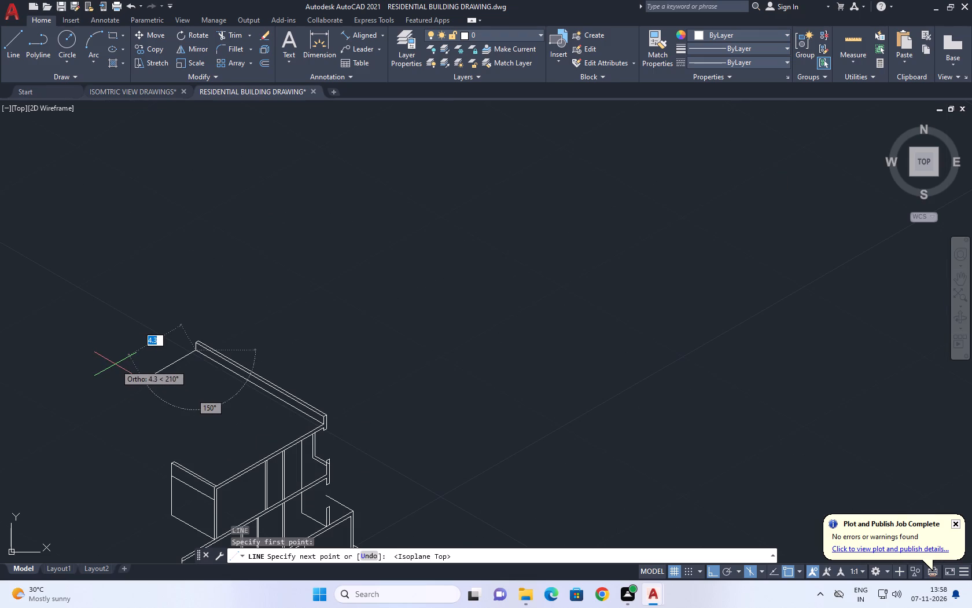
pyautogui.write('10')
pyautogui.press('Return')
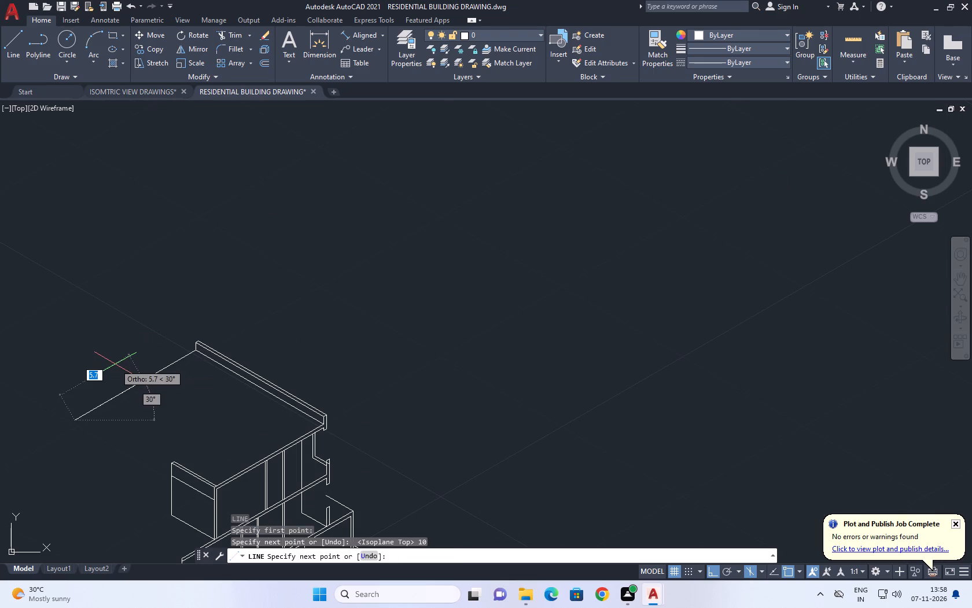
pyautogui.rightClick(46, 307)
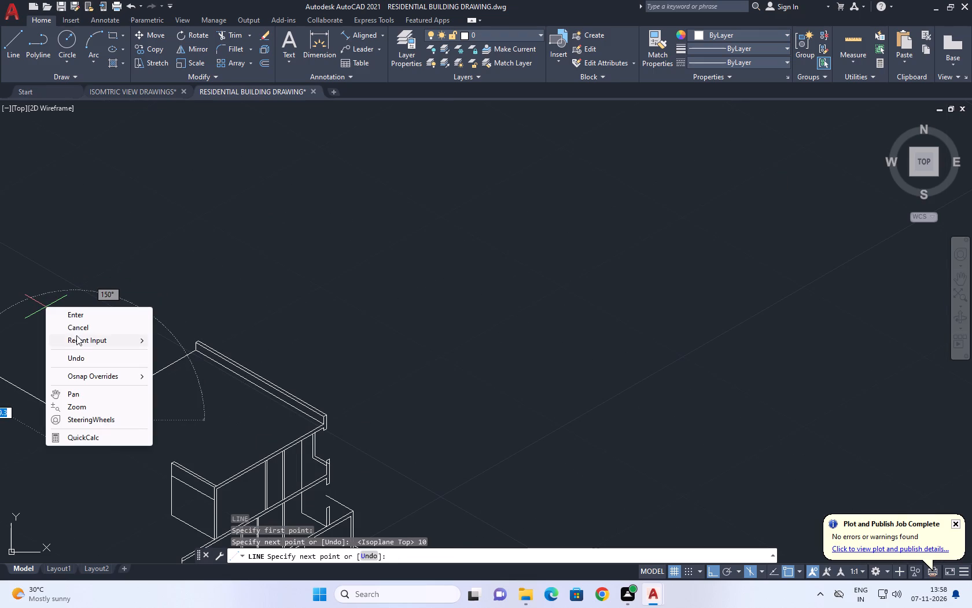
pyautogui.click(83, 327)
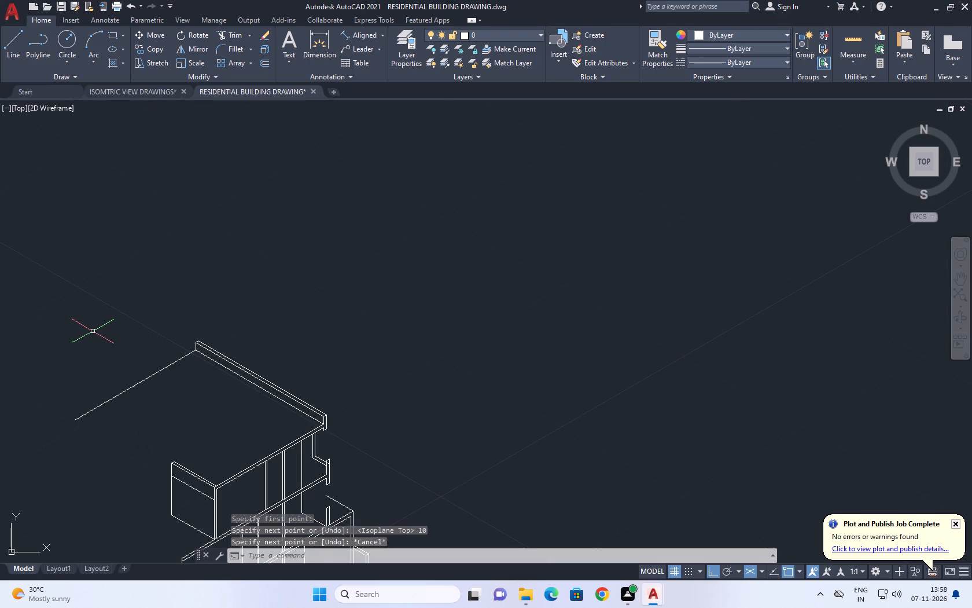
# Copy the new 10-long line vertically upward by 1.1.
pyautogui.click(149, 373)
pyautogui.moveTo(135, 382); pyautogui.dragTo(125, 407)
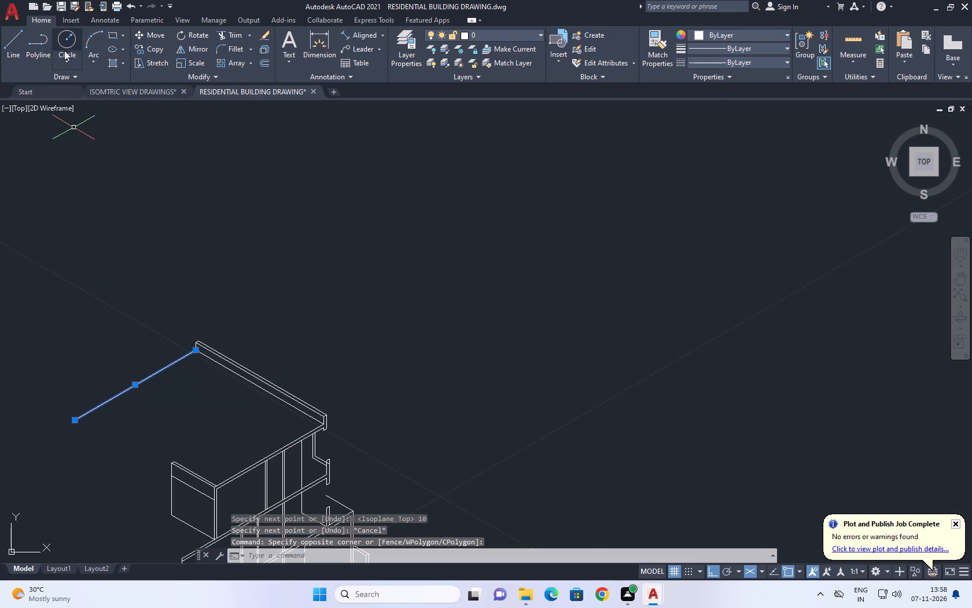
pyautogui.click(150, 53)
pyautogui.click(109, 362)
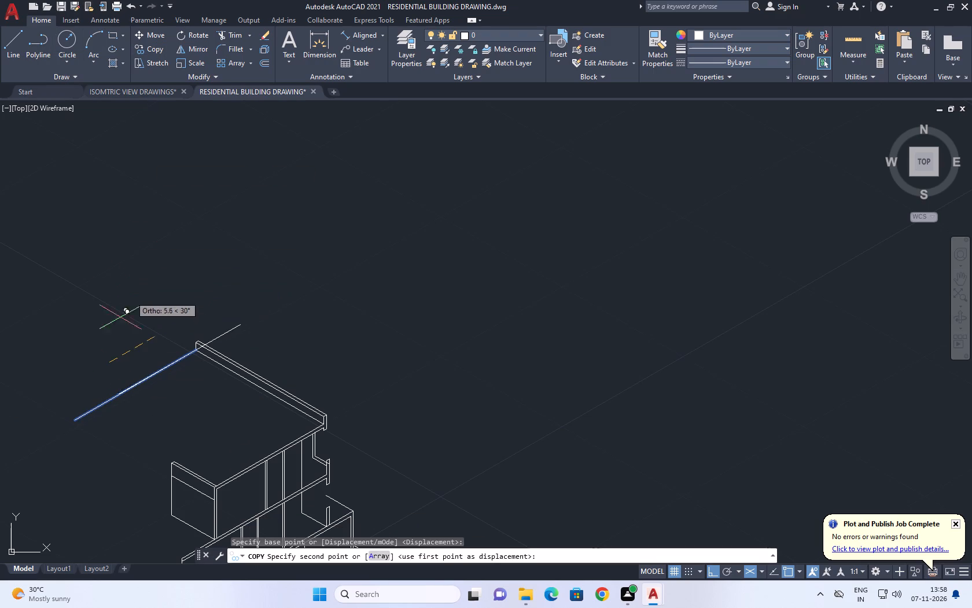
pyautogui.press('F5')
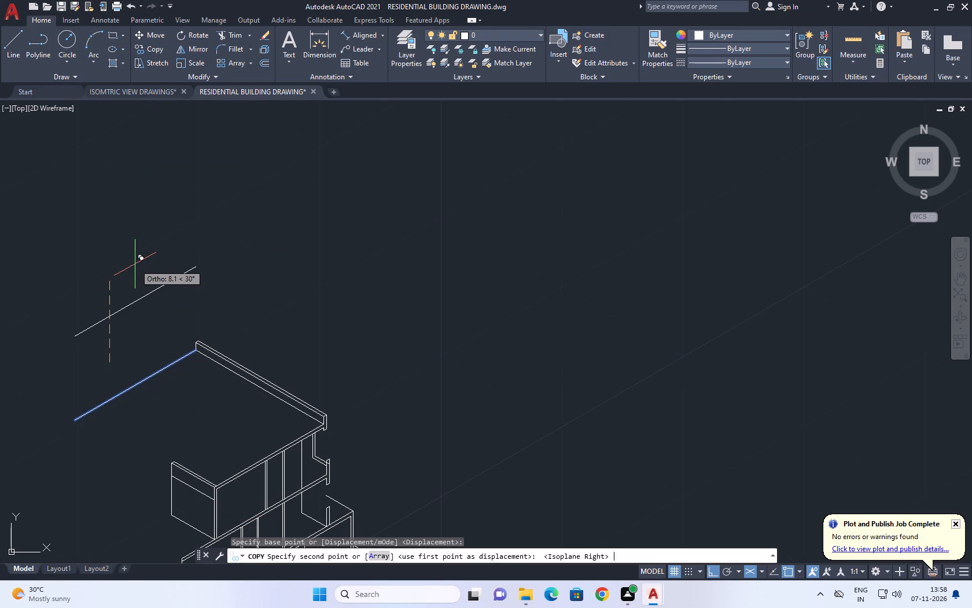
pyautogui.write('1.1')
pyautogui.press('Return')
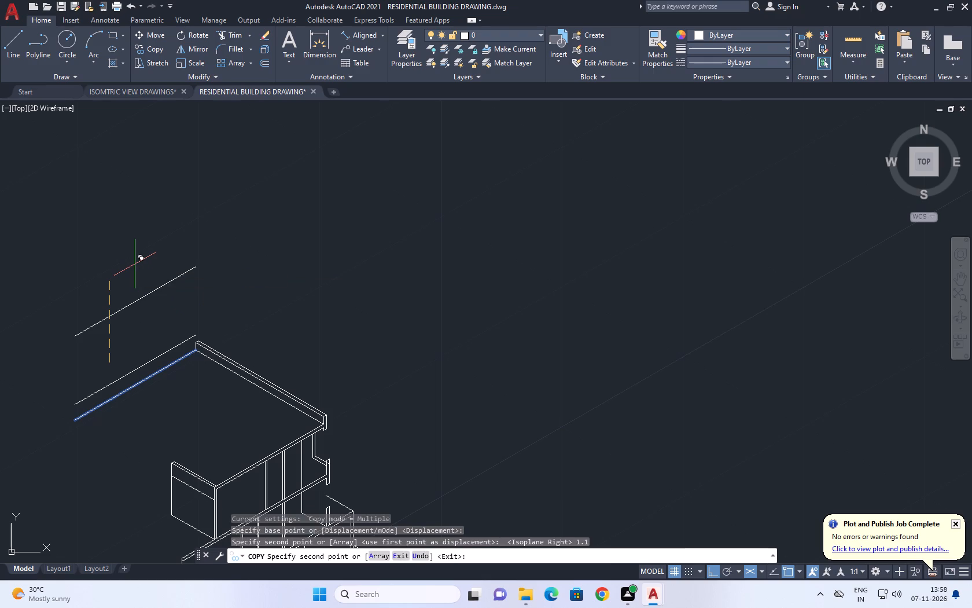
pyautogui.rightClick(200, 247)
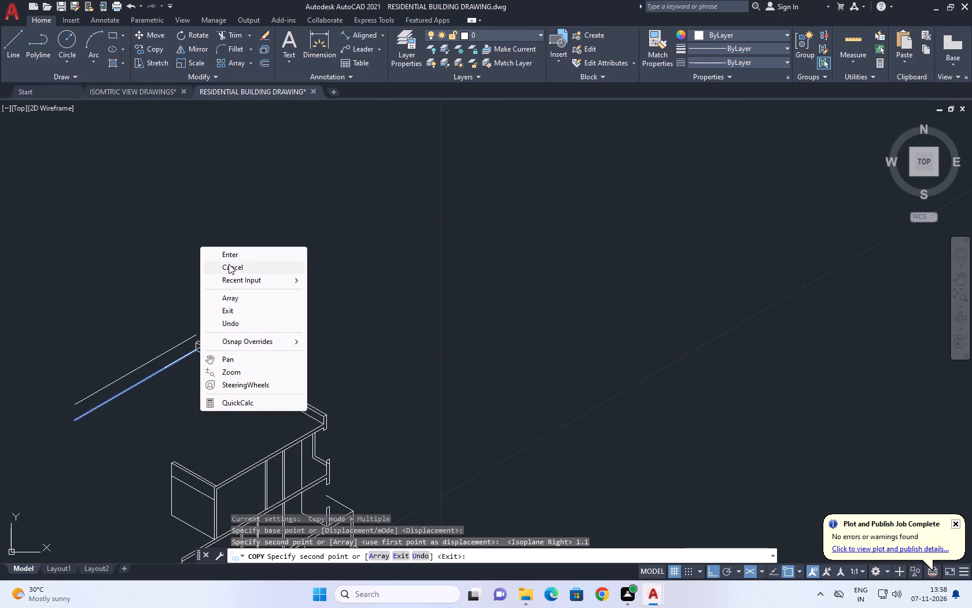
pyautogui.click(229, 266)
# Examine the parapet's far corner against its near end, checking the near end's inner vertical edge.
pyautogui.scroll(2, 201, 338)
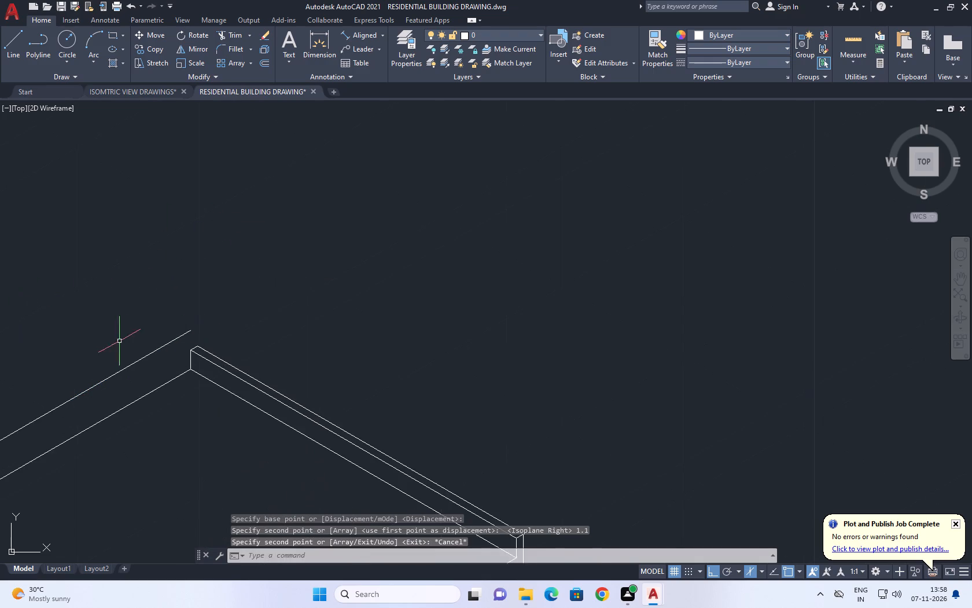
pyautogui.scroll(1, 119, 341)
pyautogui.moveTo(209, 395); pyautogui.dragTo(245, 317, button='middle')
pyautogui.scroll(1, 245, 316)
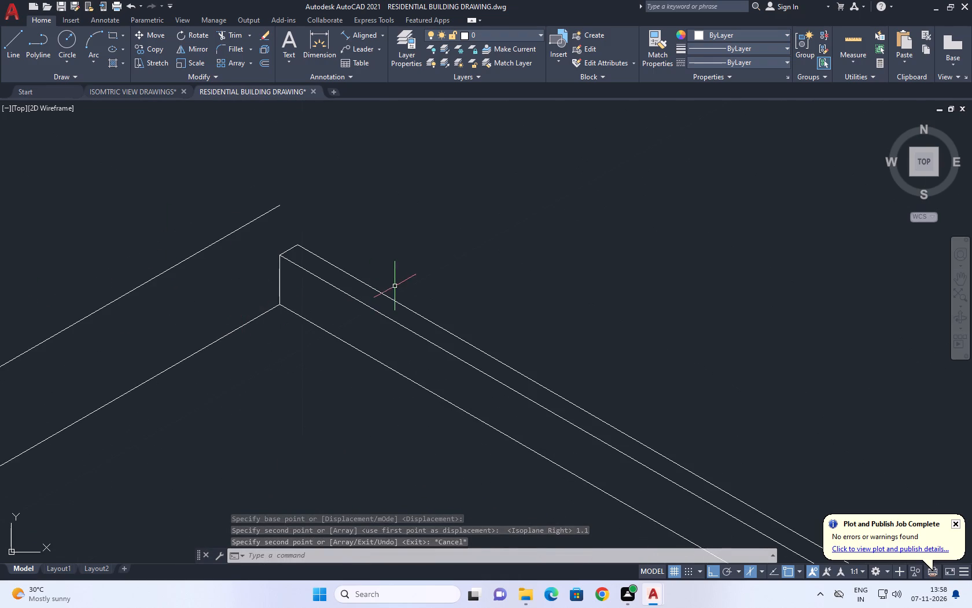
pyautogui.scroll(-3, 396, 287)
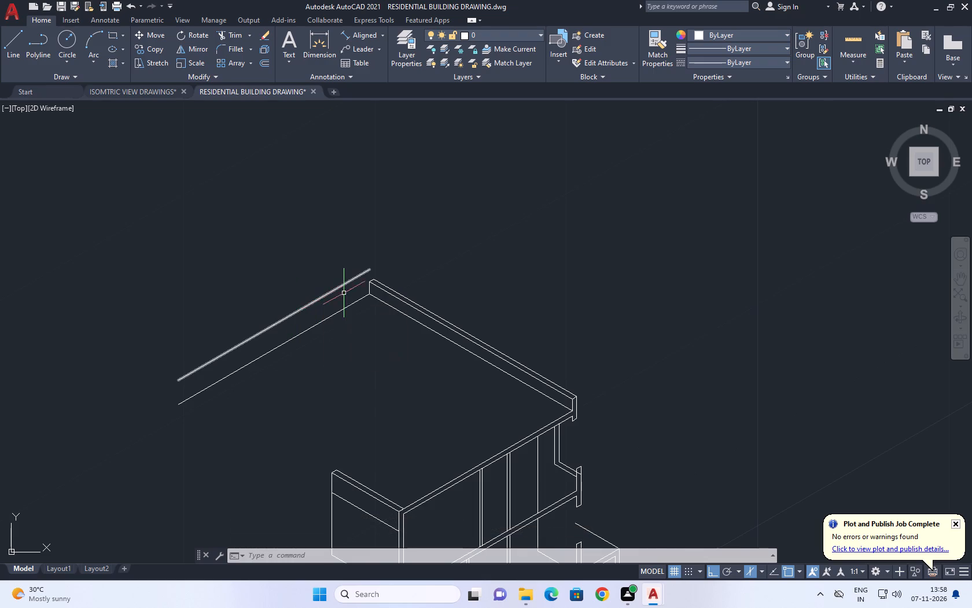
pyautogui.scroll(1, 539, 480)
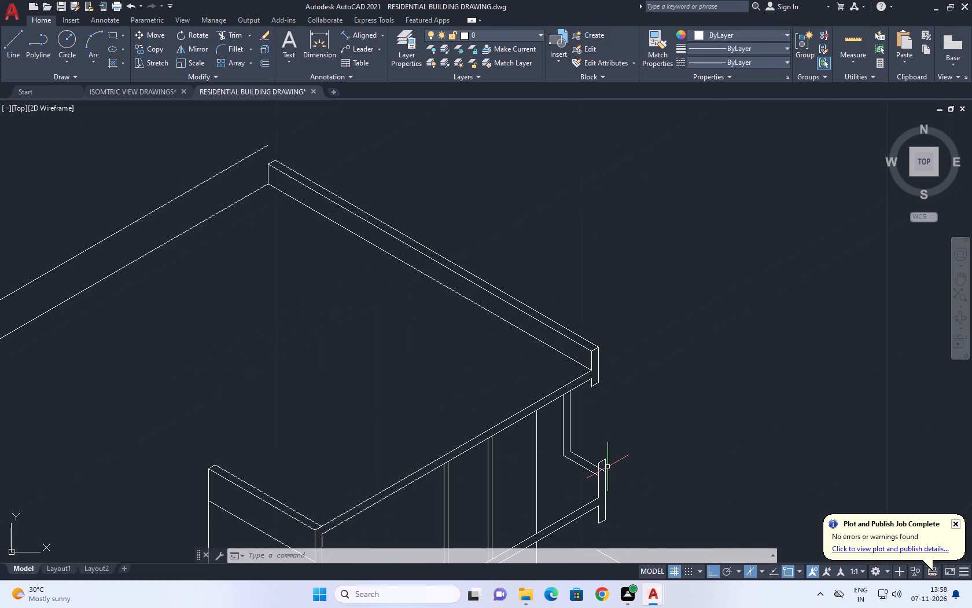
pyautogui.scroll(2, 576, 387)
pyautogui.scroll(1, 619, 348)
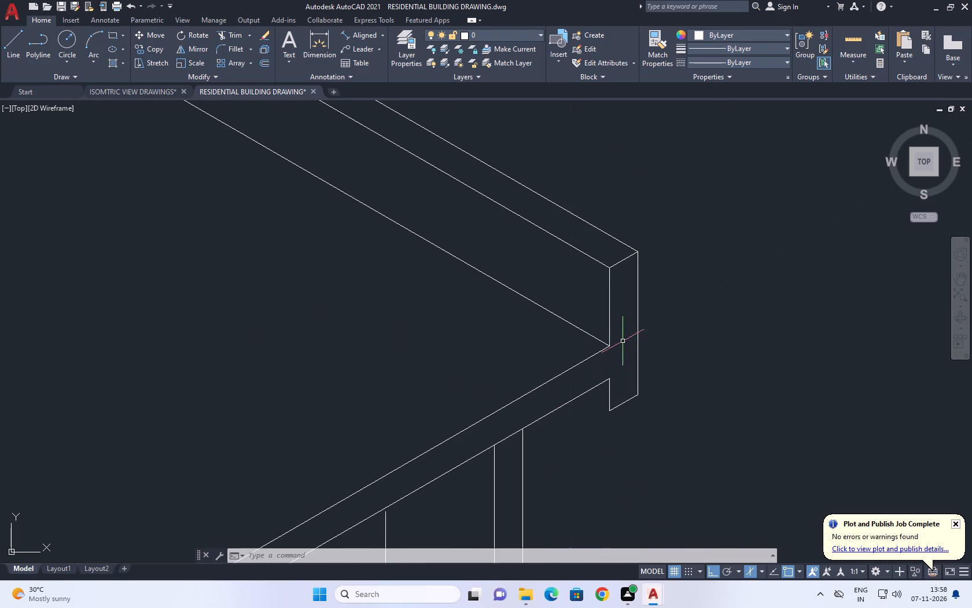
pyautogui.click(609, 317)
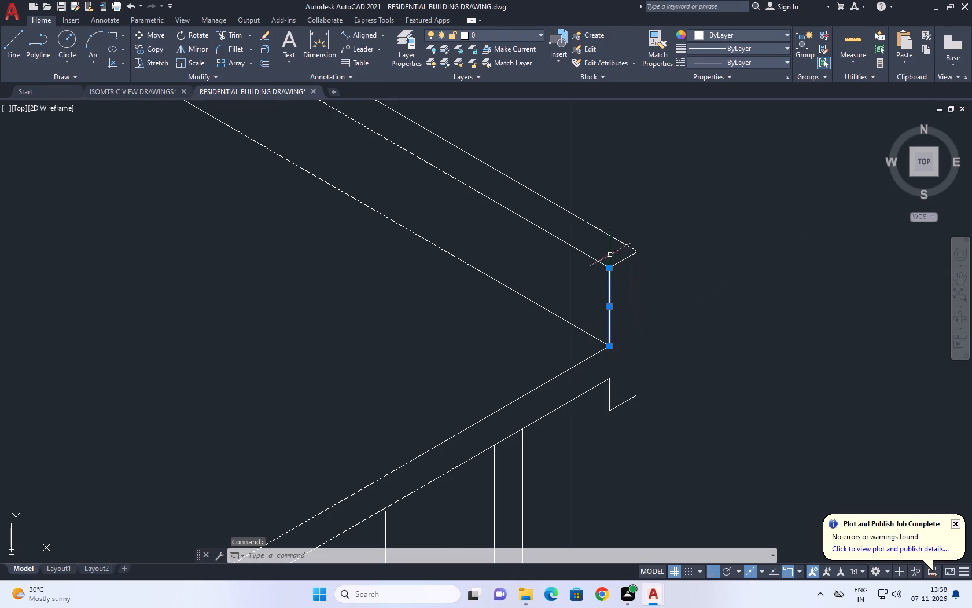
pyautogui.rightClick(289, 276)
pyautogui.click(339, 479)
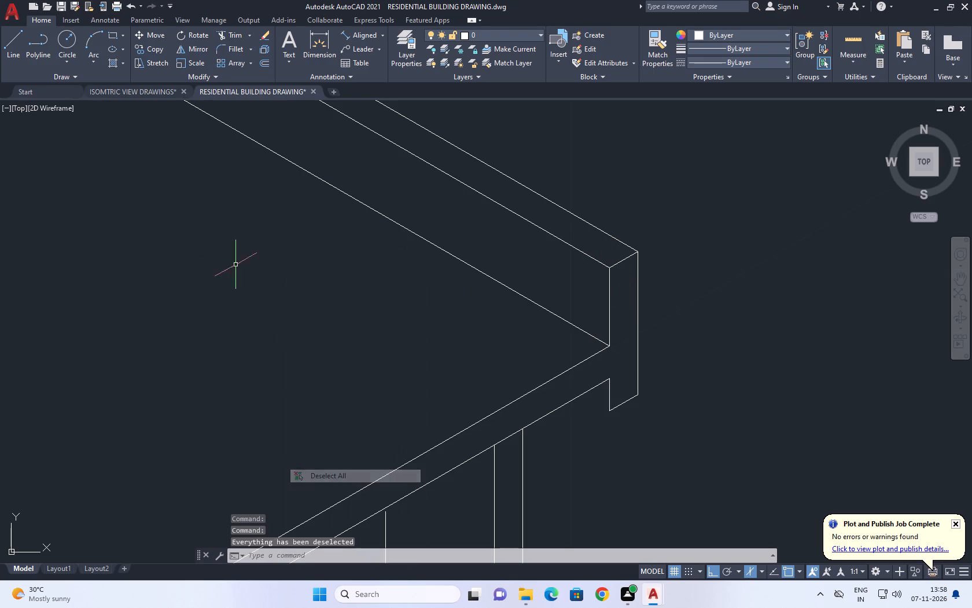
# Draw a line 0.226 straight up from the near end's inner bottom corner, continuing at 30° across the parapet end past its outer edge.
pyautogui.click(13, 53)
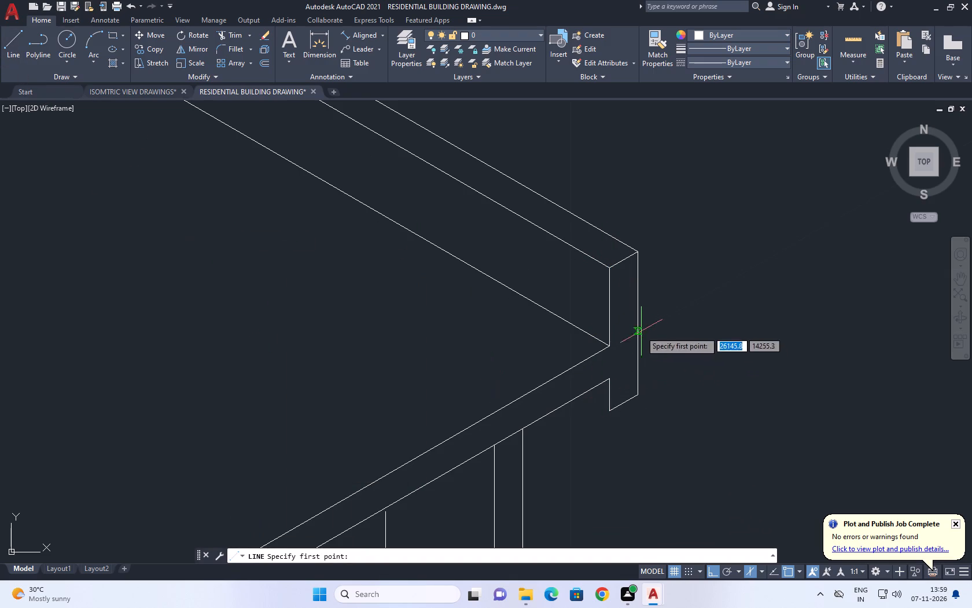
pyautogui.scroll(3, 598, 335)
pyautogui.click(628, 371)
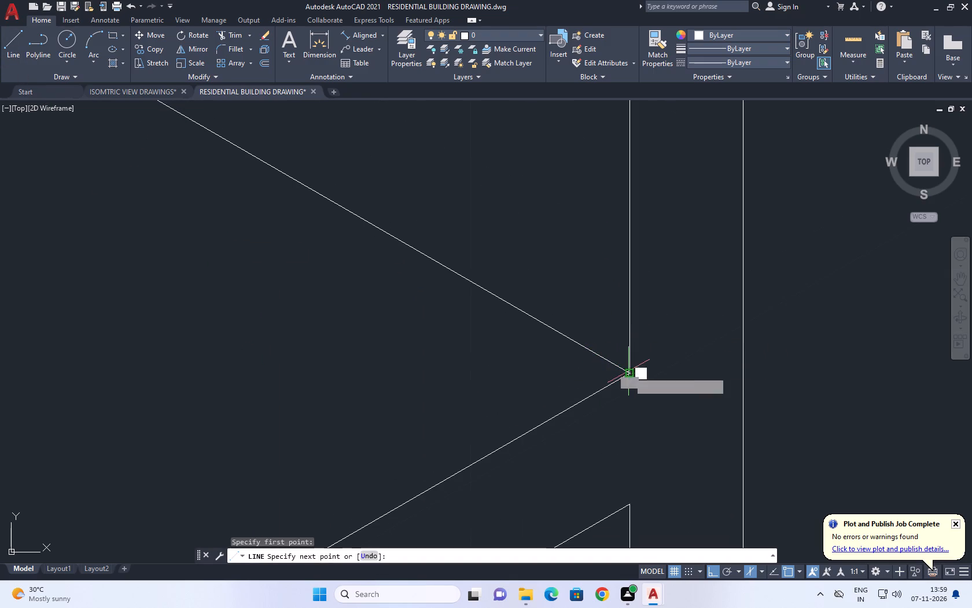
pyautogui.moveTo(630, 239); pyautogui.dragTo(626, 375, button='middle')
pyautogui.scroll(-2, 637, 360)
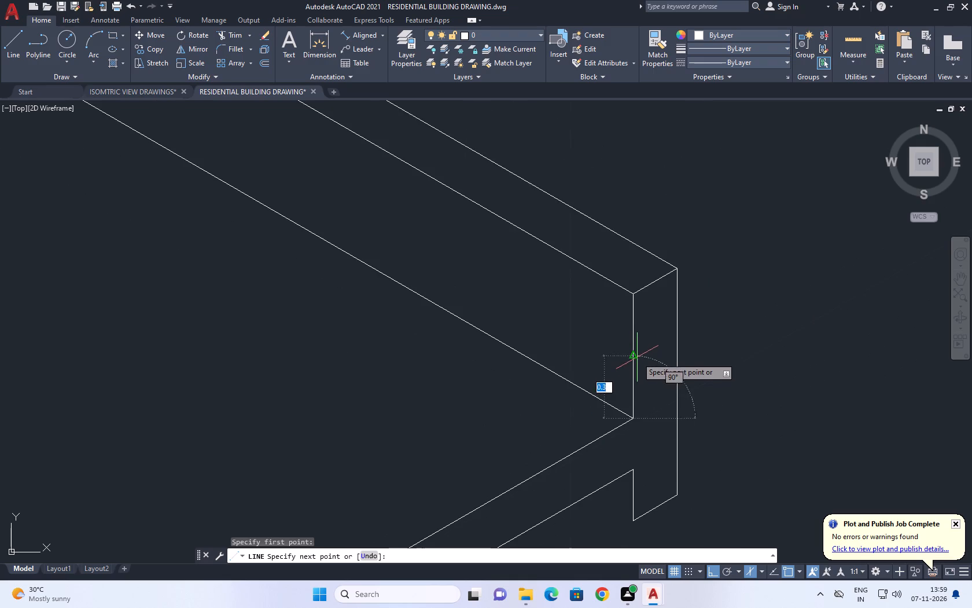
pyautogui.write('0.133')
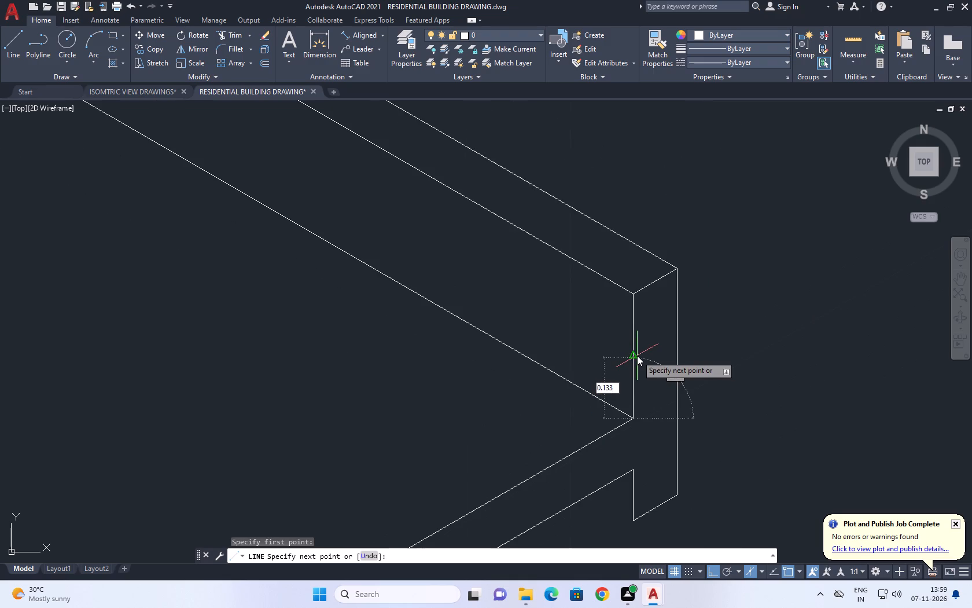
pyautogui.press('BackSpace')
pyautogui.press('BackSpace')
pyautogui.press('BackSpace')
pyautogui.write('266')
pyautogui.press('BackSpace')
pyautogui.press('BackSpace')
pyautogui.write('26')
pyautogui.press('Return')
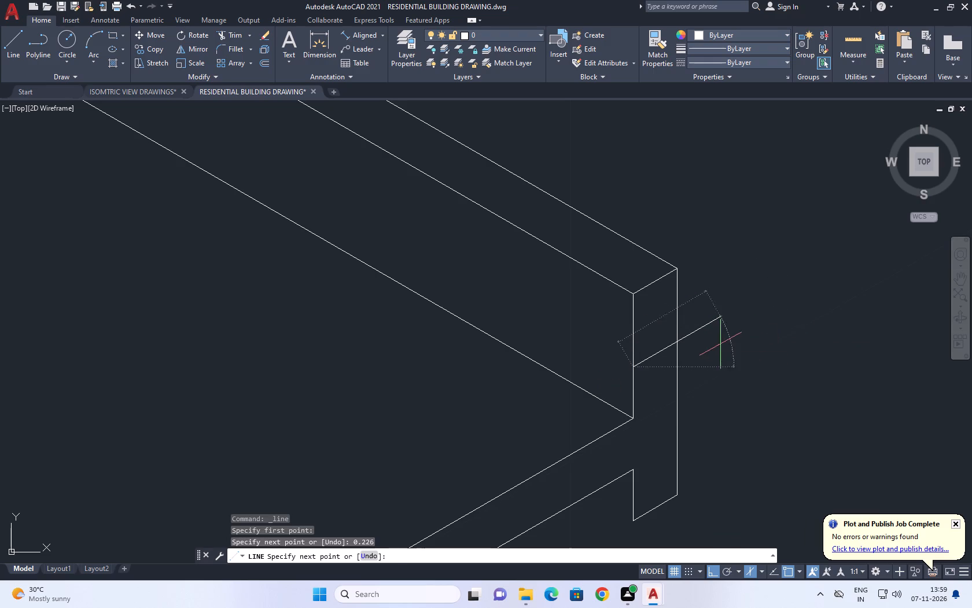
pyautogui.click(720, 344)
pyautogui.rightClick(723, 226)
pyautogui.click(749, 243)
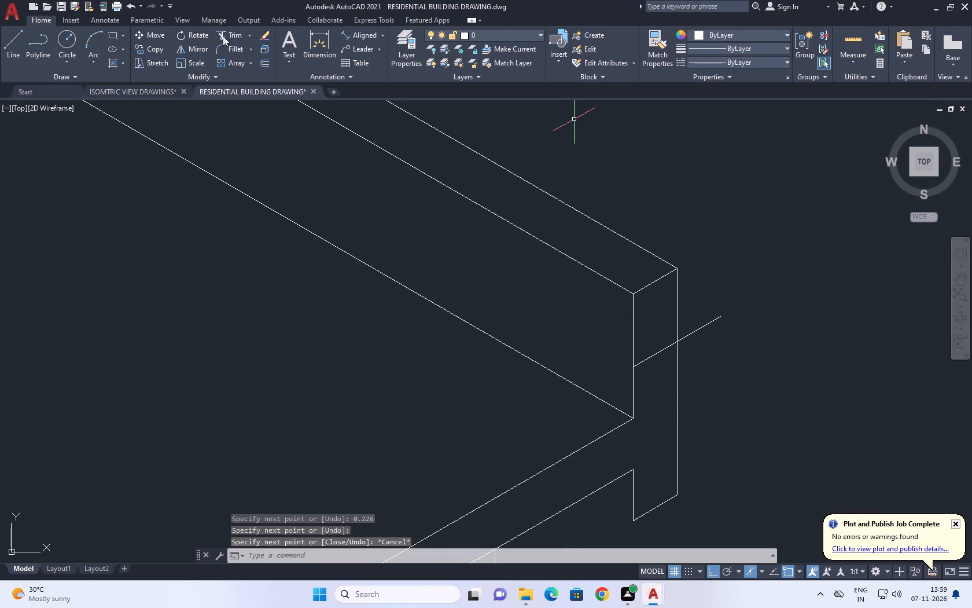
# Trim the 30° line's overhang beyond the parapet end's outer vertical edge.
pyautogui.click(223, 36)
pyautogui.click(686, 342)
pyautogui.click(699, 291)
pyautogui.rightClick(713, 270)
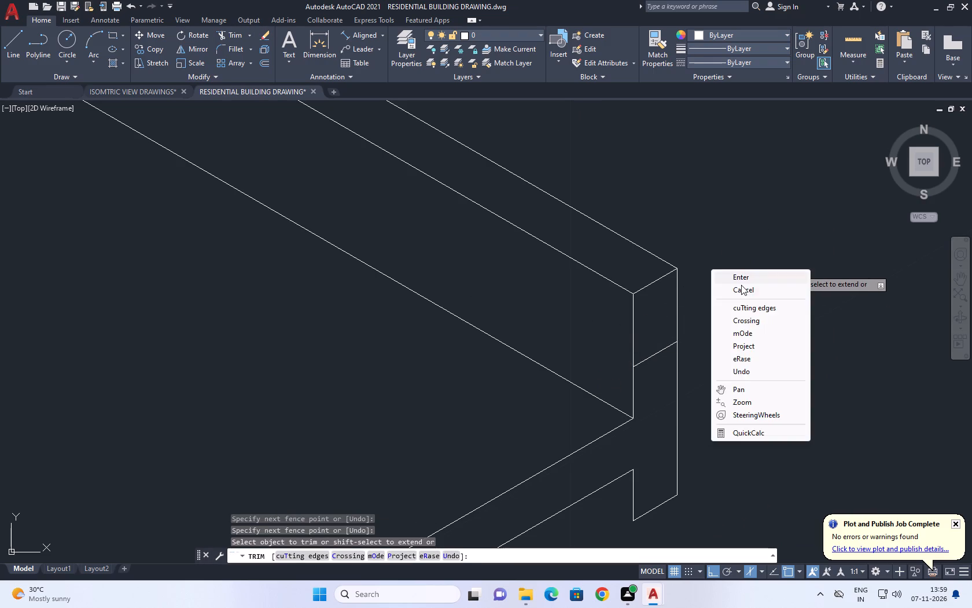
pyautogui.click(742, 288)
# Move the parapet's two receding top lines straight down onto the new 30° line at the near end.
pyautogui.moveTo(632, 180); pyautogui.dragTo(631, 187)
pyautogui.moveTo(508, 265); pyautogui.dragTo(502, 273)
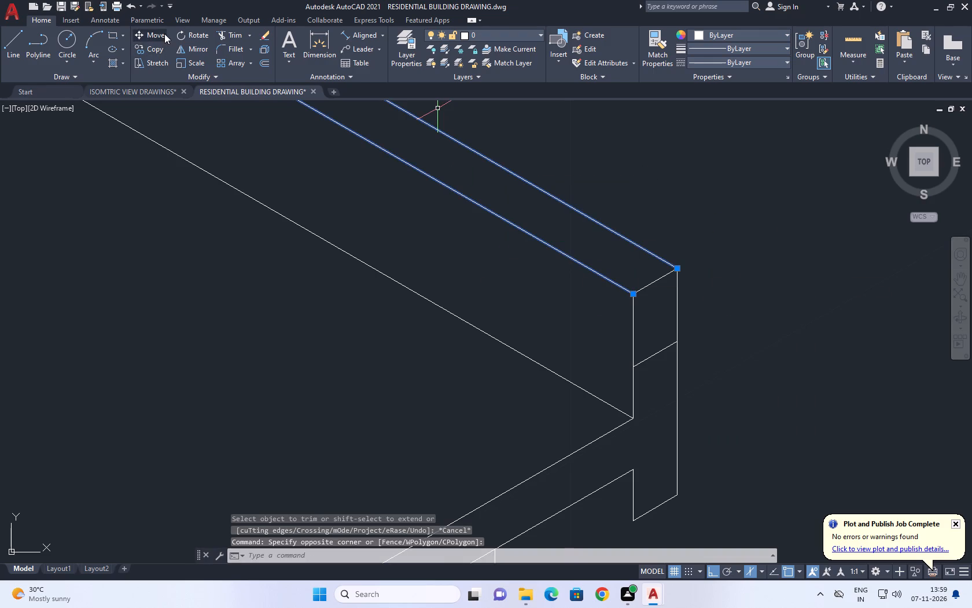
pyautogui.click(143, 33)
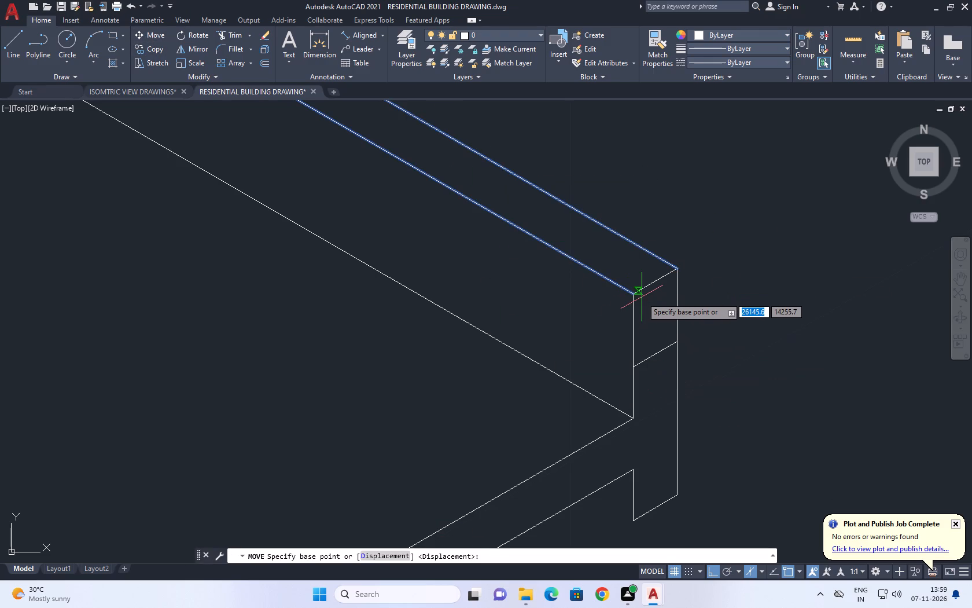
pyautogui.click(636, 294)
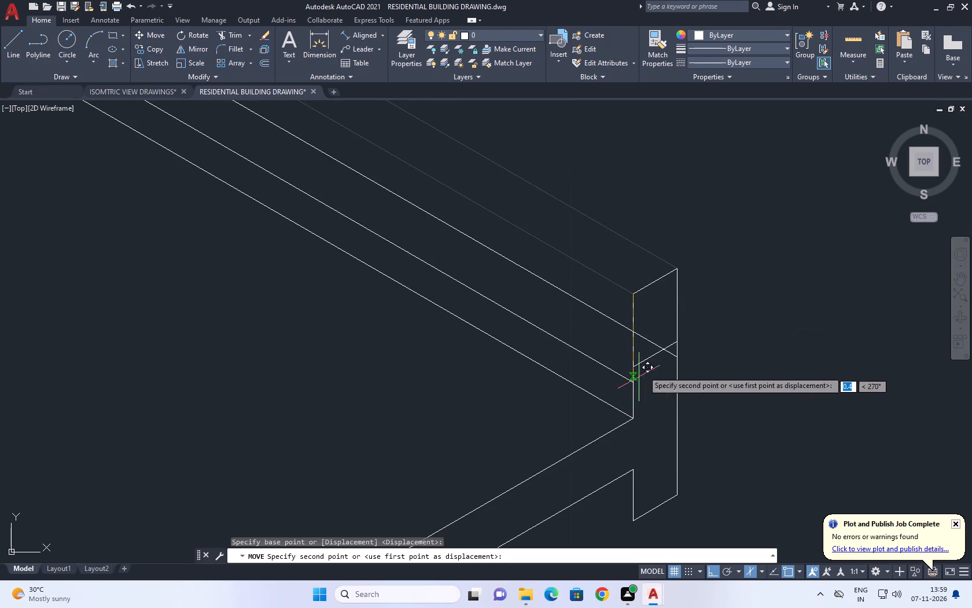
pyautogui.click(633, 365)
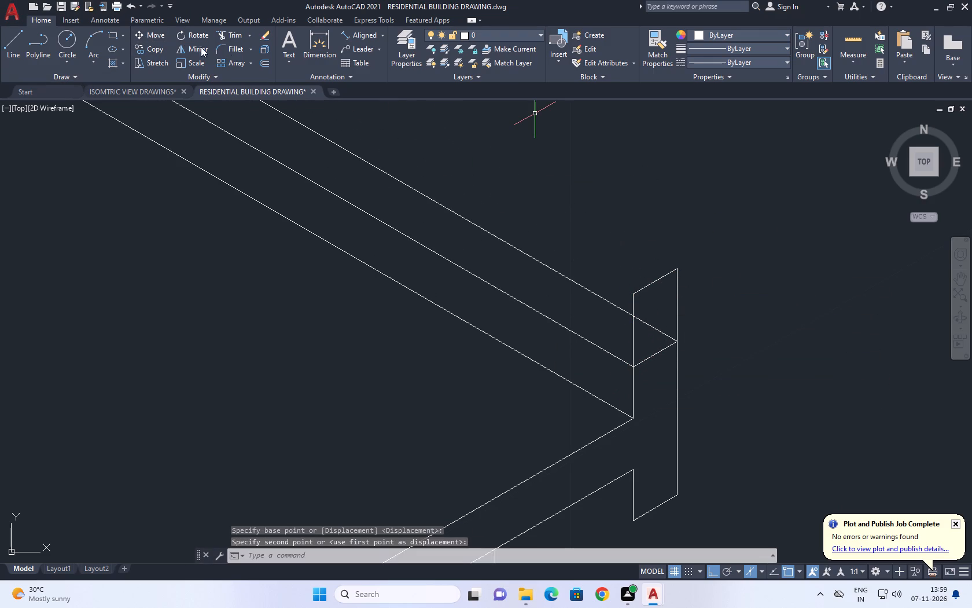
# Trim away the old vertical edges and sloping top edge above the lowered parapet lines at the near end.
pyautogui.click(242, 38)
pyautogui.click(642, 342)
pyautogui.click(627, 333)
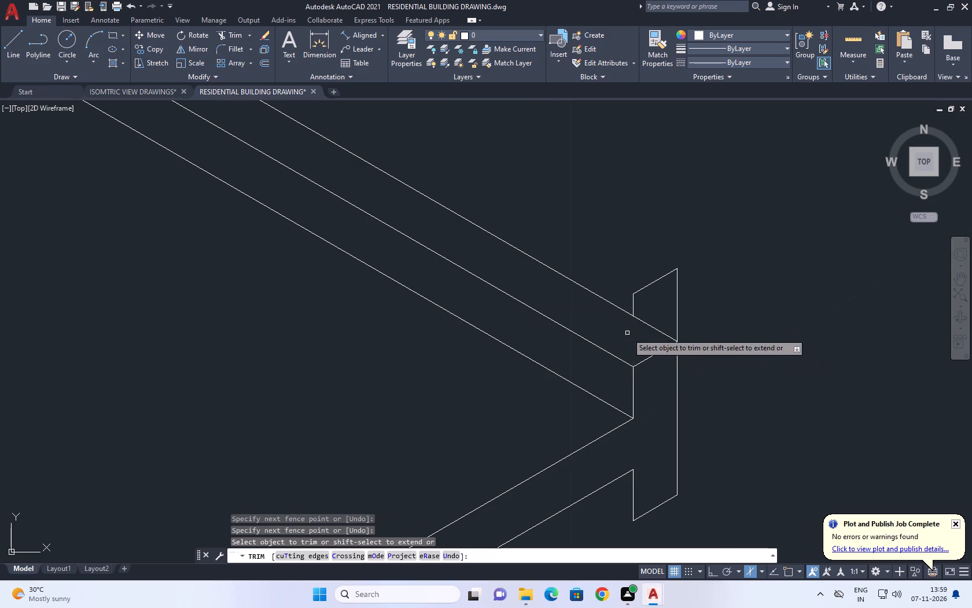
pyautogui.click(635, 296)
pyautogui.moveTo(680, 292); pyautogui.dragTo(691, 294)
pyautogui.moveTo(692, 282); pyautogui.dragTo(673, 279)
pyautogui.click(648, 266)
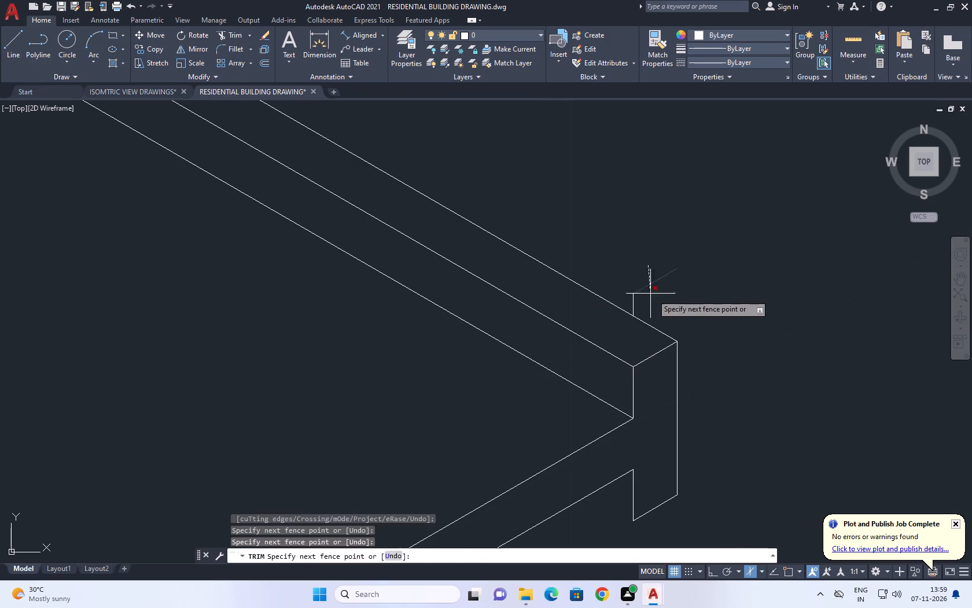
pyautogui.click(678, 305)
pyautogui.click(645, 299)
pyautogui.click(601, 287)
pyautogui.rightClick(617, 273)
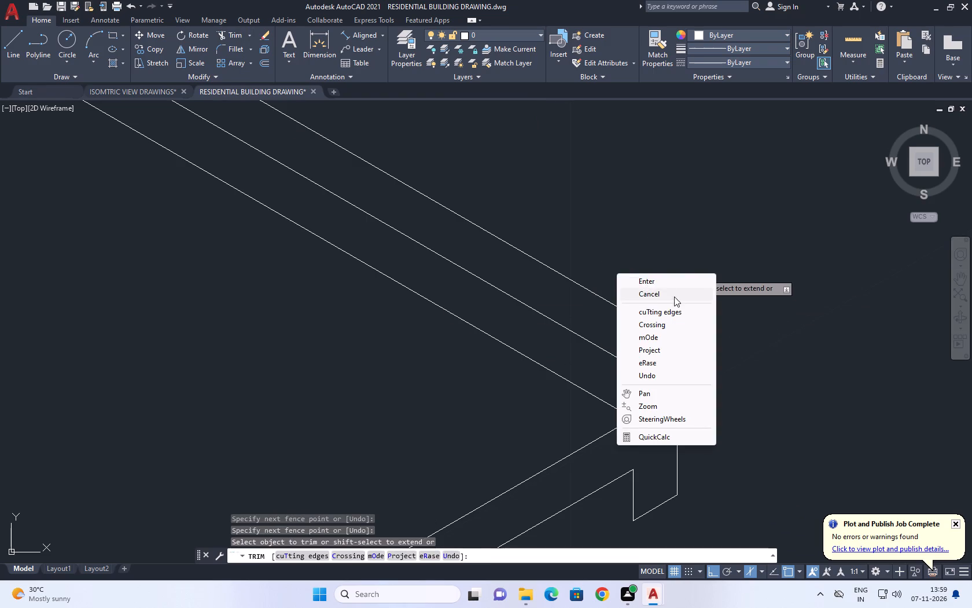
pyautogui.click(674, 296)
# Move the short 30° edge at the receding parapet's far end straight down onto its lowered inner top line.
pyautogui.scroll(-3, 645, 328)
pyautogui.moveTo(542, 233); pyautogui.dragTo(587, 299, button='middle')
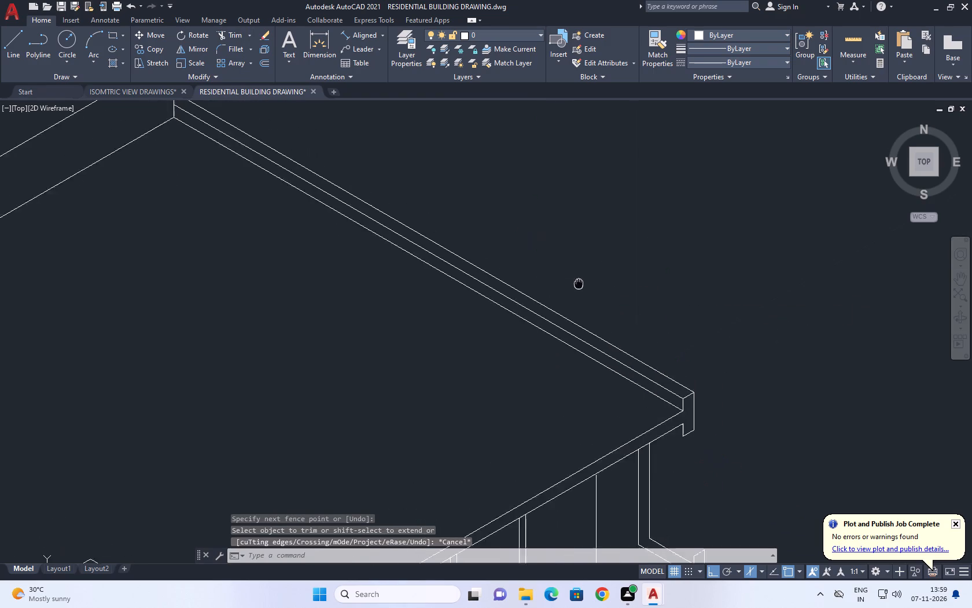
pyautogui.moveTo(587, 299); pyautogui.dragTo(597, 329, button='middle')
pyautogui.moveTo(404, 162); pyautogui.dragTo(447, 267, button='middle')
pyautogui.scroll(2, 298, 247)
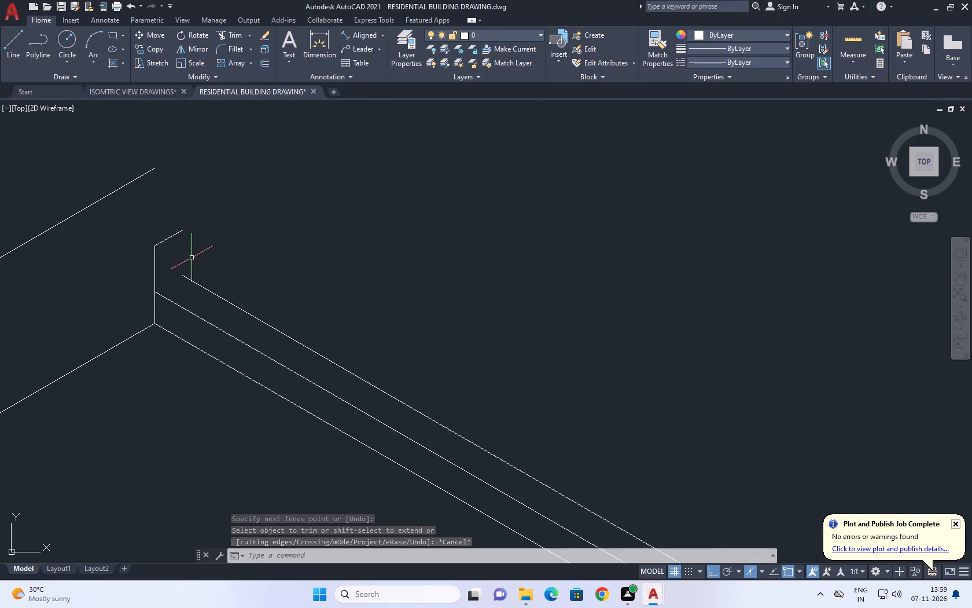
pyautogui.scroll(1, 192, 258)
pyautogui.click(179, 258)
pyautogui.click(148, 214)
pyautogui.moveTo(167, 218); pyautogui.dragTo(299, 191, button='middle')
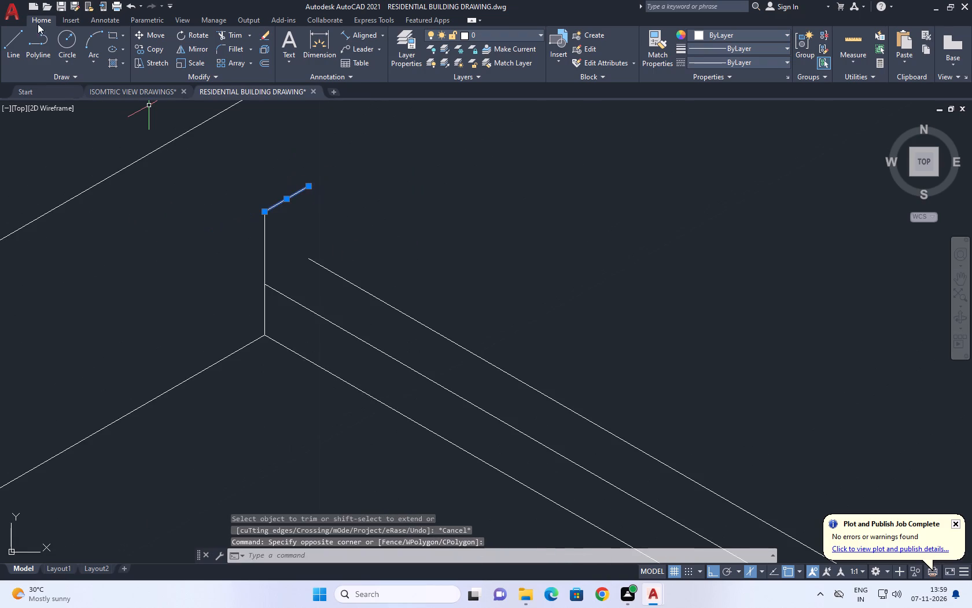
pyautogui.click(152, 34)
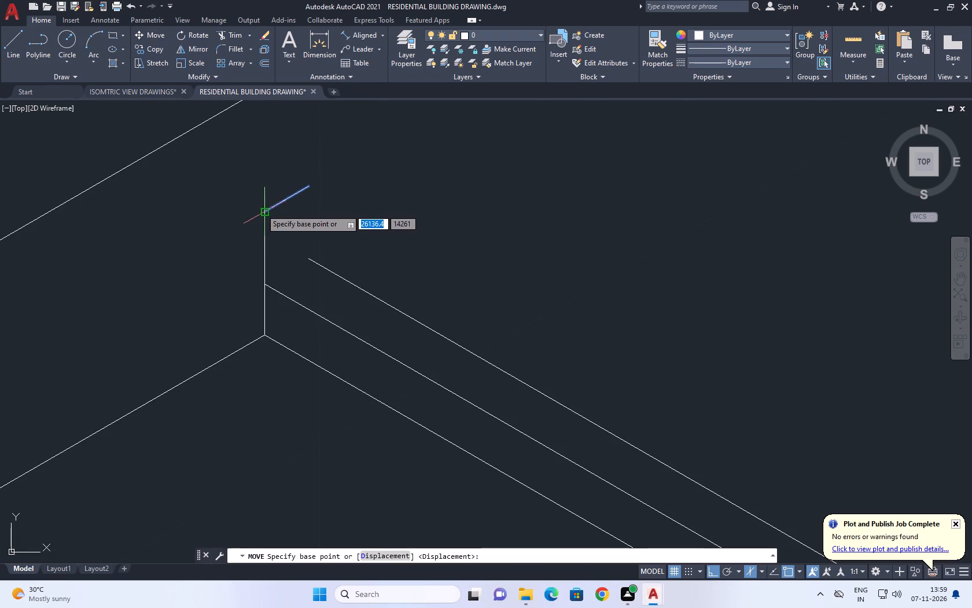
pyautogui.click(260, 211)
pyautogui.click(263, 283)
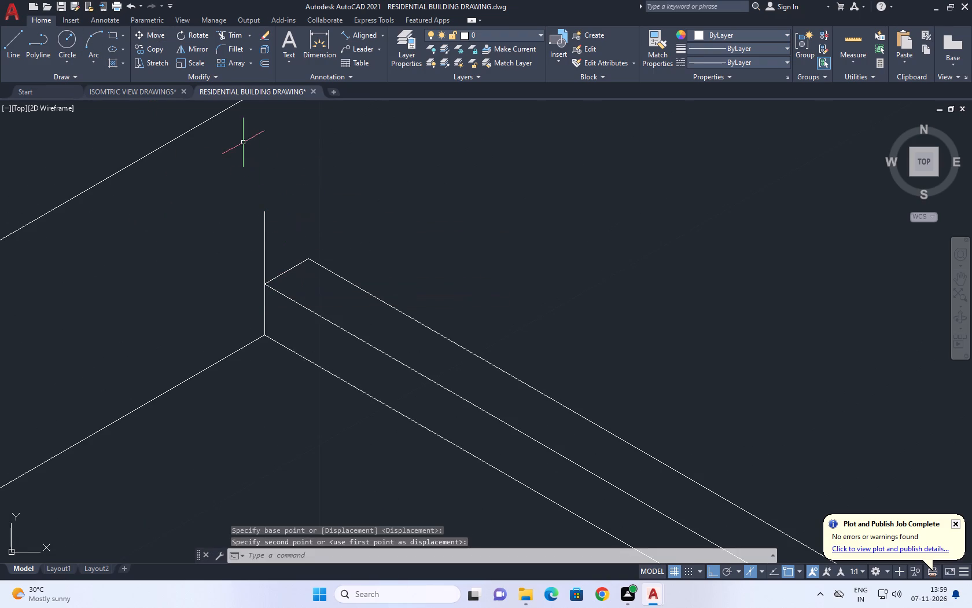
# Trim the vertical edge's overhang above the lowered parapet top at the far inner corner.
pyautogui.click(229, 35)
pyautogui.click(296, 214)
pyautogui.click(244, 237)
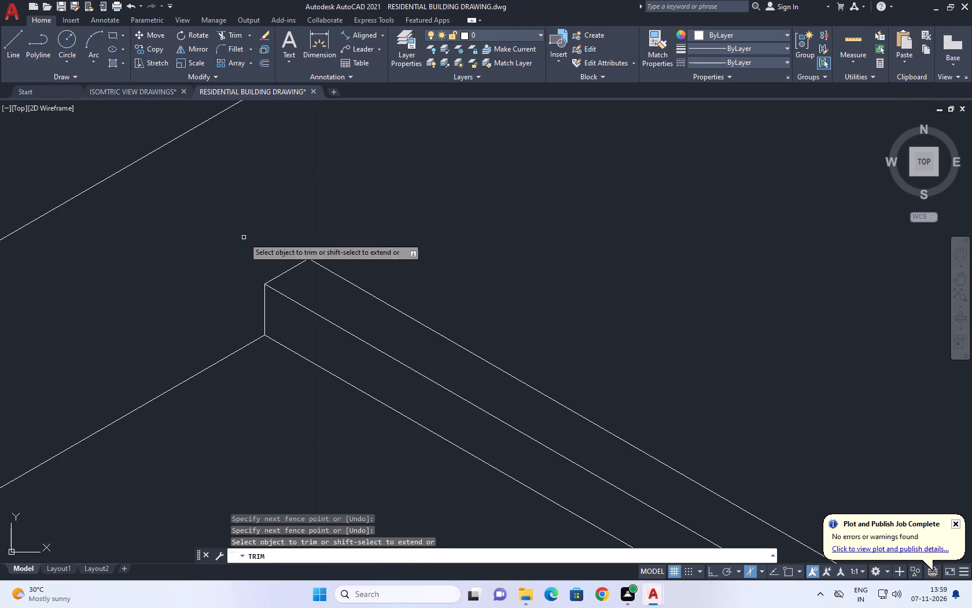
pyautogui.rightClick(308, 197)
pyautogui.click(347, 220)
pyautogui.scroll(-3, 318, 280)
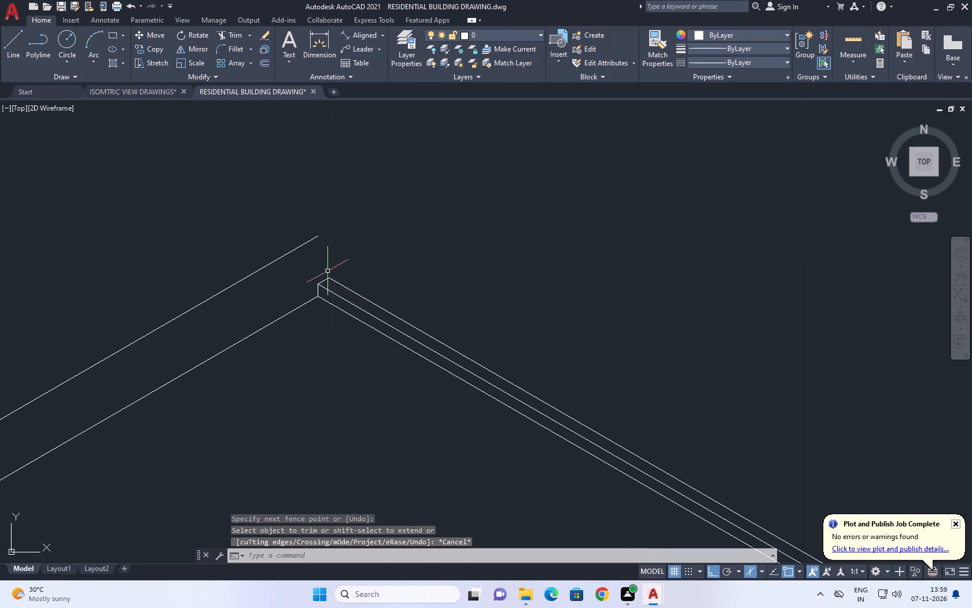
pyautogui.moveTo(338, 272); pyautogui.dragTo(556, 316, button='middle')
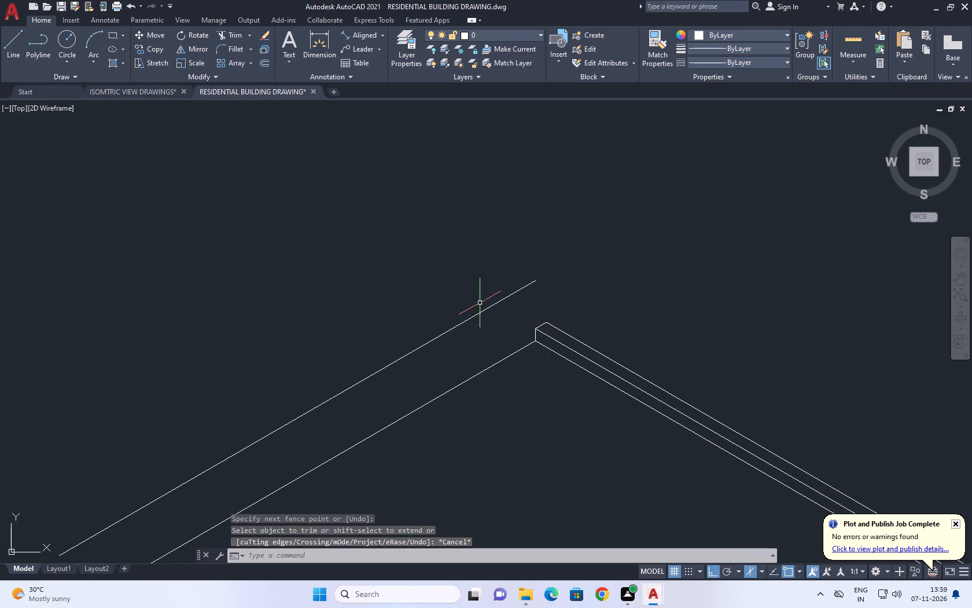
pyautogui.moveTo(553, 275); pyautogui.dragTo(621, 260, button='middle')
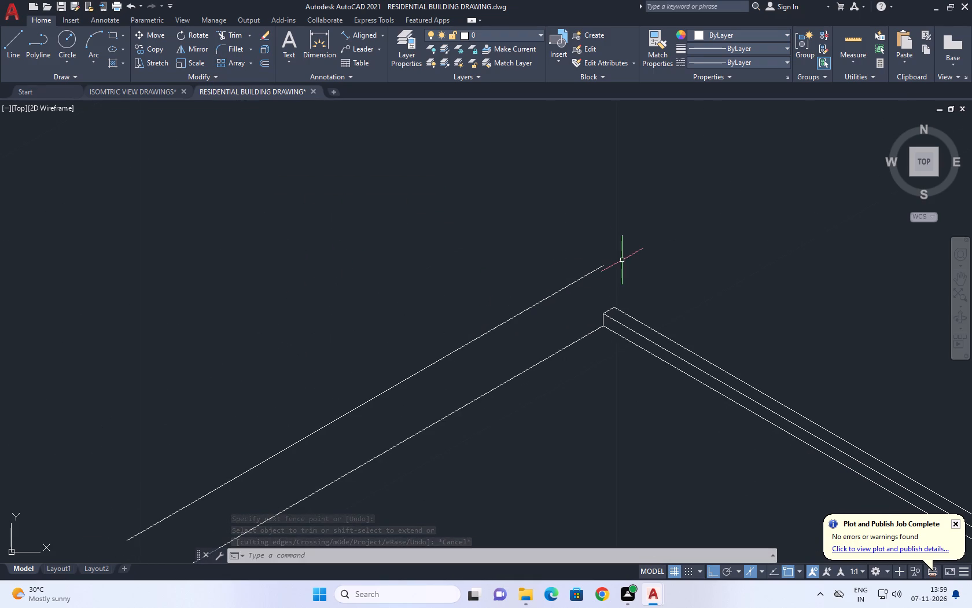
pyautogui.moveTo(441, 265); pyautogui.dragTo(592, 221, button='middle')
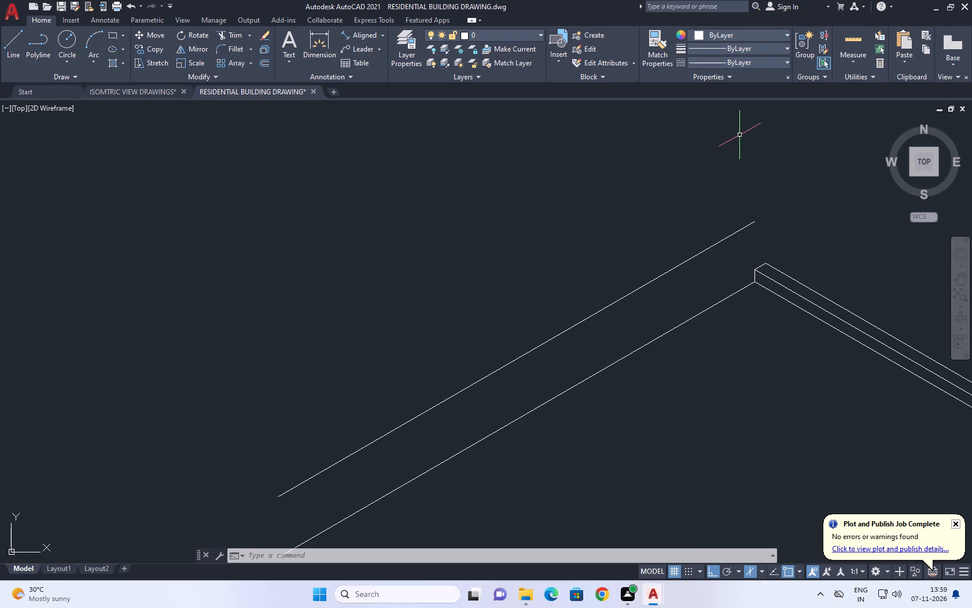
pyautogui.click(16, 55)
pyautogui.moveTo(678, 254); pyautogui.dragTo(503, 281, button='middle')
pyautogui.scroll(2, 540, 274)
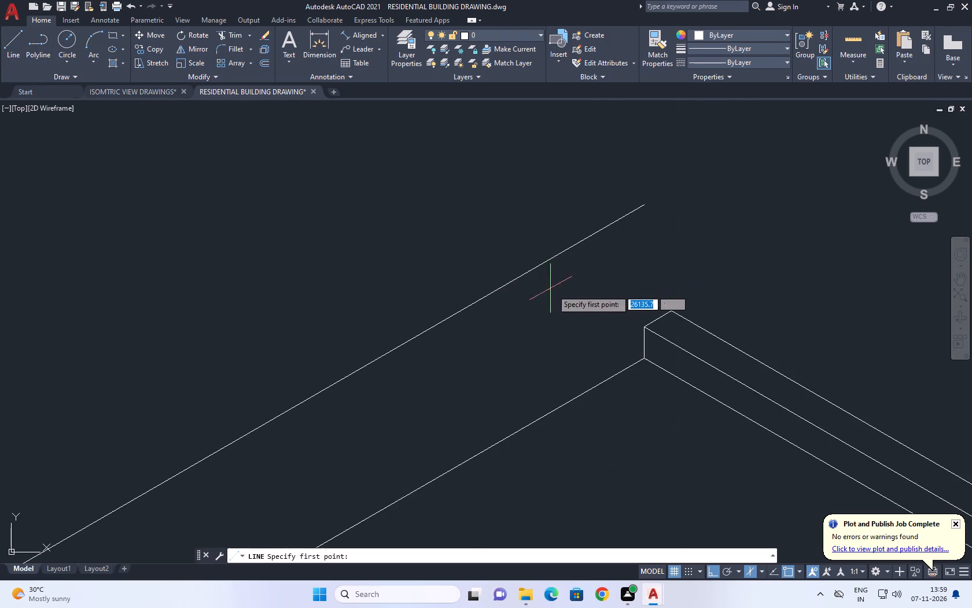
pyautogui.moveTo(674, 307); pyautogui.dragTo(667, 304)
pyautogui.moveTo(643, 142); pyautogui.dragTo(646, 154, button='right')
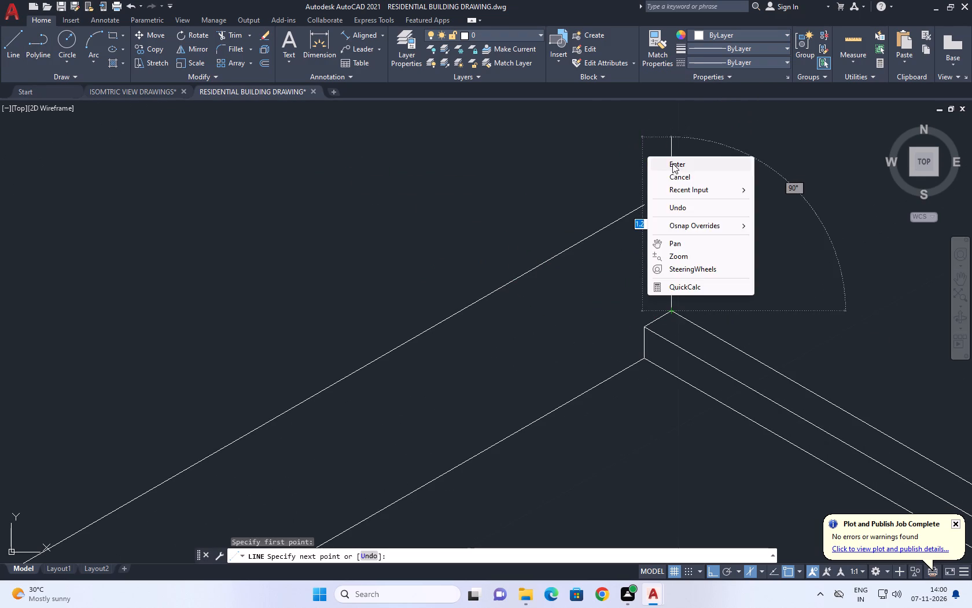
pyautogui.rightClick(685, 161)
# Draw a vertical line up from the lowered parapet's far outer top corner to beyond the upper returning edge's height.
pyautogui.rightClick(707, 229)
pyautogui.click(752, 240)
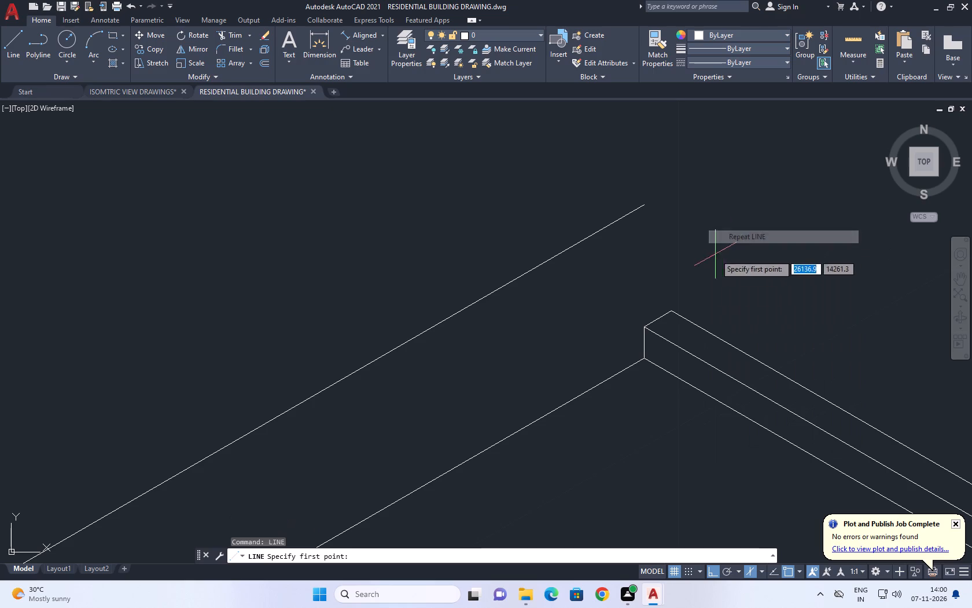
pyautogui.click(673, 310)
pyautogui.click(669, 175)
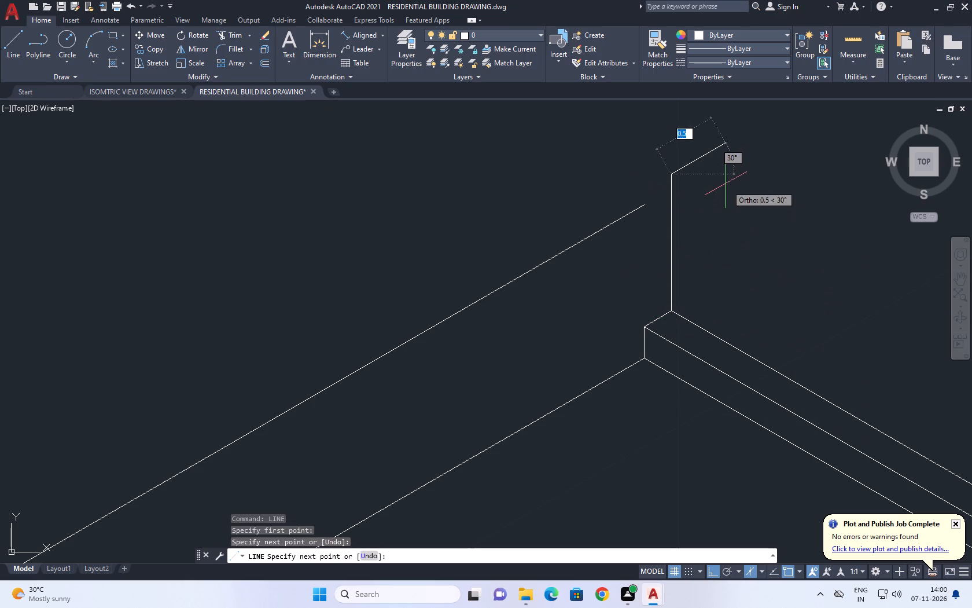
pyautogui.moveTo(724, 181); pyautogui.dragTo(726, 188, button='right')
pyautogui.click(782, 211)
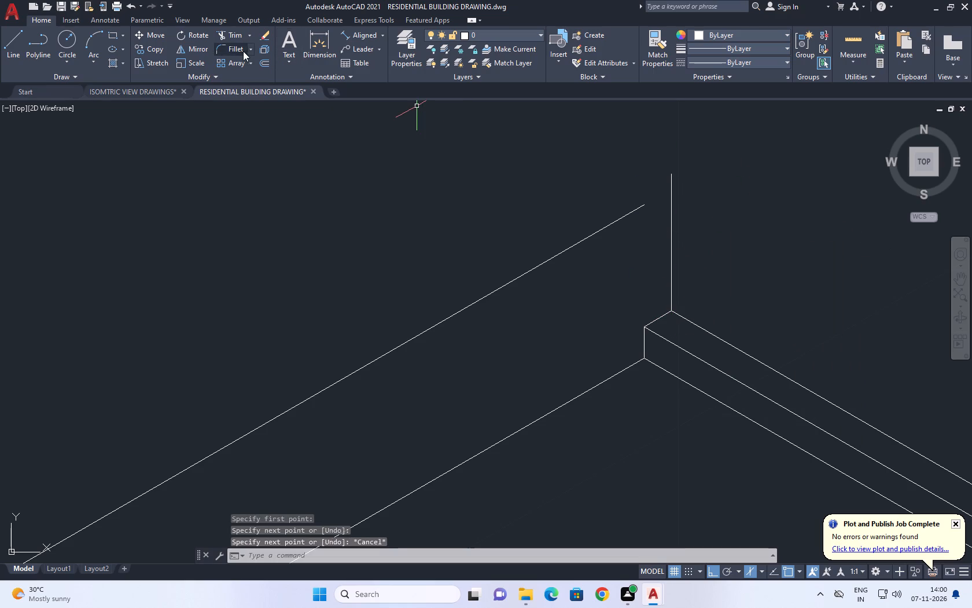
# Fillet the upper returning edge with the new vertical line to join them at a sharp corner.
pyautogui.click(231, 47)
pyautogui.click(639, 209)
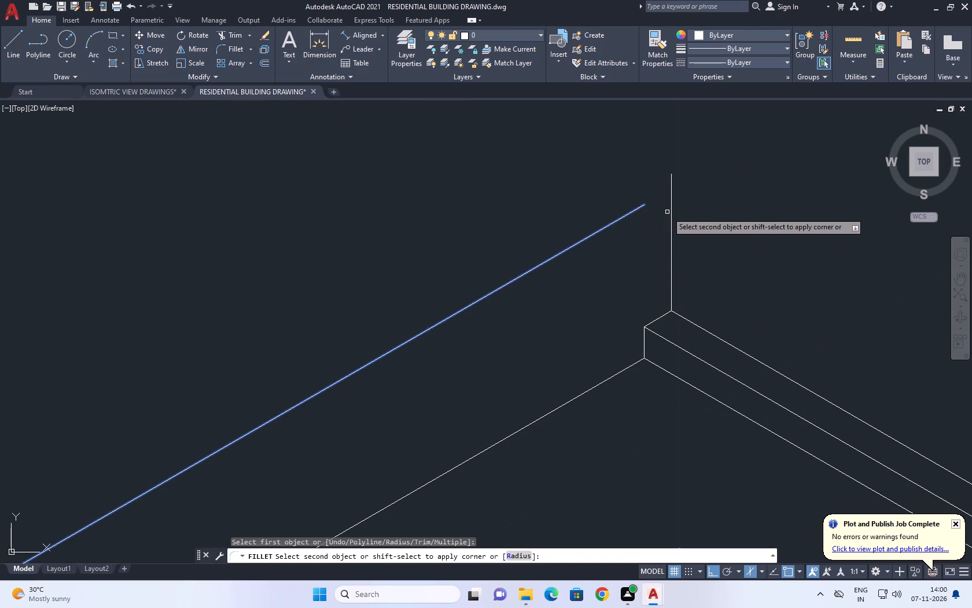
pyautogui.click(675, 218)
pyautogui.moveTo(664, 218); pyautogui.dragTo(669, 225)
pyautogui.doubleClick(676, 225)
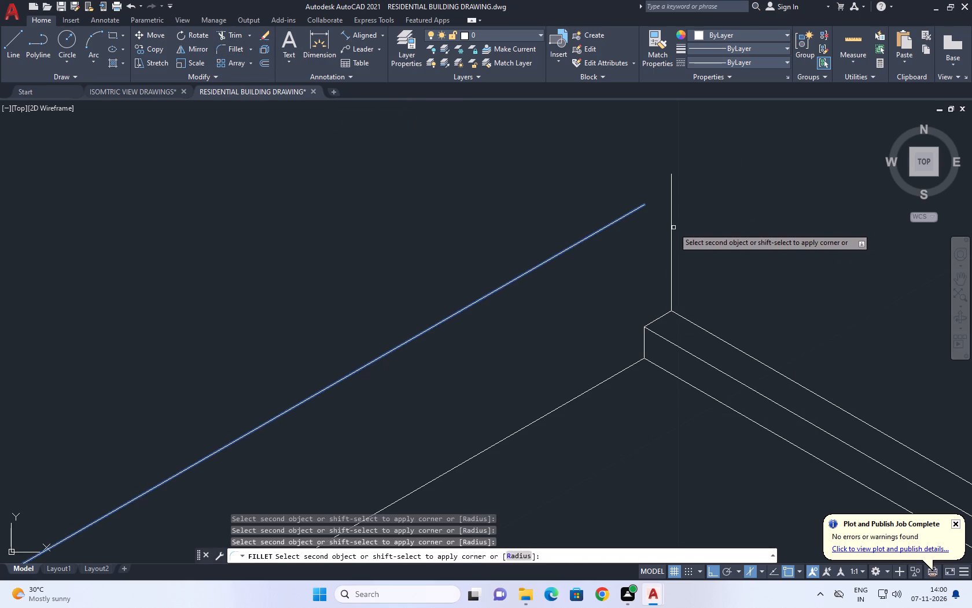
pyautogui.click(671, 225)
# Copy the upper returning edge 0.226 along the 150° direction, using the left isoplane.
pyautogui.scroll(-2, 560, 189)
pyautogui.moveTo(521, 196); pyautogui.dragTo(567, 203, button='middle')
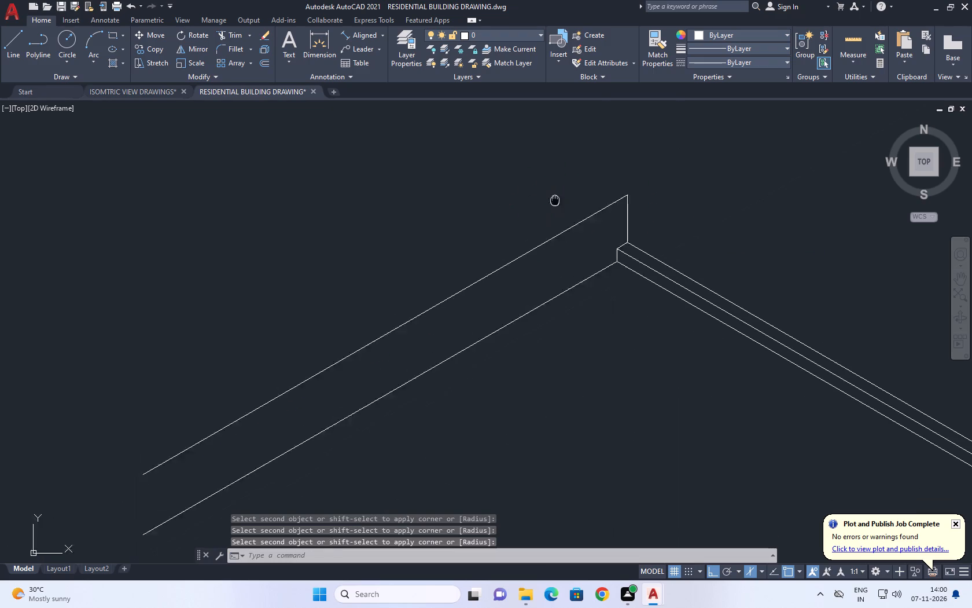
pyautogui.moveTo(567, 203); pyautogui.dragTo(684, 210, button='middle')
pyautogui.click(715, 239)
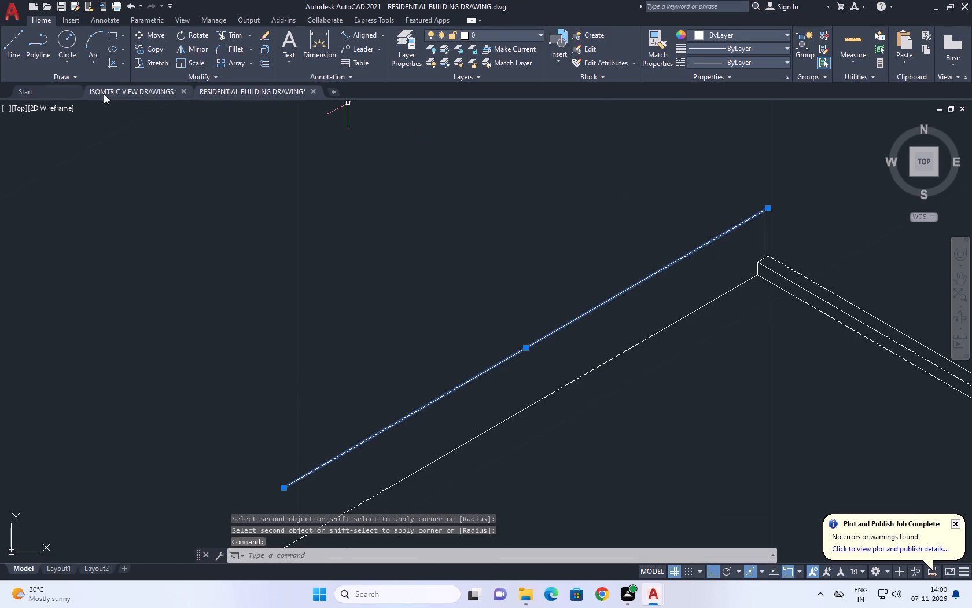
pyautogui.click(158, 51)
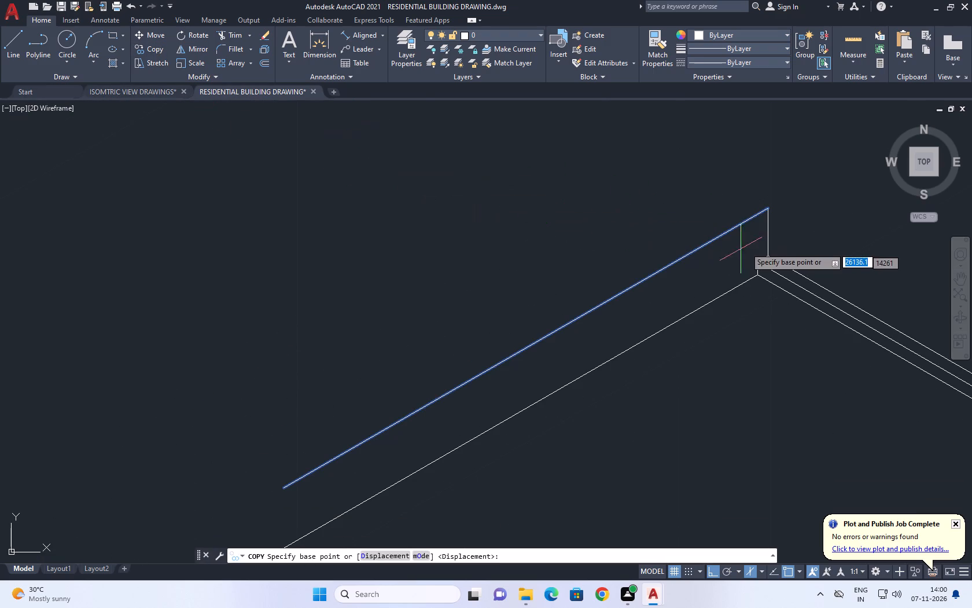
pyautogui.click(769, 208)
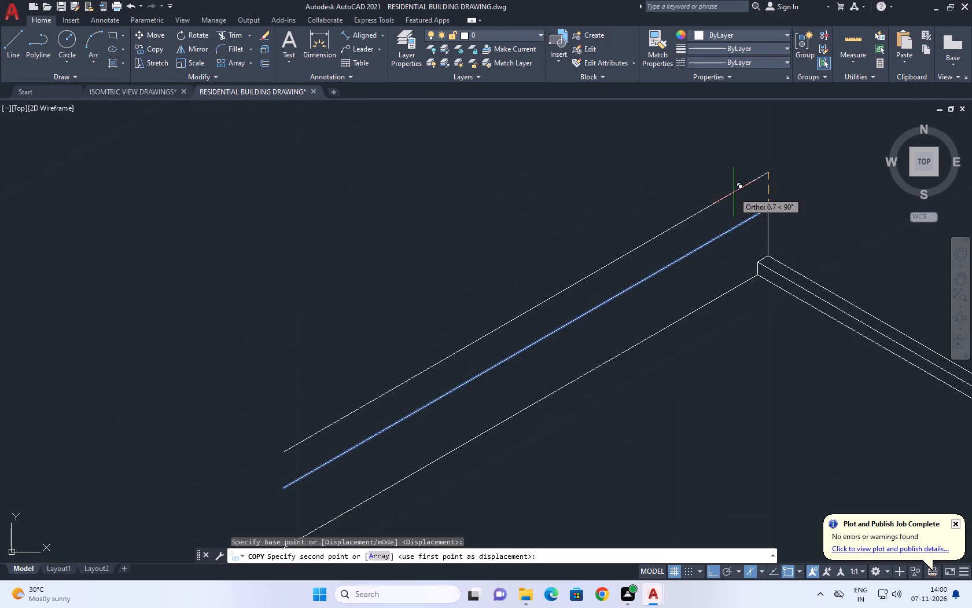
pyautogui.press('F5')
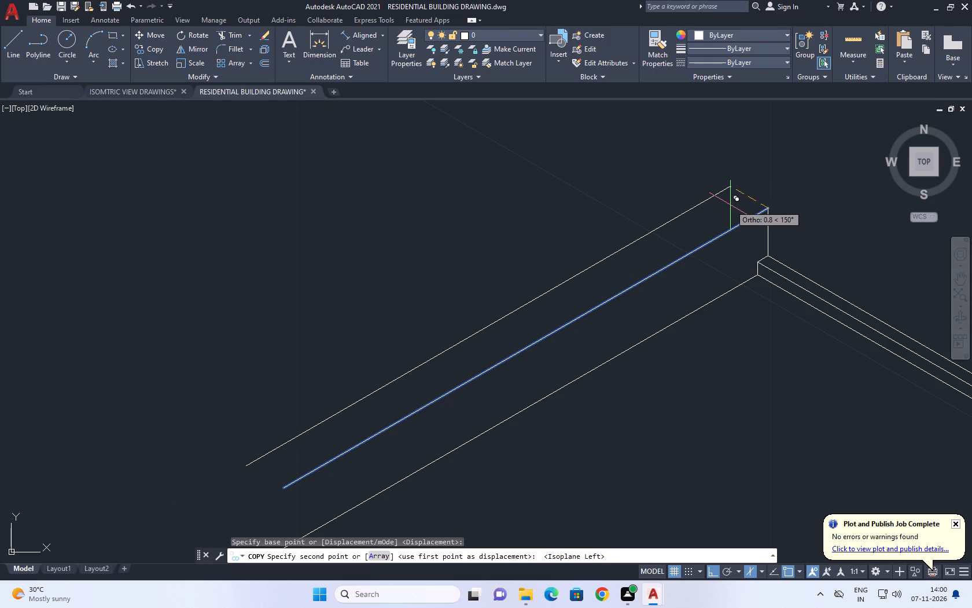
pyautogui.write('0.226')
pyautogui.press('Return')
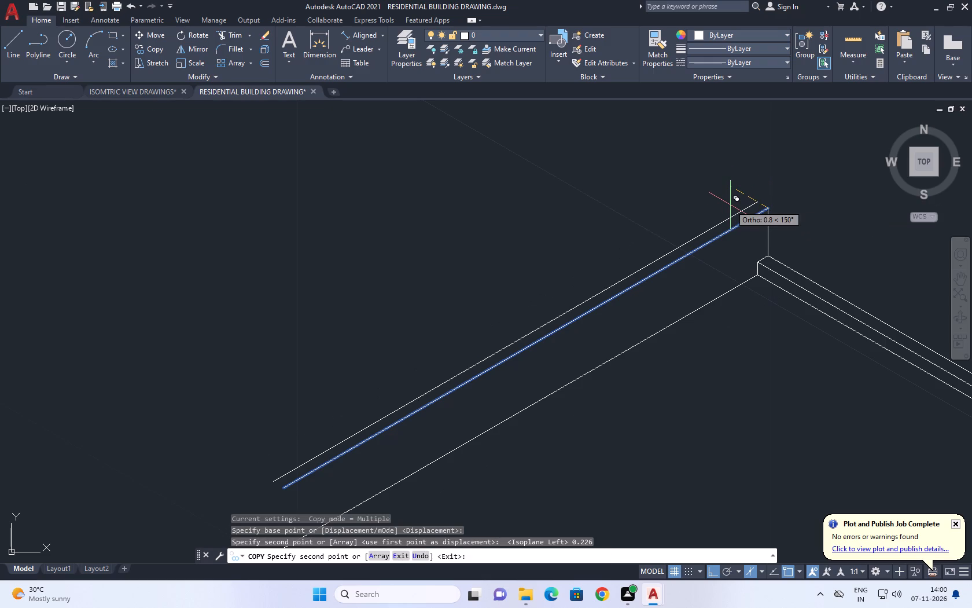
pyautogui.rightClick(574, 183)
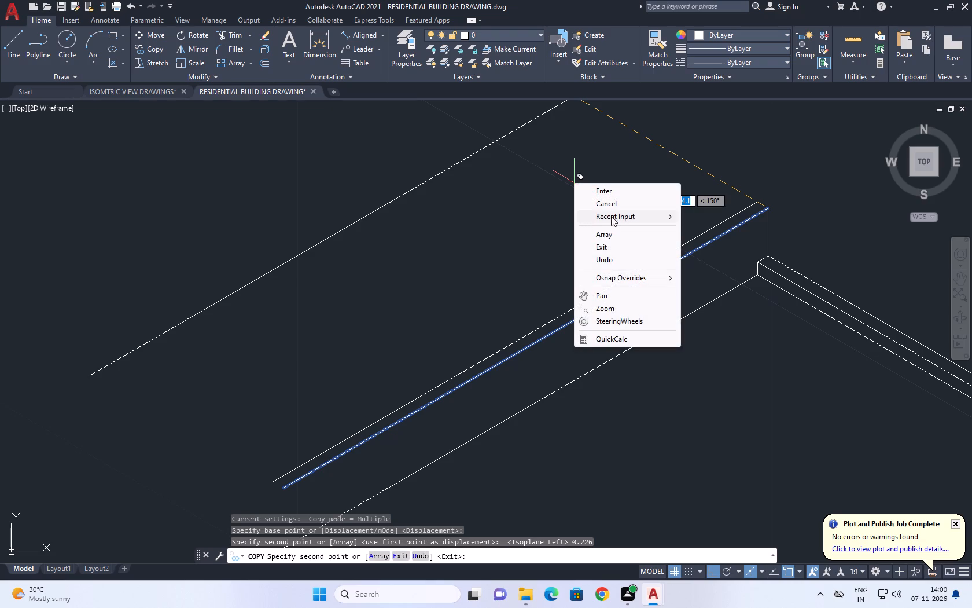
pyautogui.click(617, 210)
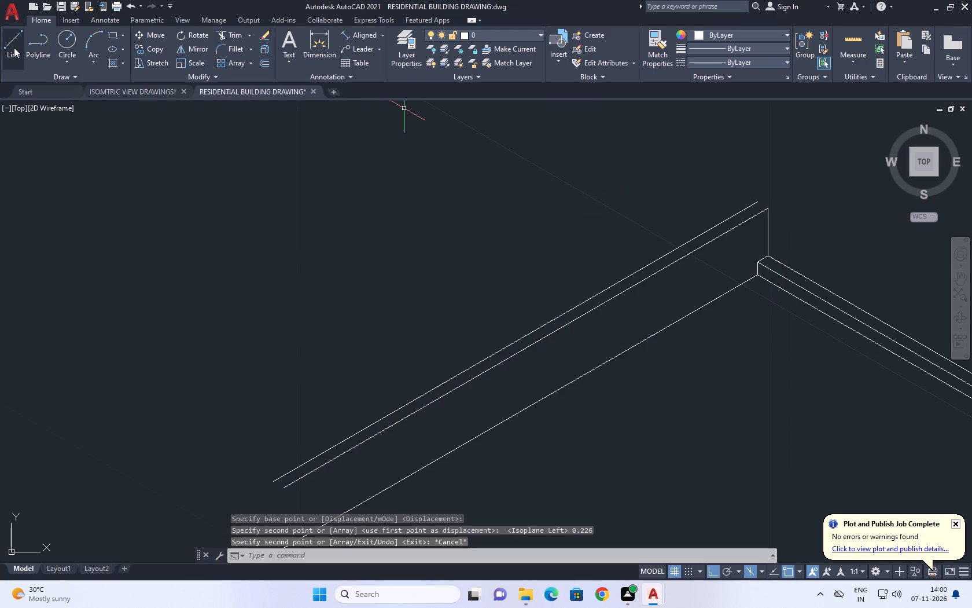
# Draw a 150° line from the top of the vertical corner edge across and just past the copied edge.
pyautogui.click(14, 47)
pyautogui.click(771, 207)
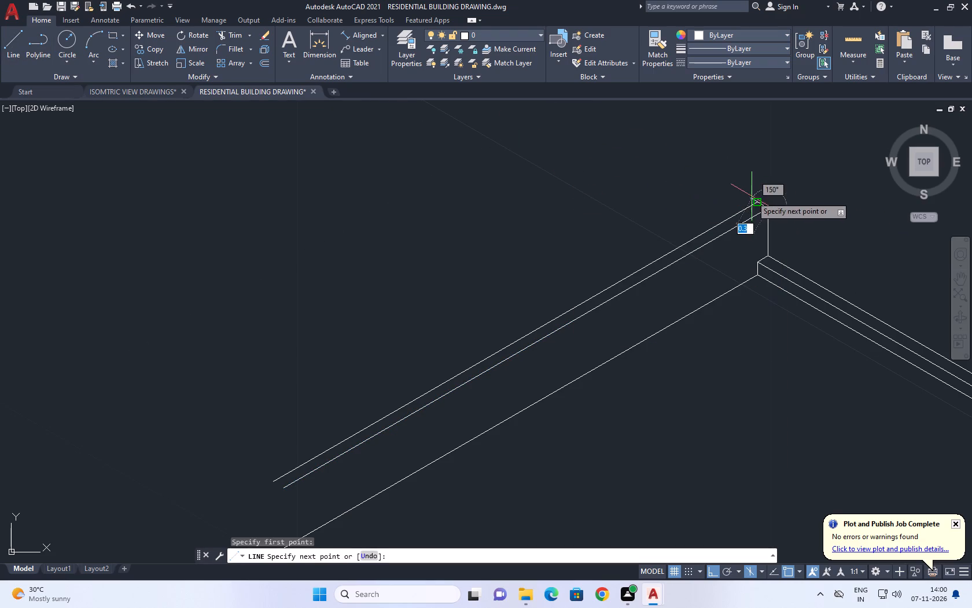
pyautogui.click(750, 196)
pyautogui.rightClick(595, 152)
pyautogui.click(650, 175)
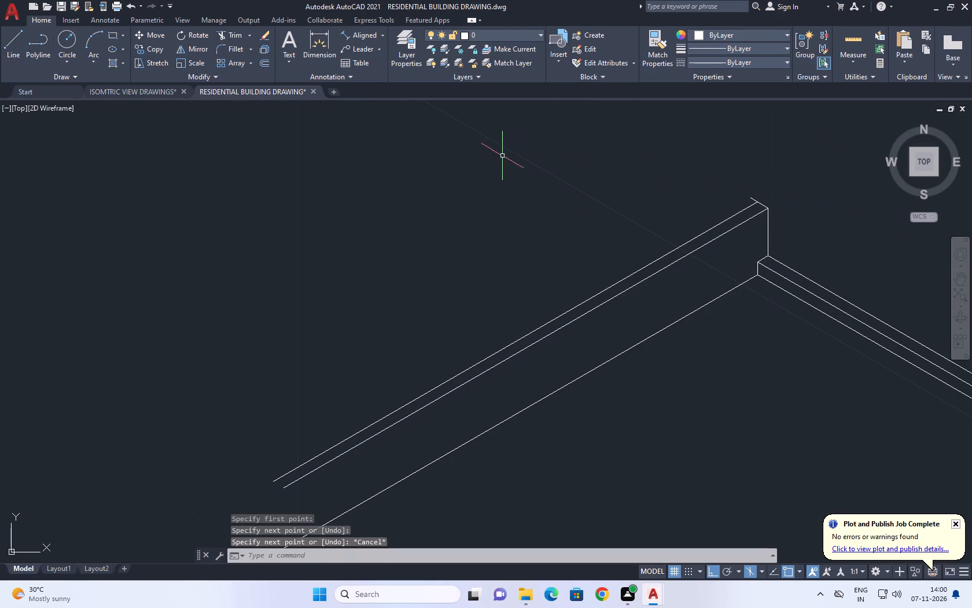
# Trim the 150° line's overhang beyond the copied edge at the returning parapet's far top corner.
pyautogui.moveTo(244, 35); pyautogui.dragTo(230, 38)
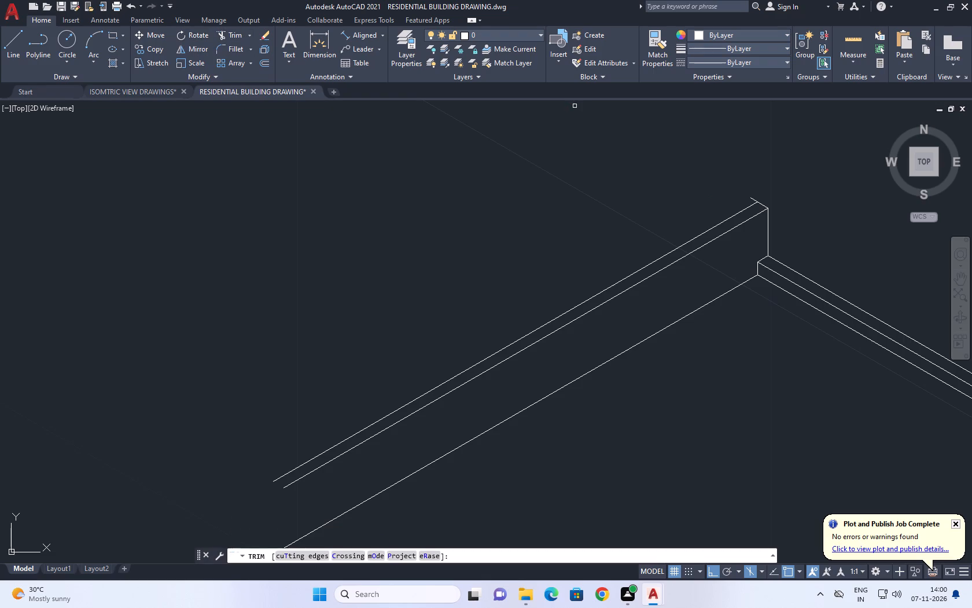
pyautogui.scroll(5, 756, 199)
pyautogui.click(751, 202)
pyautogui.moveTo(682, 223); pyautogui.dragTo(671, 228)
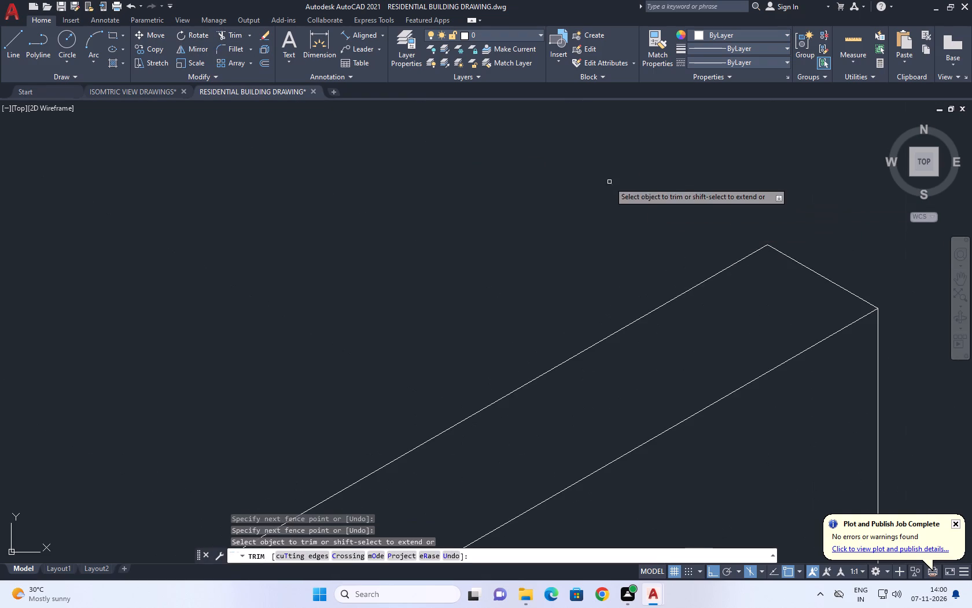
pyautogui.rightClick(609, 182)
pyautogui.click(666, 201)
# Copy the vertical edge at the returning parapet's end from the far corner to the outer top corner at the low receding parapet's near end.
pyautogui.scroll(-4, 581, 229)
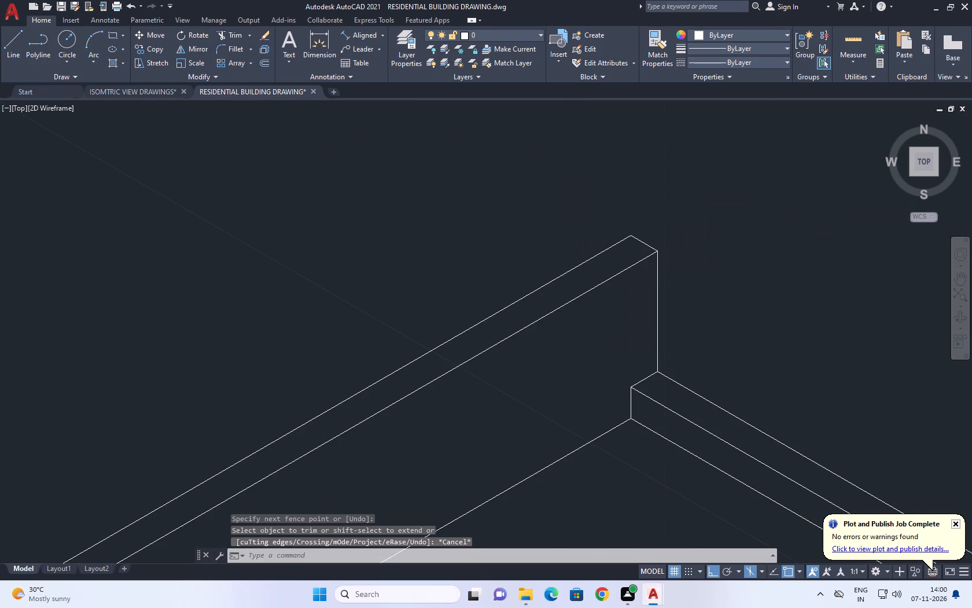
pyautogui.scroll(-1, 589, 236)
pyautogui.scroll(-2, 484, 208)
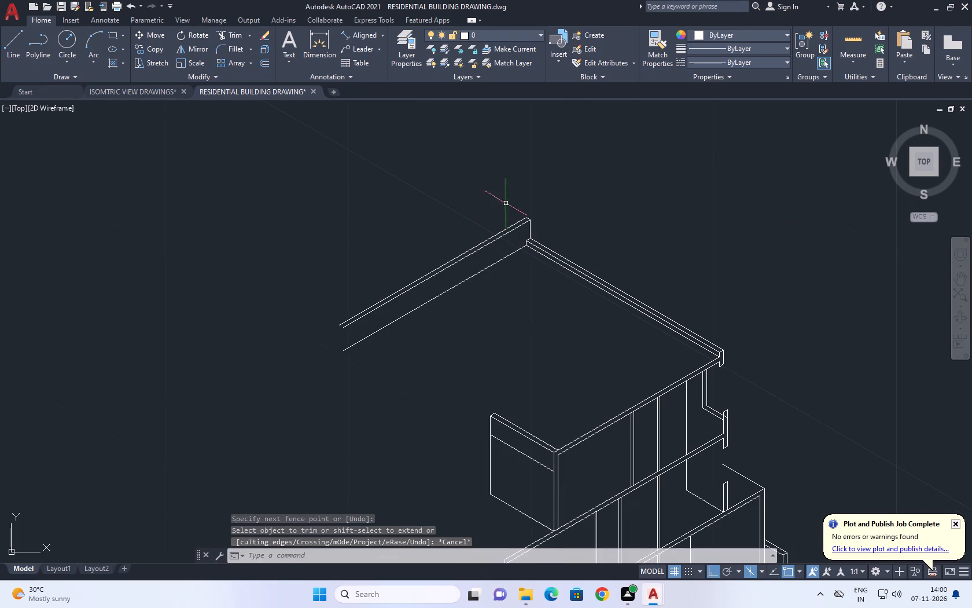
pyautogui.moveTo(629, 236); pyautogui.dragTo(431, 216, button='middle')
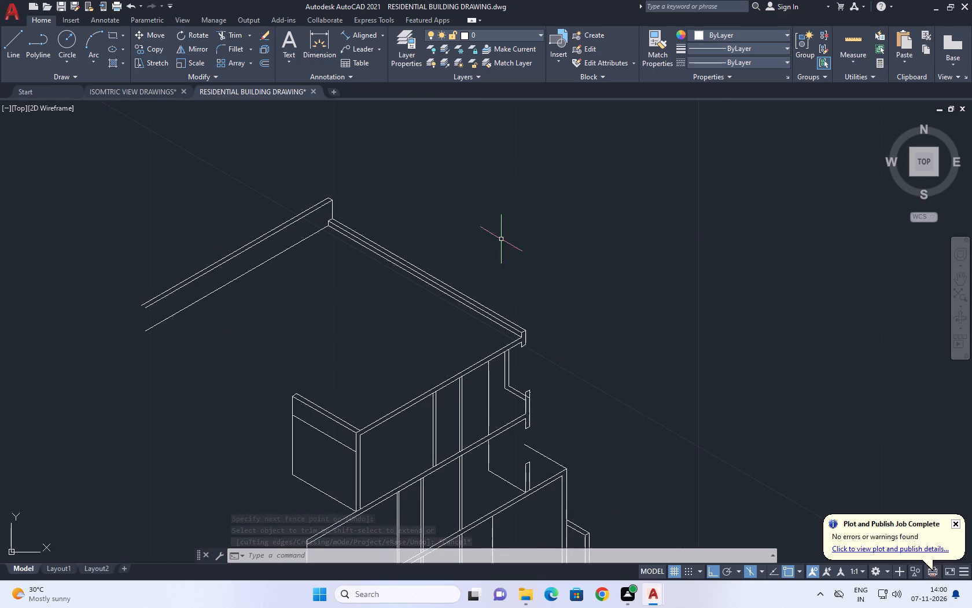
pyautogui.scroll(3, 323, 224)
pyautogui.moveTo(322, 222); pyautogui.dragTo(335, 230, button='middle')
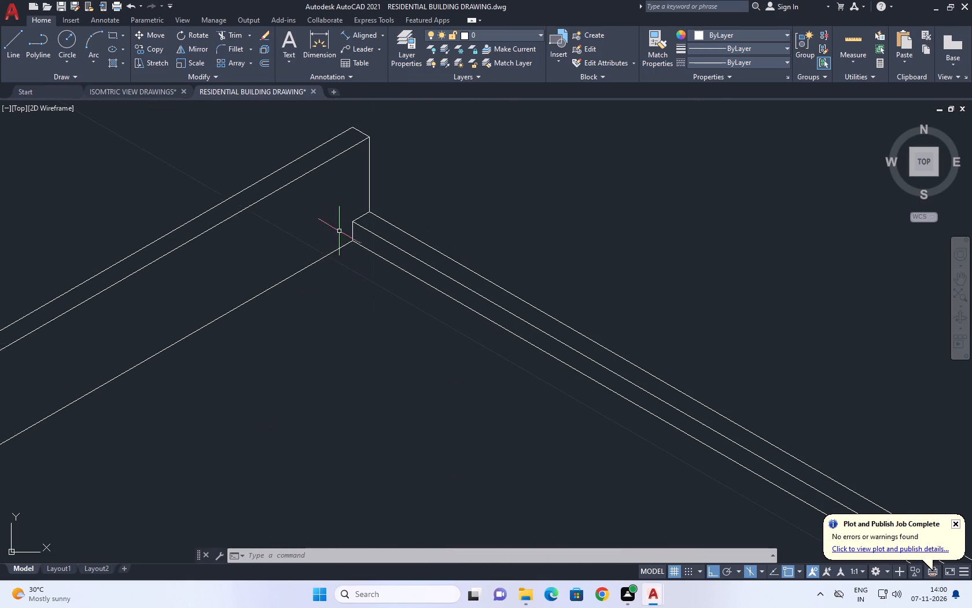
pyautogui.scroll(1, 341, 229)
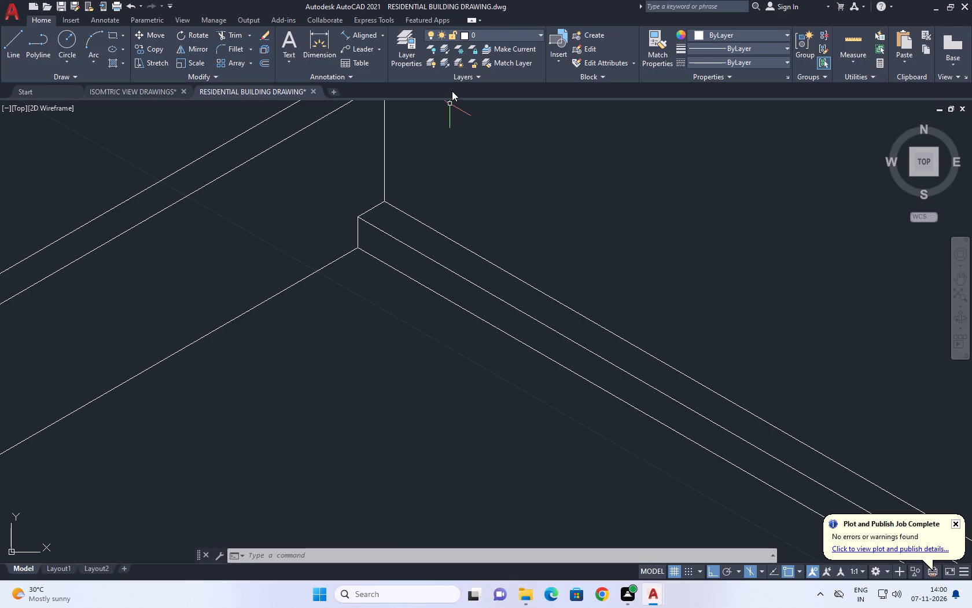
pyautogui.moveTo(456, 185); pyautogui.dragTo(395, 348, button='middle')
pyautogui.scroll(1, 435, 266)
pyautogui.click(369, 243)
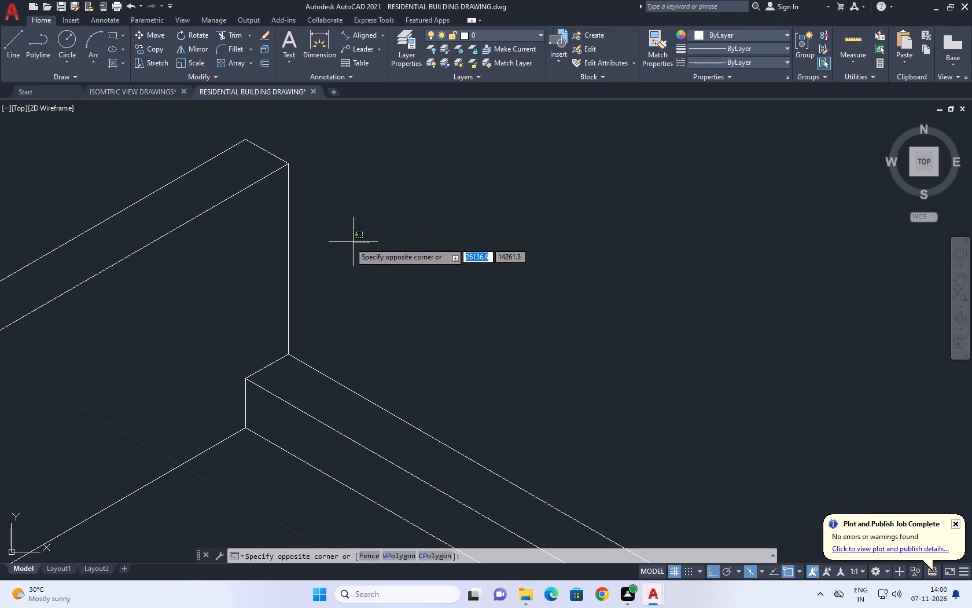
pyautogui.click(282, 248)
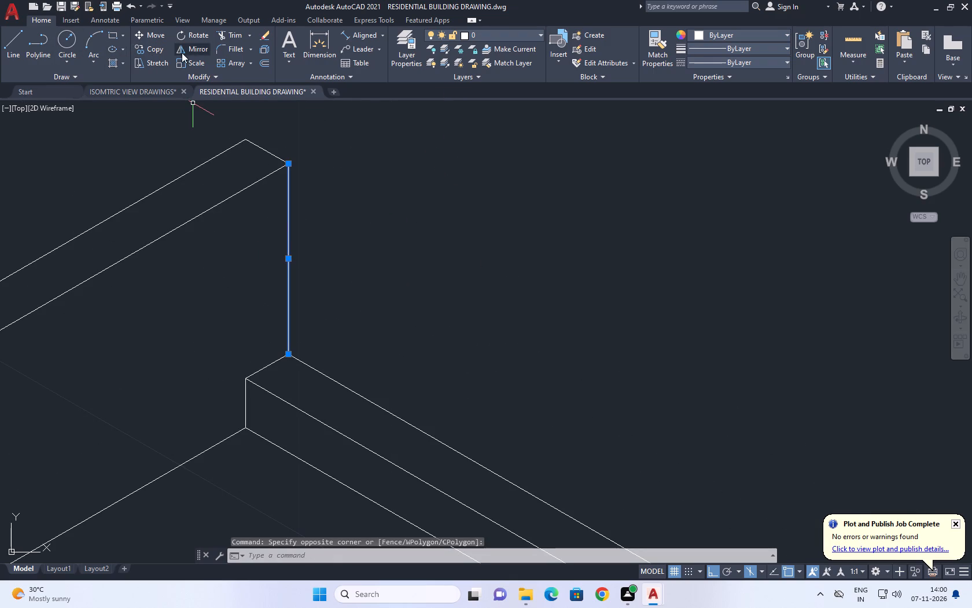
pyautogui.click(157, 54)
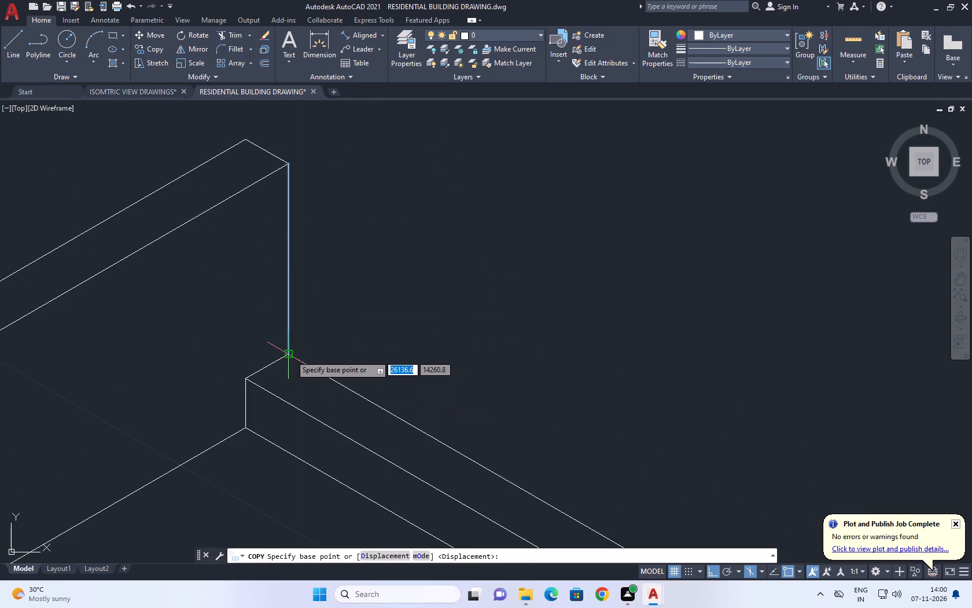
pyautogui.click(289, 353)
pyautogui.scroll(-5, 388, 354)
pyautogui.scroll(3, 566, 471)
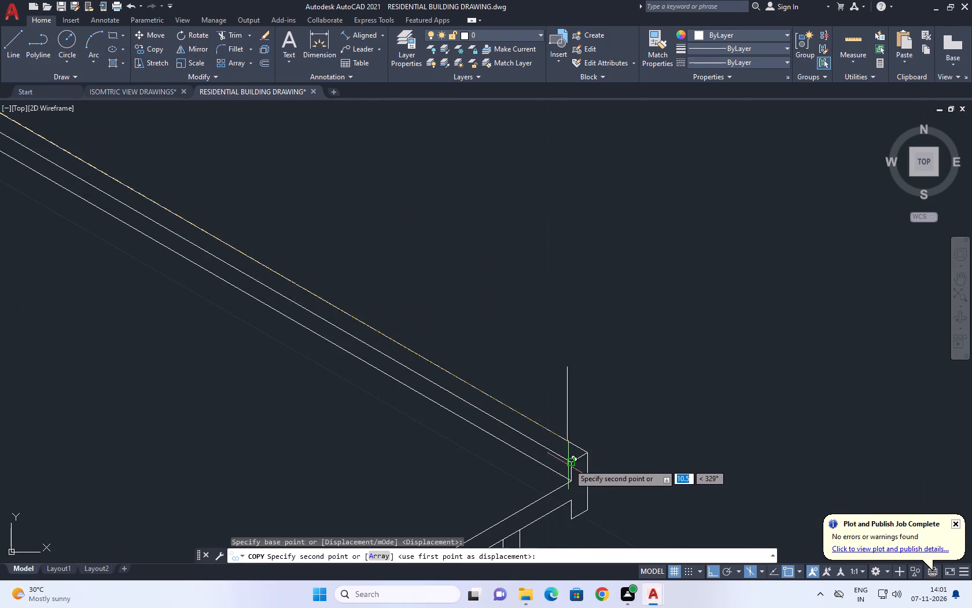
pyautogui.scroll(1, 590, 456)
pyautogui.moveTo(581, 453); pyautogui.dragTo(603, 452)
pyautogui.moveTo(551, 355); pyautogui.dragTo(550, 362, button='right')
pyautogui.click(588, 385)
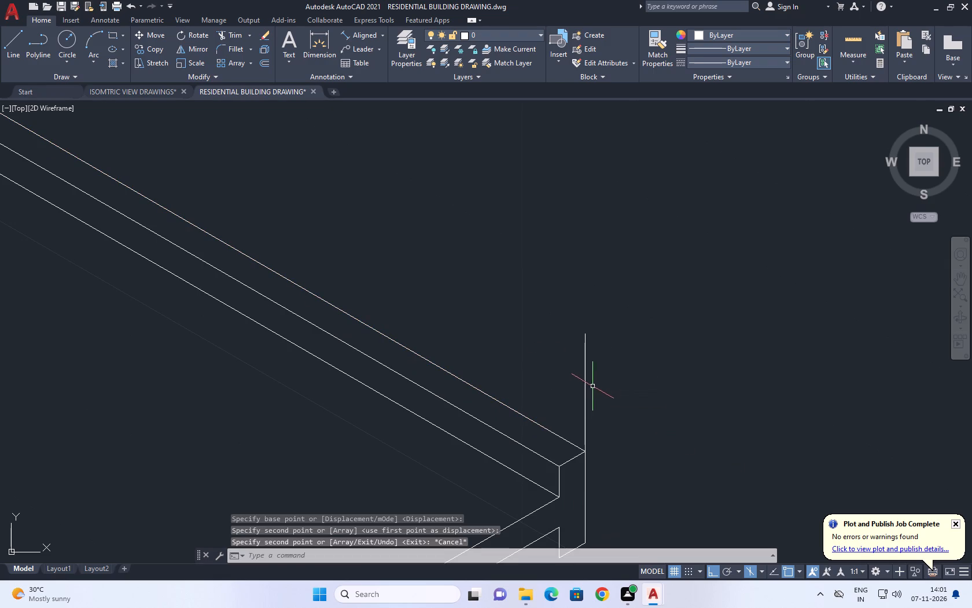
# Draw a line joining the top of the far vertical corner edge to the top of the copied vertical at the near end.
pyautogui.moveTo(504, 311); pyautogui.dragTo(660, 392, button='middle')
pyautogui.scroll(-4, 662, 394)
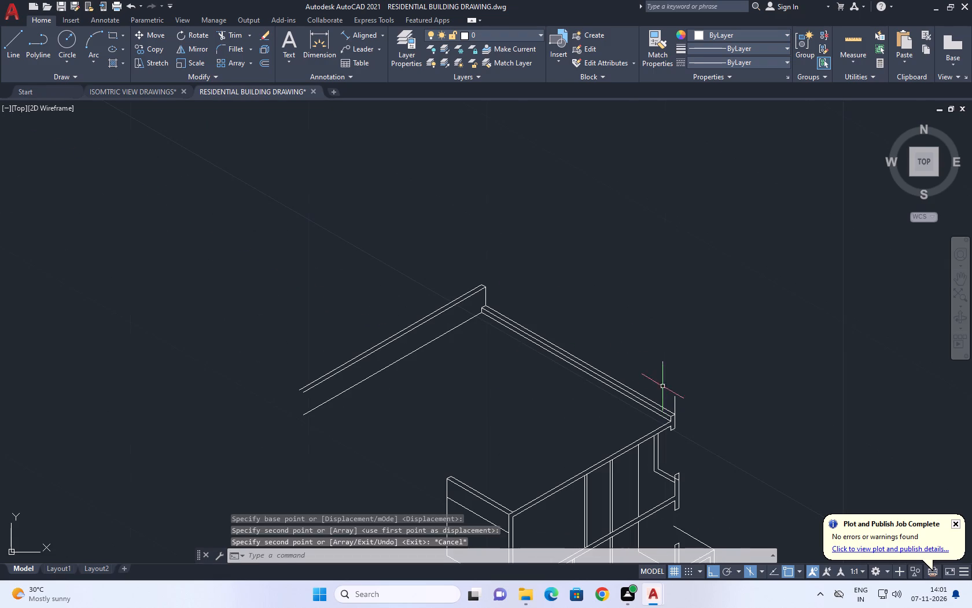
pyautogui.click(6, 46)
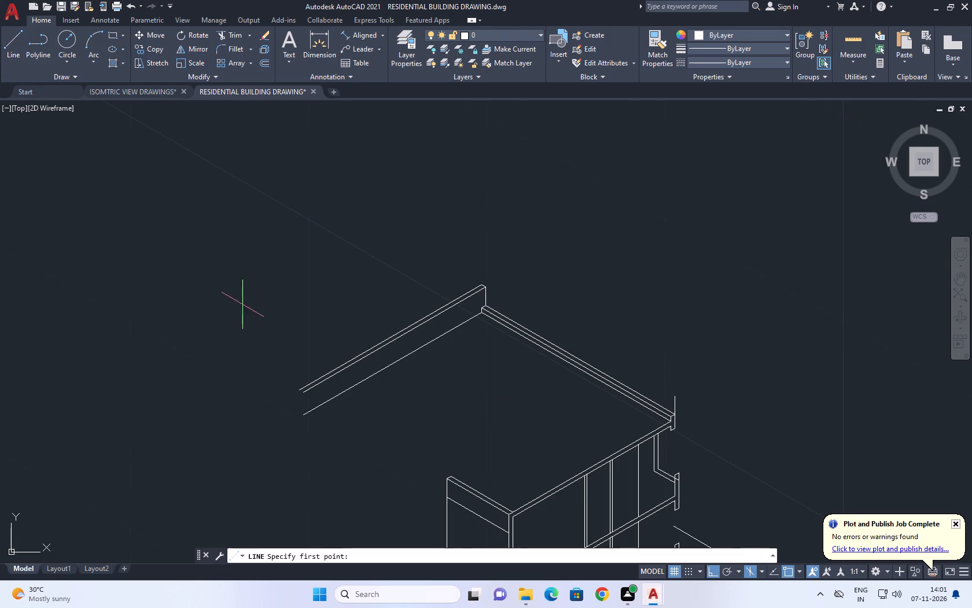
pyautogui.scroll(5, 492, 314)
pyautogui.click(432, 152)
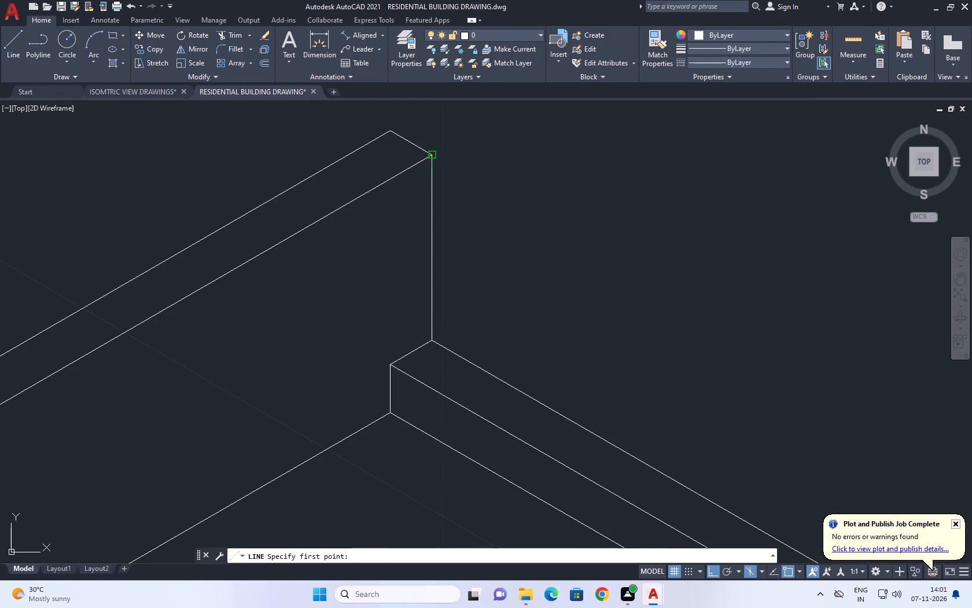
pyautogui.scroll(-5, 513, 199)
pyautogui.scroll(2, 717, 347)
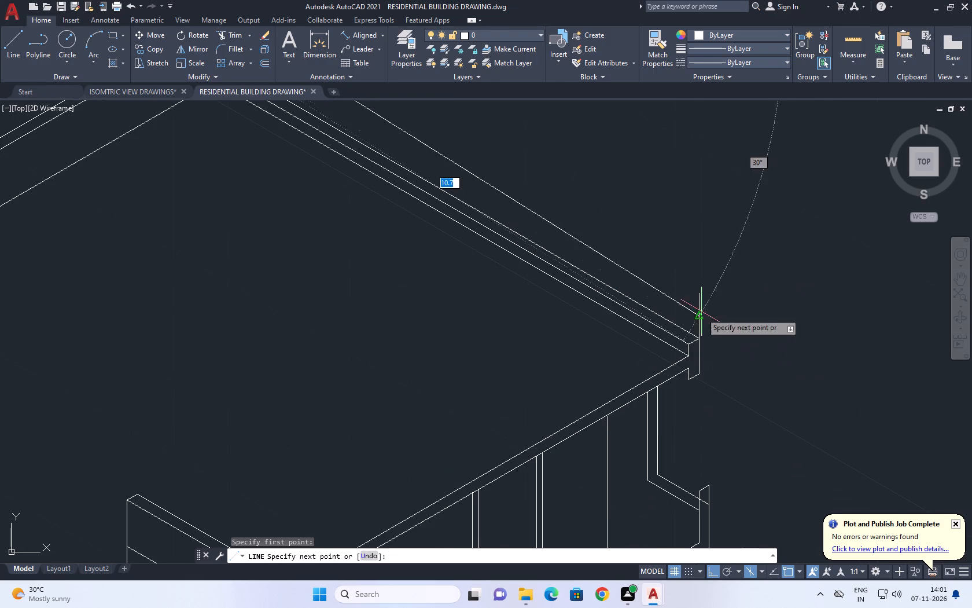
pyautogui.click(702, 296)
pyautogui.rightClick(660, 230)
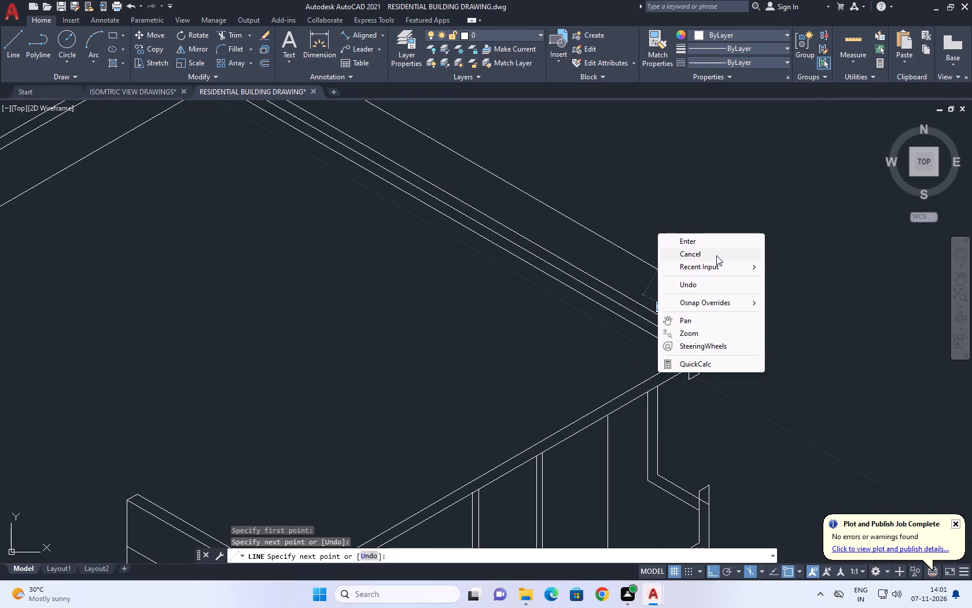
pyautogui.click(716, 255)
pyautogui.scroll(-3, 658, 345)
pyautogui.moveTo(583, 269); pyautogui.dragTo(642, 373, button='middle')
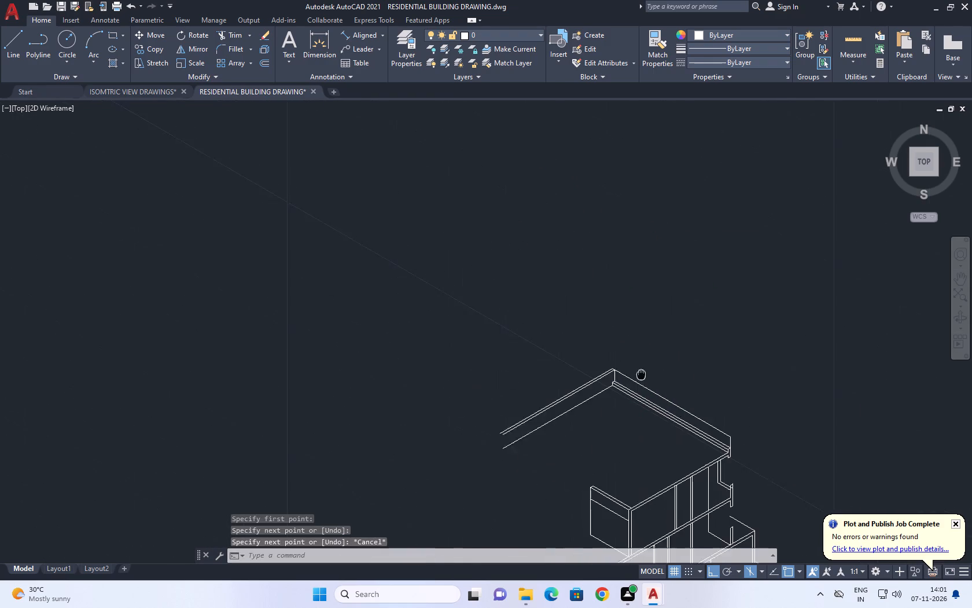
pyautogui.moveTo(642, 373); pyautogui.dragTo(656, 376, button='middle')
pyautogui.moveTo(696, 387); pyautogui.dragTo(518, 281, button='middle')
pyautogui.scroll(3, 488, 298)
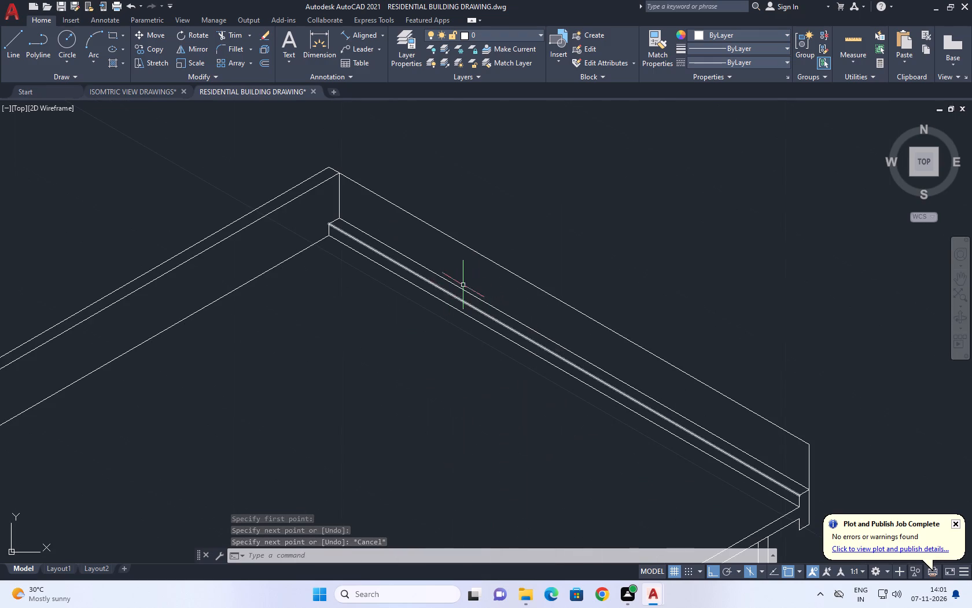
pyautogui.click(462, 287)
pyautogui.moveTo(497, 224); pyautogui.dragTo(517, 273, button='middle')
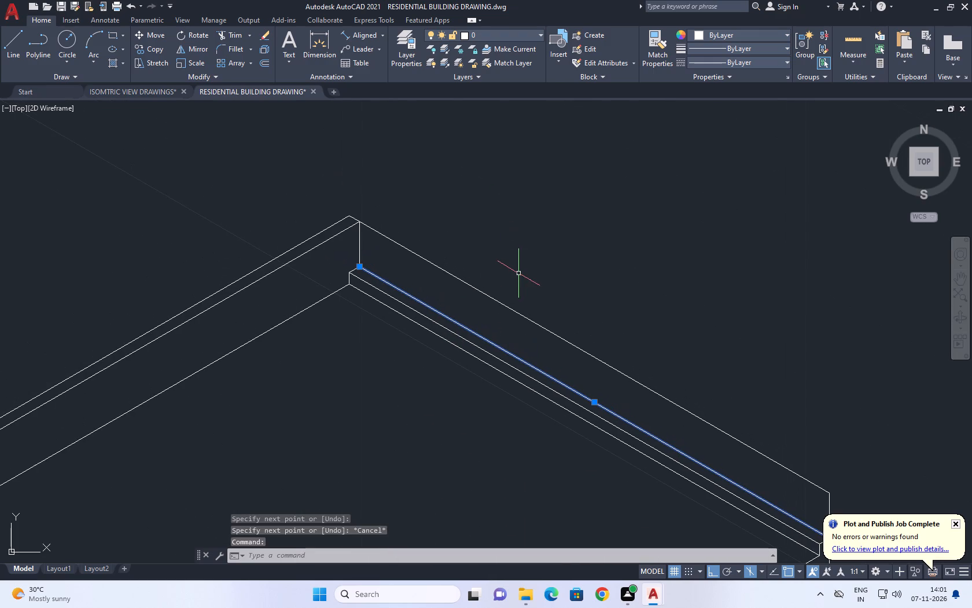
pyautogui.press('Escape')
# Copy the near end's vertical edge 0.2 along the 150° direction, back toward the far corner.
pyautogui.moveTo(590, 281); pyautogui.dragTo(492, 181, button='middle')
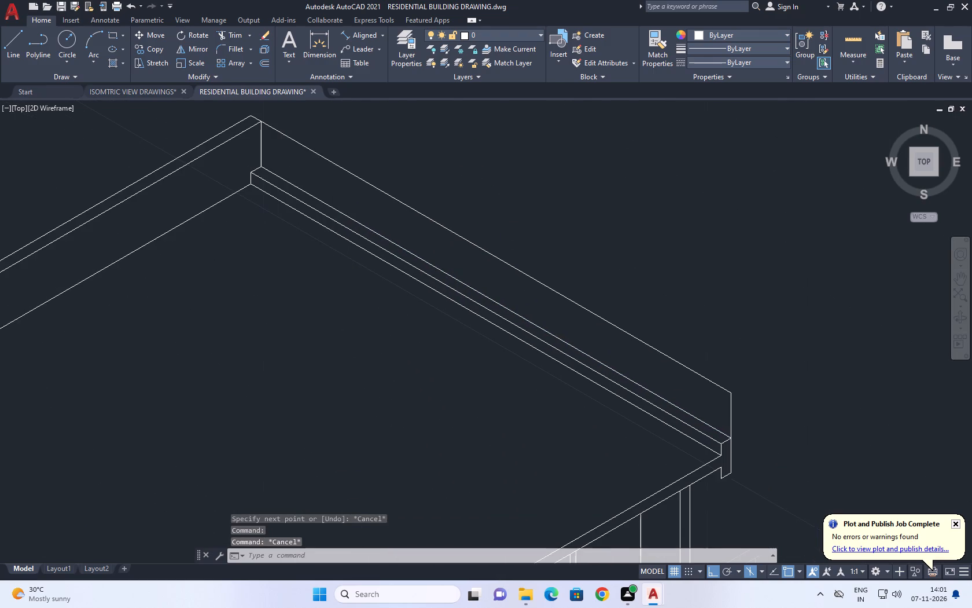
pyautogui.scroll(1, 698, 413)
pyautogui.click(748, 399)
pyautogui.doubleClick(757, 401)
pyautogui.click(745, 402)
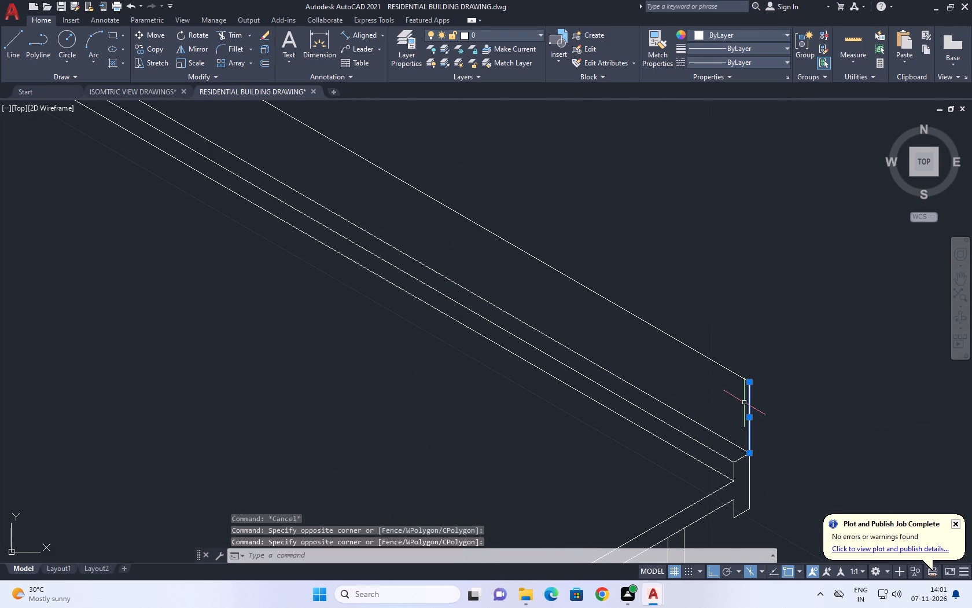
pyautogui.moveTo(779, 457); pyautogui.dragTo(793, 495, button='middle')
pyautogui.scroll(1, 793, 495)
pyautogui.press('c')
pyautogui.write('O')
pyautogui.press('space')
pyautogui.scroll(1, 774, 470)
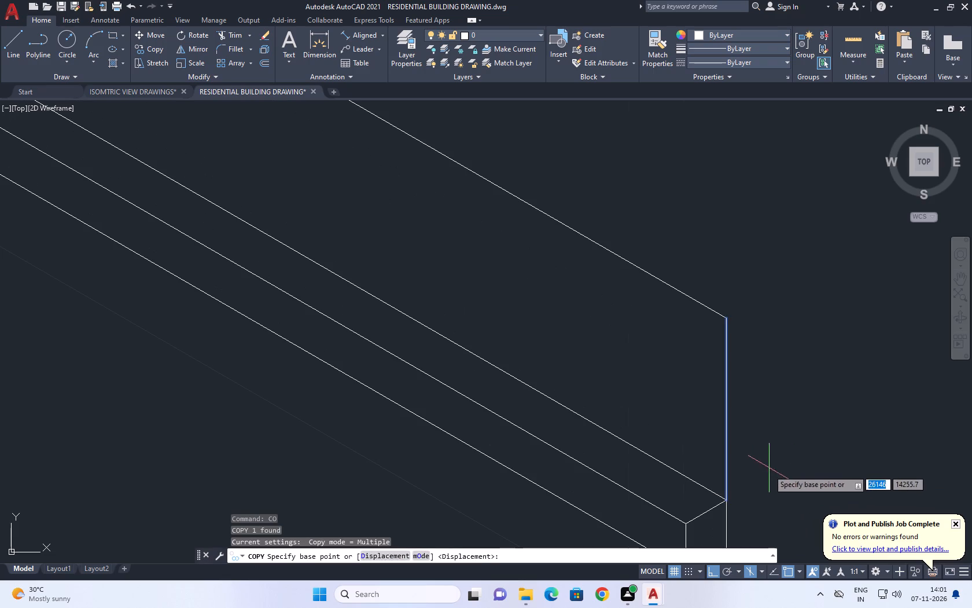
pyautogui.click(766, 487)
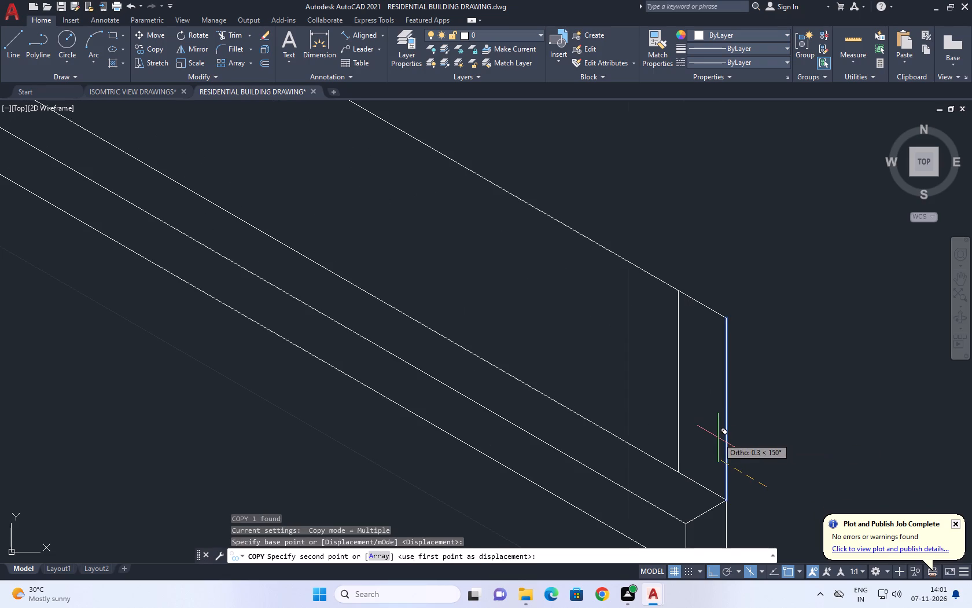
pyautogui.press('0')
pyautogui.press('.')
pyautogui.press('0')
pyautogui.press('1')
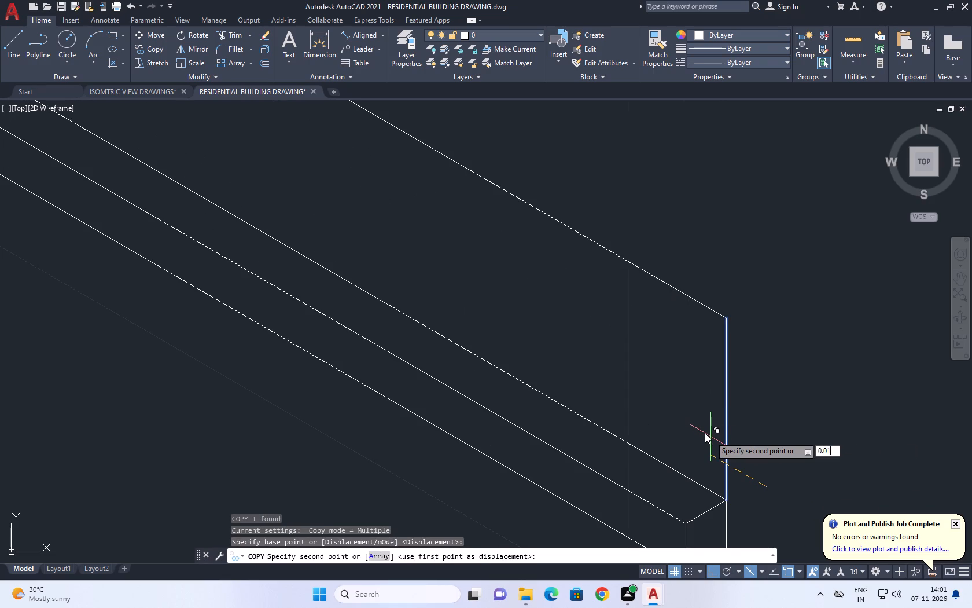
pyautogui.press('Return')
pyautogui.scroll(1, 726, 436)
pyautogui.hotkey('ctrl', 'z')
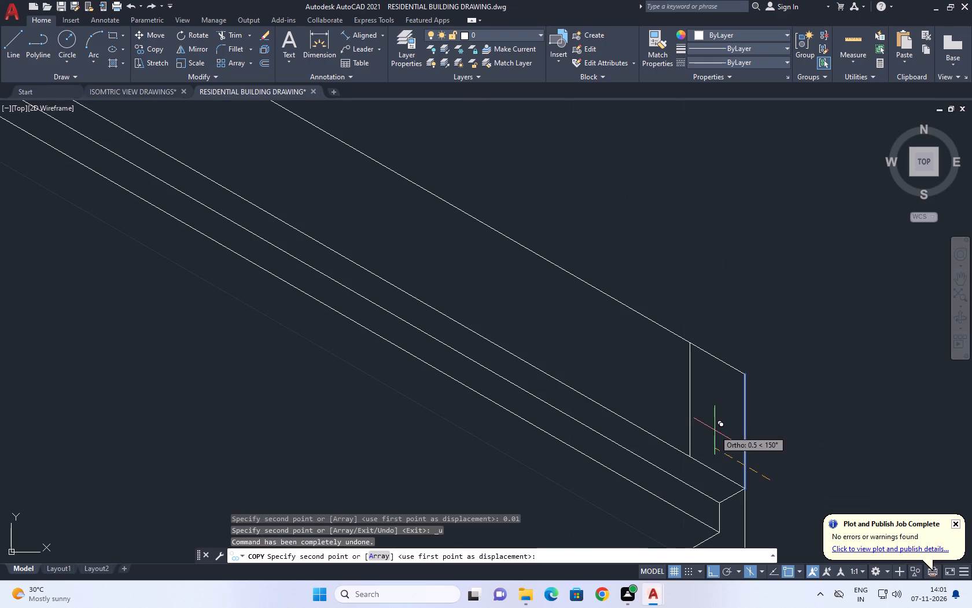
pyautogui.write('0.2')
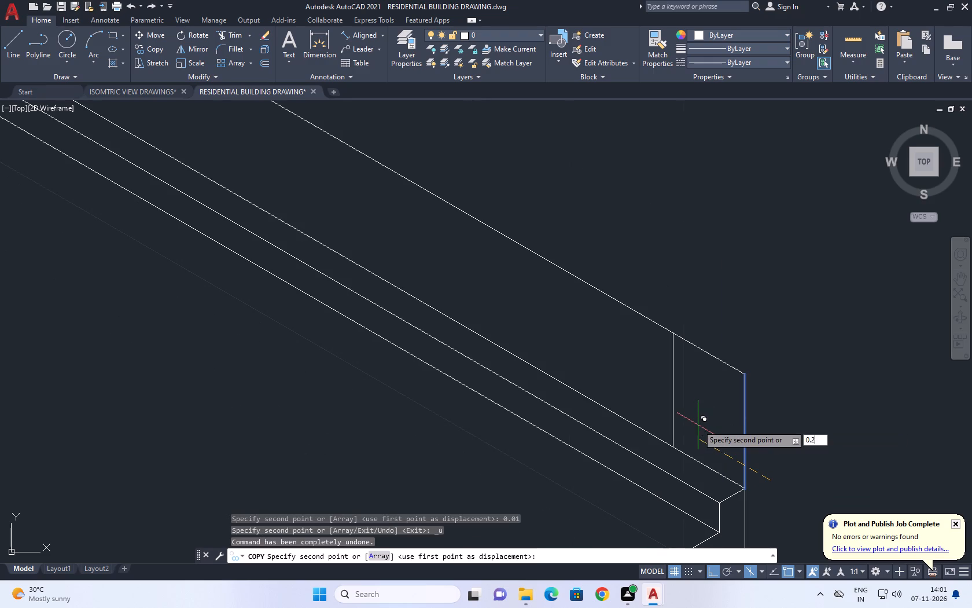
pyautogui.press('Return')
pyautogui.press('Escape')
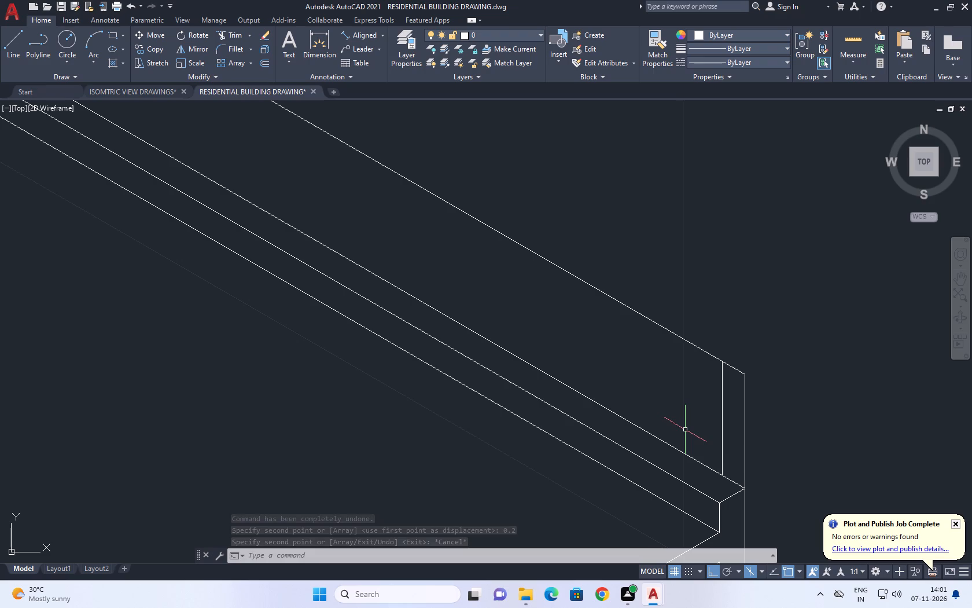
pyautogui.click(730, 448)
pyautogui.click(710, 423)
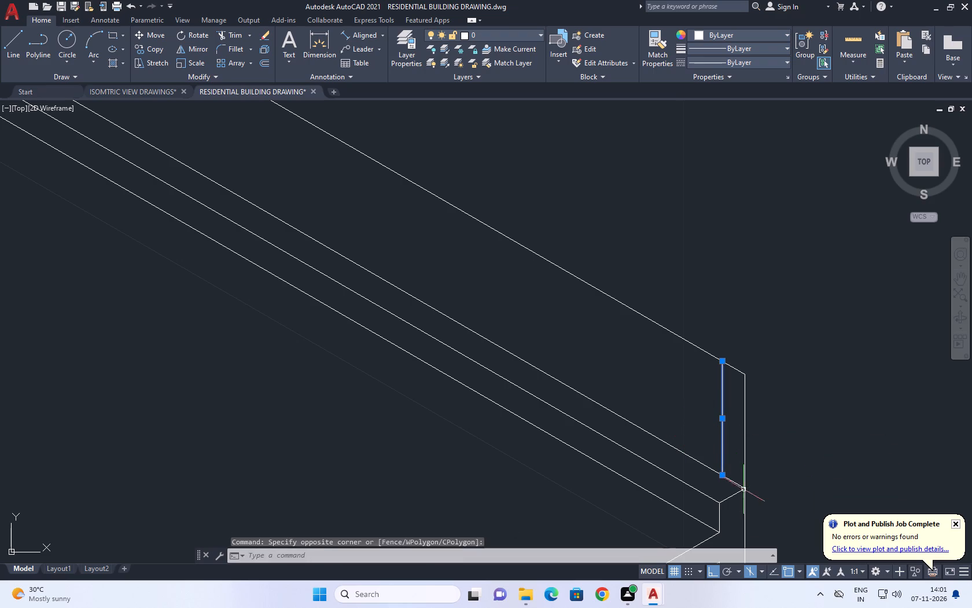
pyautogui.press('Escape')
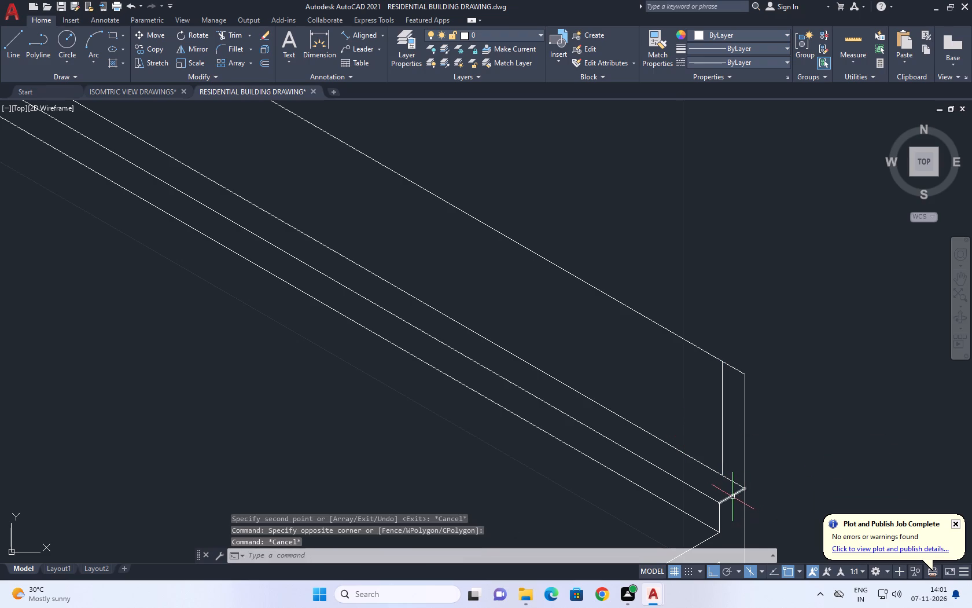
# Move both near-end vertical lines together along the 150° direction, setting them back from the parapet's near corner.
pyautogui.scroll(-2, 759, 507)
pyautogui.scroll(1, 753, 492)
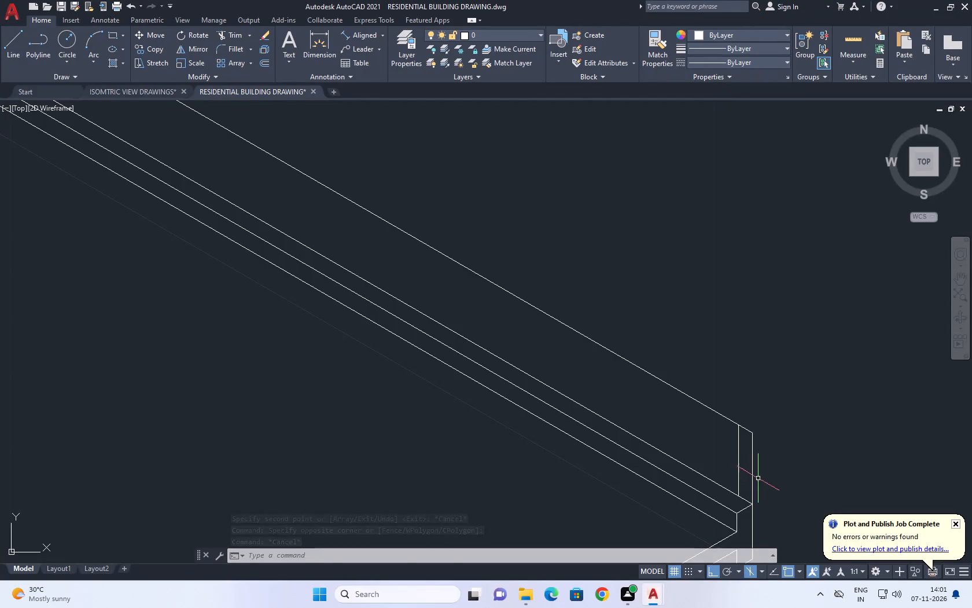
pyautogui.click(758, 478)
pyautogui.click(712, 449)
pyautogui.press('m')
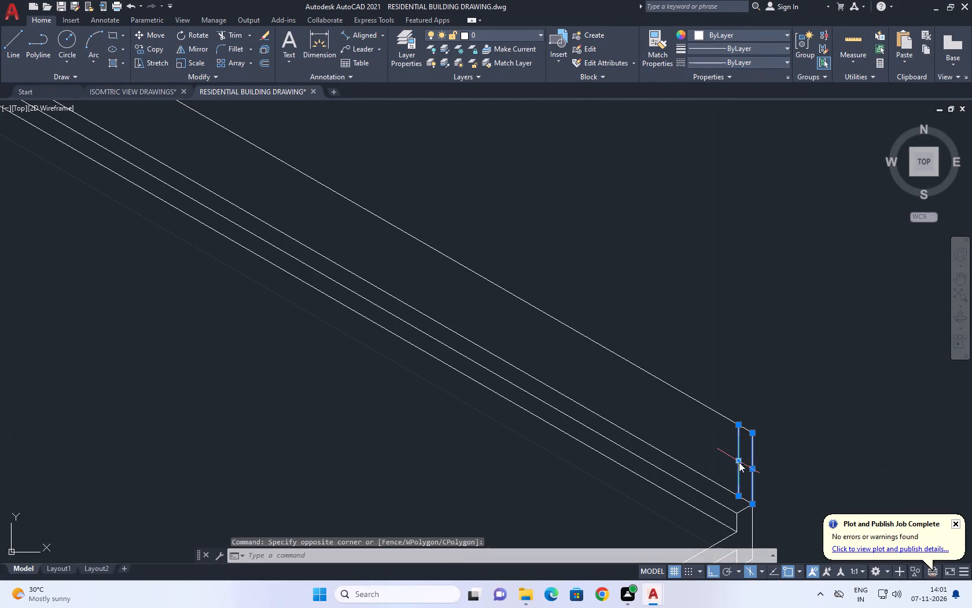
pyautogui.press('space')
pyautogui.click(824, 529)
pyautogui.click(785, 501)
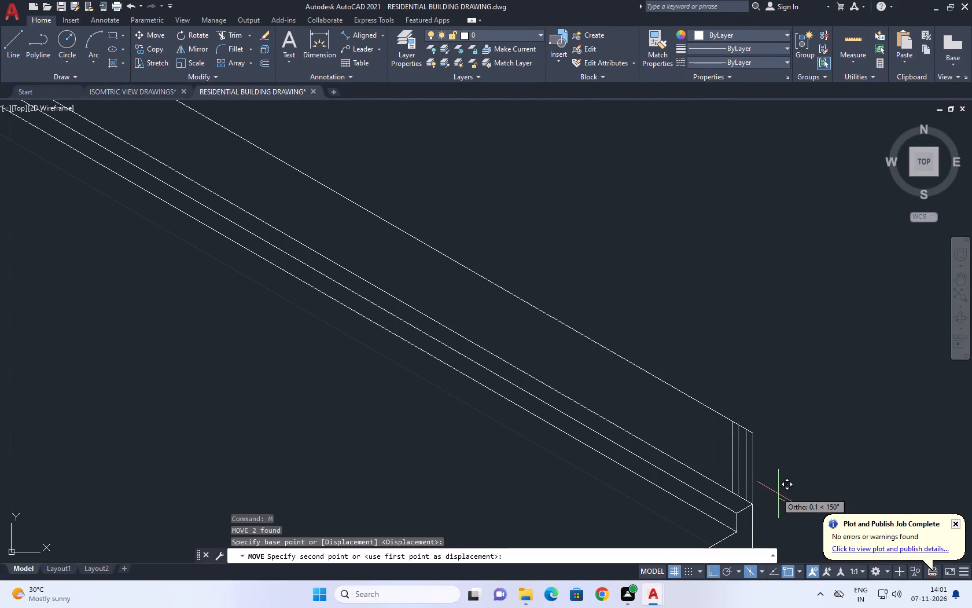
pyautogui.click(730, 455)
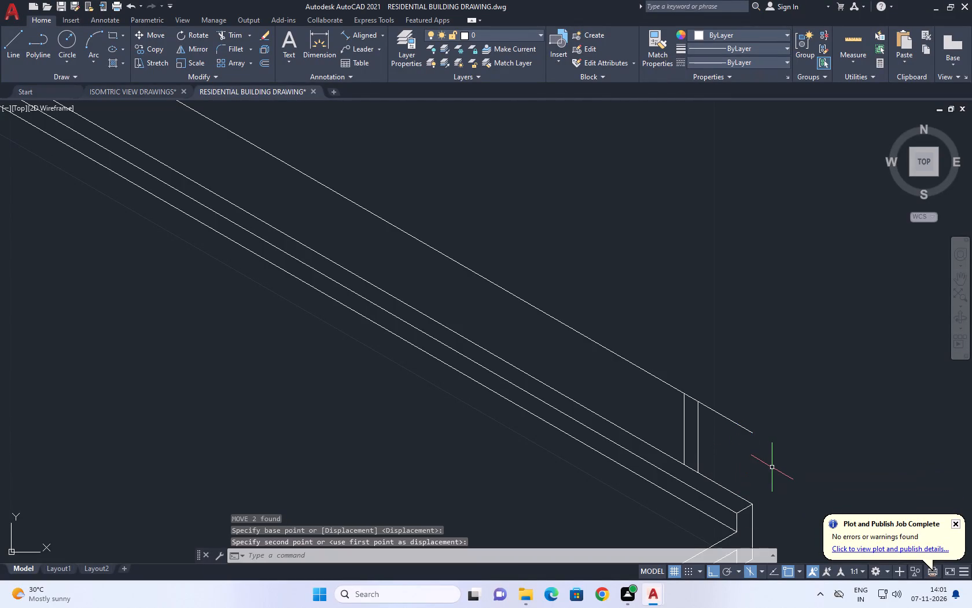
# Trim the upper receding line's overhang beyond the outer of the two moved vertical lines.
pyautogui.write('TR')
pyautogui.press('space')
pyautogui.moveTo(757, 462); pyautogui.dragTo(753, 453)
pyautogui.click(722, 382)
pyautogui.press('Escape')
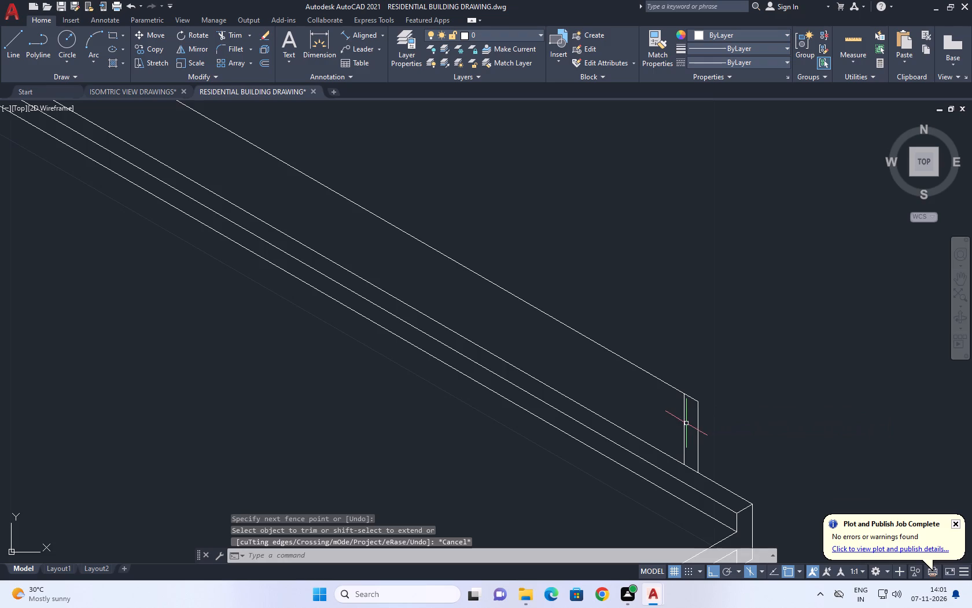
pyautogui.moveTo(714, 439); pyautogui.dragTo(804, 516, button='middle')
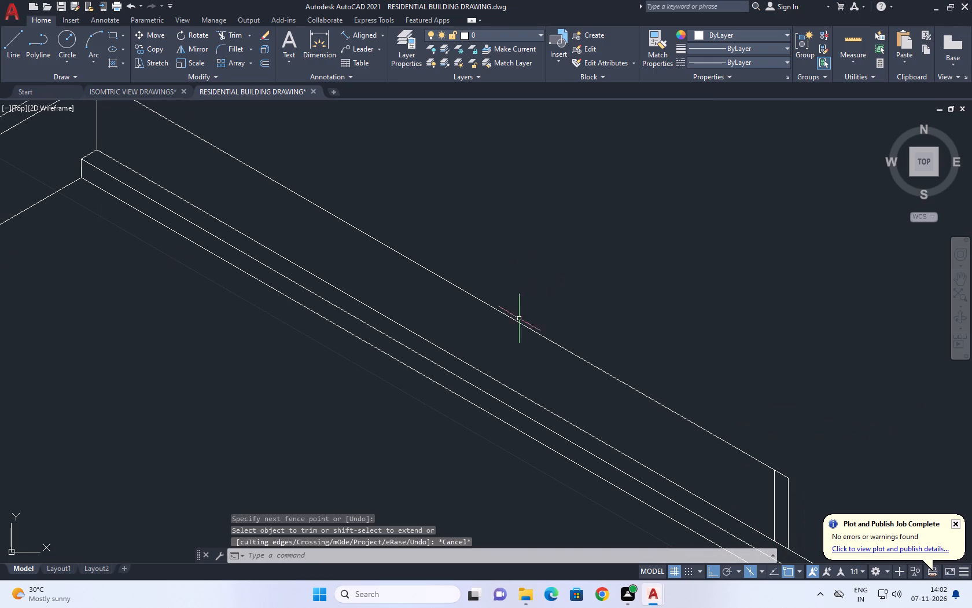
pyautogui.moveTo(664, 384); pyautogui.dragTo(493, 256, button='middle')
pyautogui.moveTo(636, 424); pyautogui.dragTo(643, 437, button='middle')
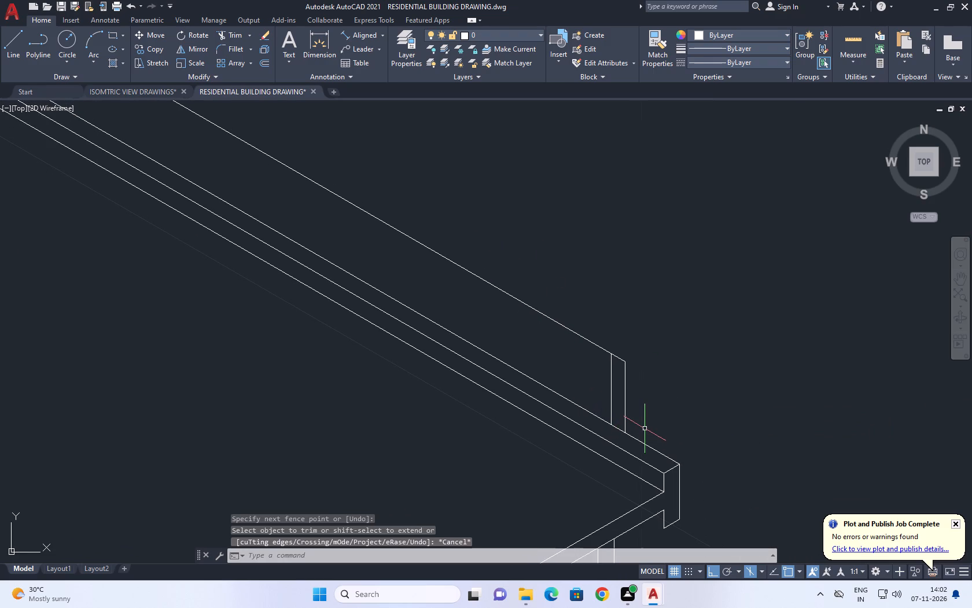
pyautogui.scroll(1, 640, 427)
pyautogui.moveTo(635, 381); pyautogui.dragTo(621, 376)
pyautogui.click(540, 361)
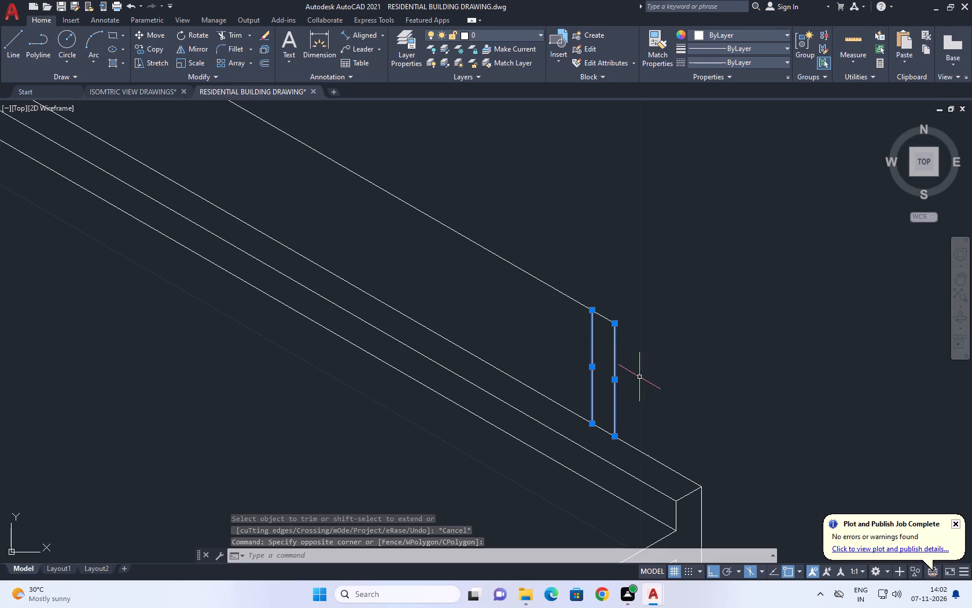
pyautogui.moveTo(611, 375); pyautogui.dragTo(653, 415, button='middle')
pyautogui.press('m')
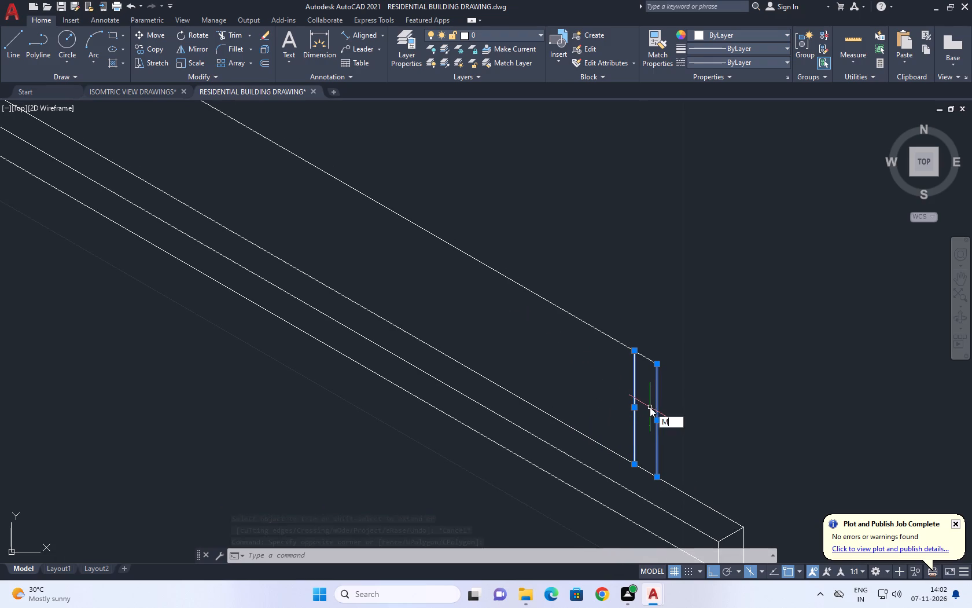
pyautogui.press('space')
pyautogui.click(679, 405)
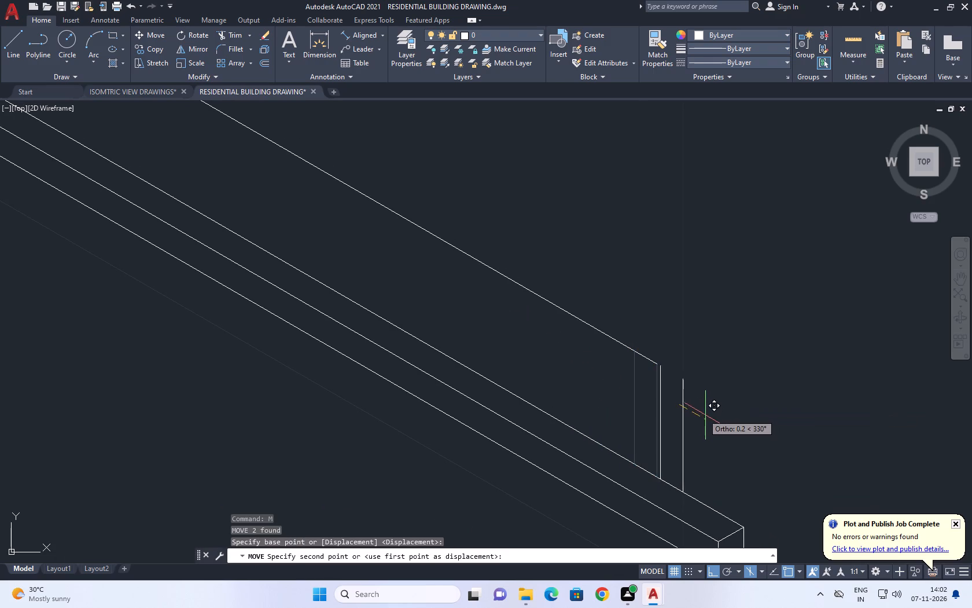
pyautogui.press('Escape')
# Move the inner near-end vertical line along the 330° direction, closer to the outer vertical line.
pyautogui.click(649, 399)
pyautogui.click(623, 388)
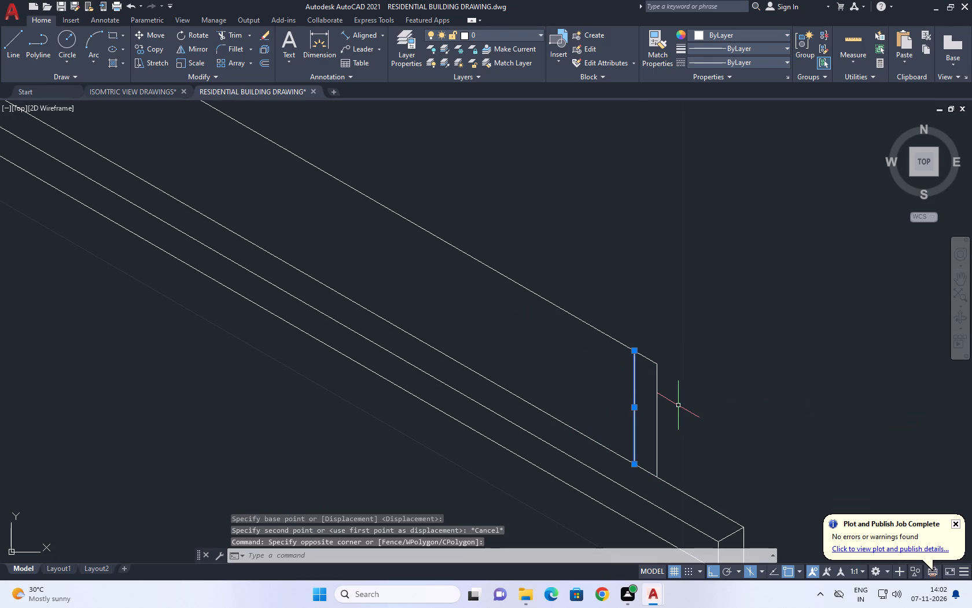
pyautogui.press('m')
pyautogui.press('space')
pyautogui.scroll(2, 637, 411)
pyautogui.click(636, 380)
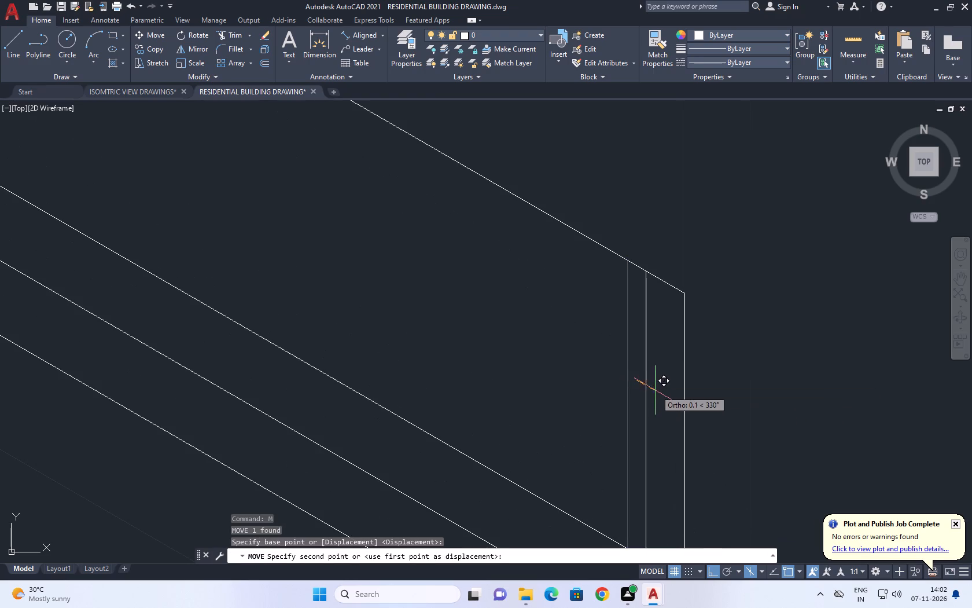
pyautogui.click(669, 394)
# Delete the inner vertical line at the near end of the upper rail.
pyautogui.click(669, 393)
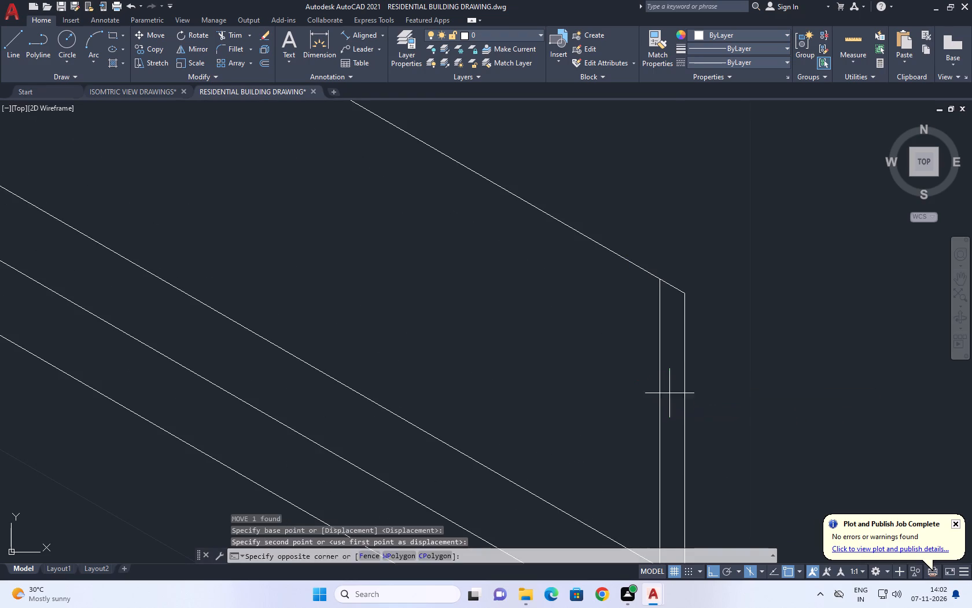
pyautogui.click(623, 390)
pyautogui.press('Delete')
# Copy the outer near-end vertical line 0.1 along the 150° direction, back toward the far corner.
pyautogui.moveTo(725, 409); pyautogui.dragTo(690, 405)
pyautogui.moveTo(533, 374); pyautogui.dragTo(528, 376)
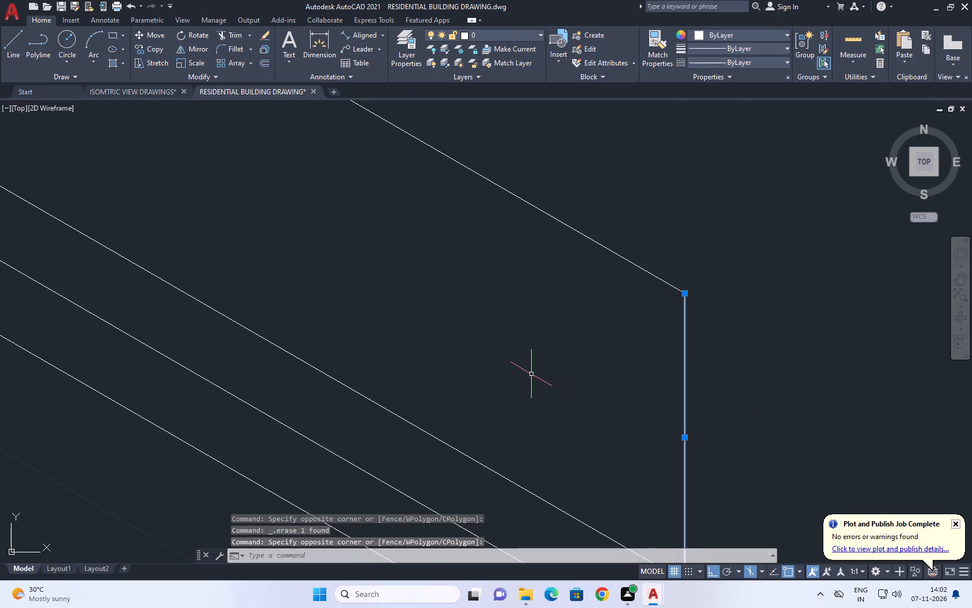
pyautogui.moveTo(528, 376); pyautogui.dragTo(528, 377)
pyautogui.write('CO')
pyautogui.press('space')
pyautogui.click(783, 427)
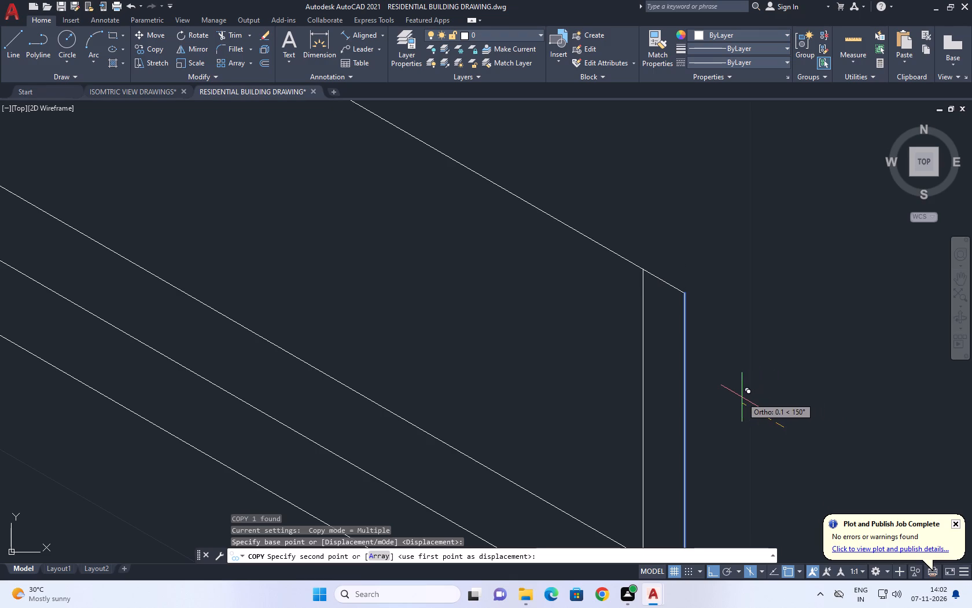
pyautogui.scroll(-3, 738, 395)
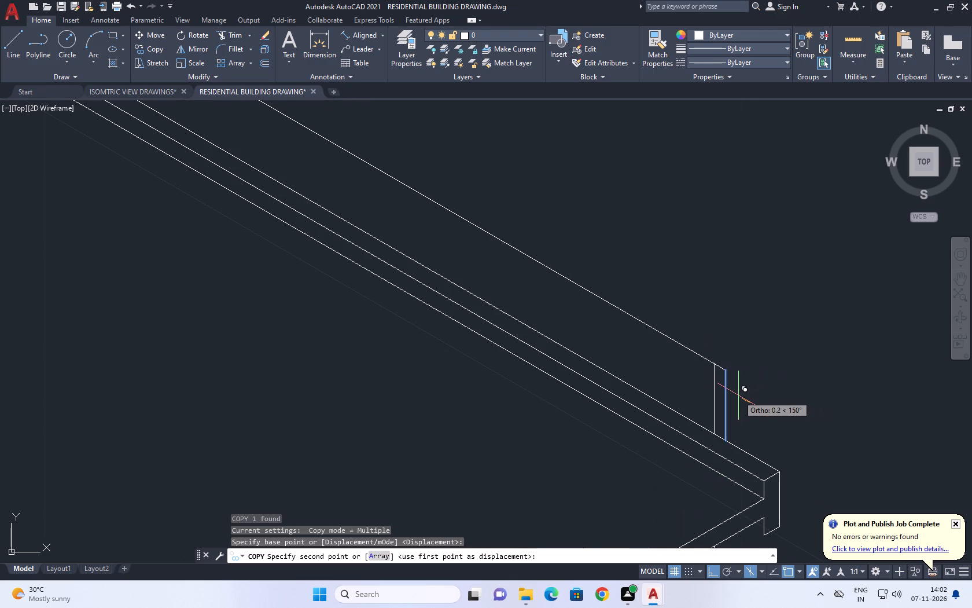
pyautogui.scroll(1, 738, 395)
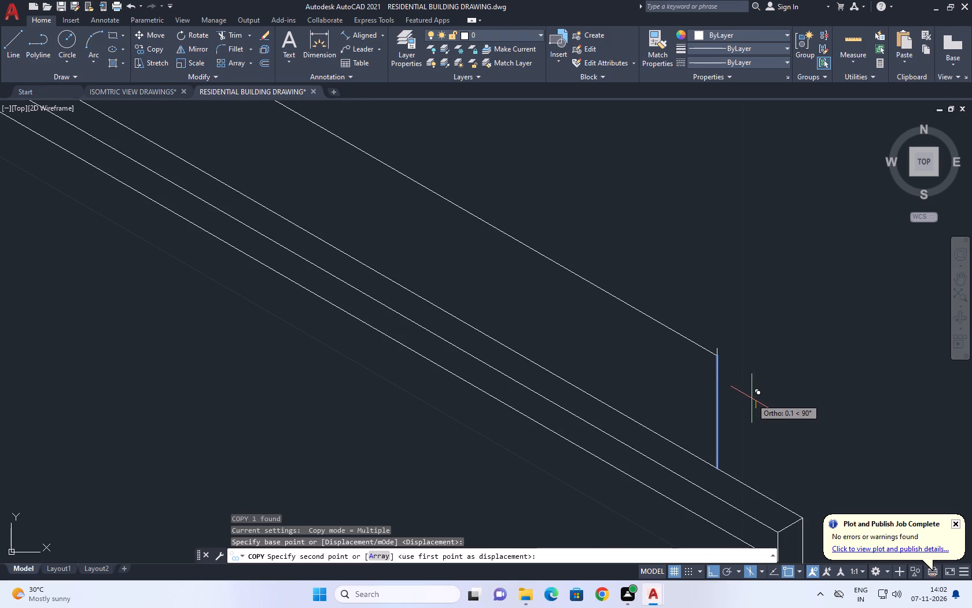
pyautogui.write('0.1')
pyautogui.press('Return')
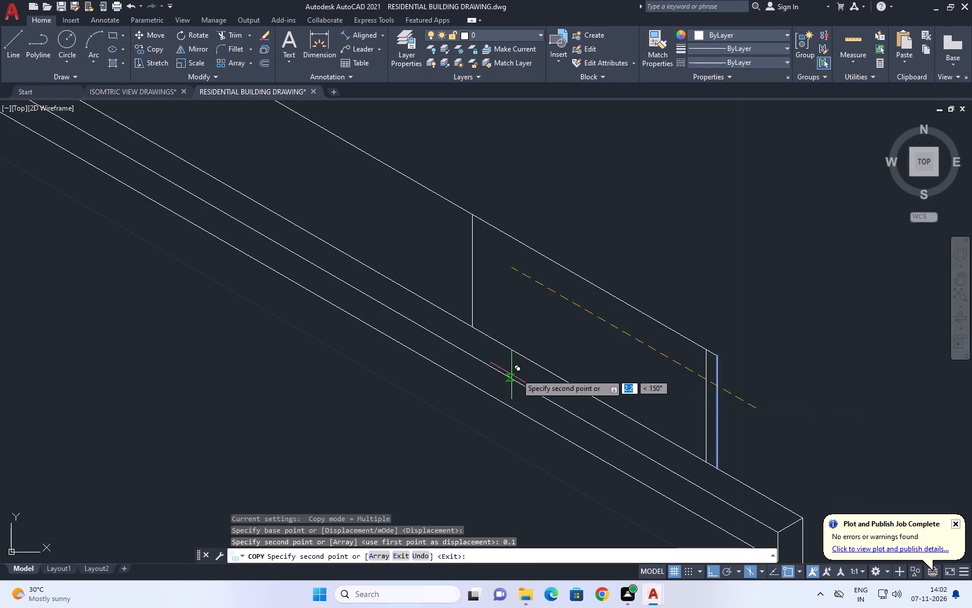
pyautogui.press('Escape')
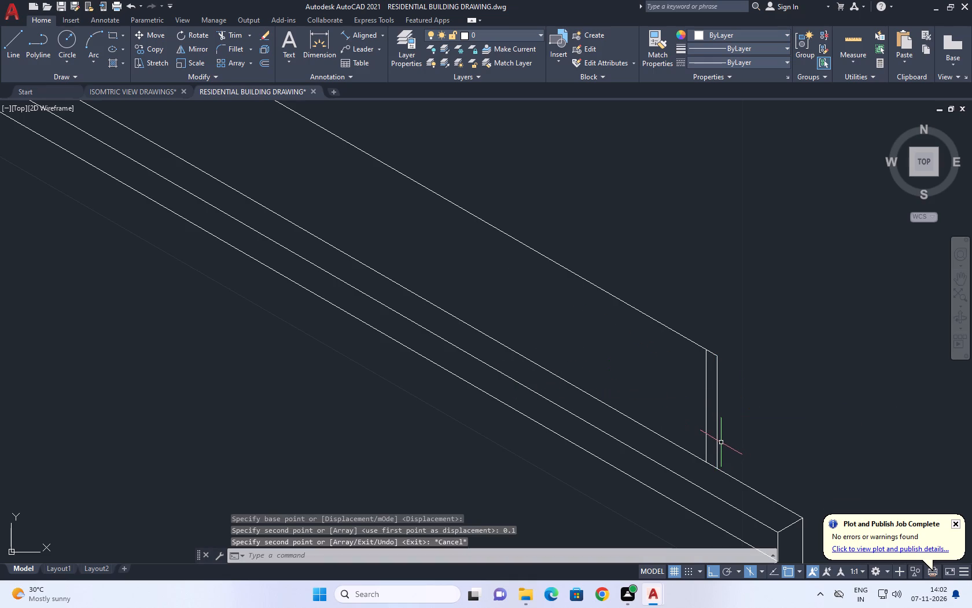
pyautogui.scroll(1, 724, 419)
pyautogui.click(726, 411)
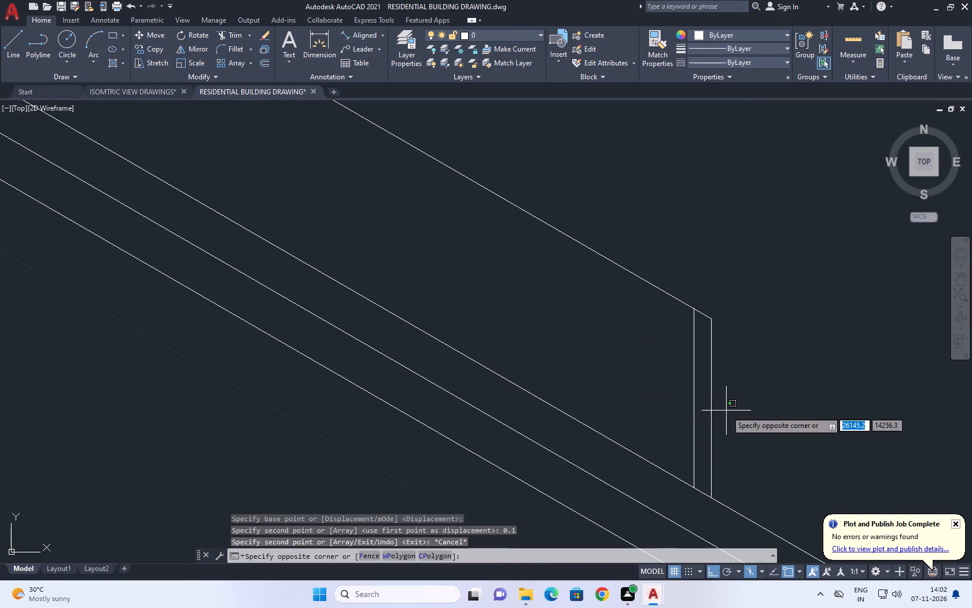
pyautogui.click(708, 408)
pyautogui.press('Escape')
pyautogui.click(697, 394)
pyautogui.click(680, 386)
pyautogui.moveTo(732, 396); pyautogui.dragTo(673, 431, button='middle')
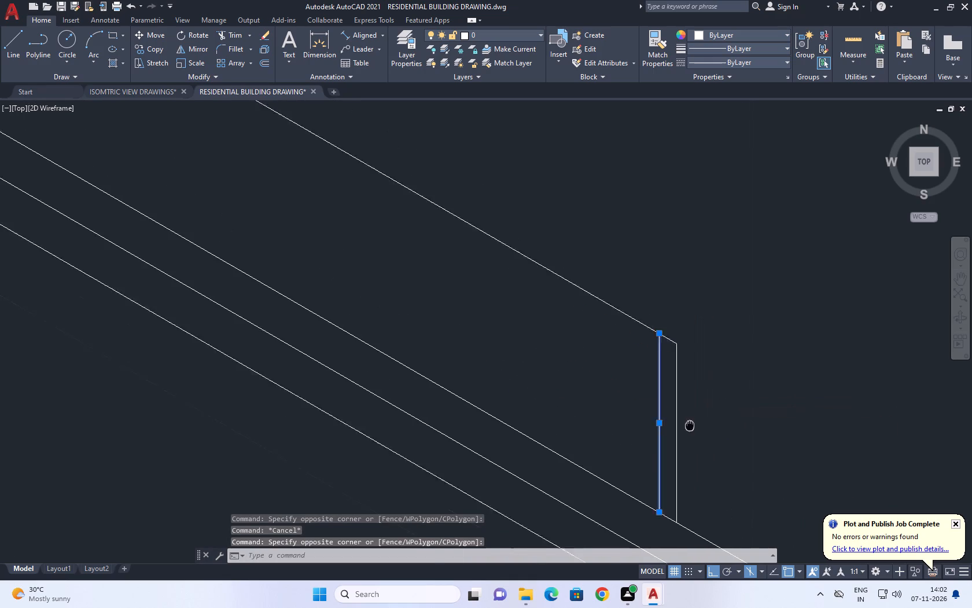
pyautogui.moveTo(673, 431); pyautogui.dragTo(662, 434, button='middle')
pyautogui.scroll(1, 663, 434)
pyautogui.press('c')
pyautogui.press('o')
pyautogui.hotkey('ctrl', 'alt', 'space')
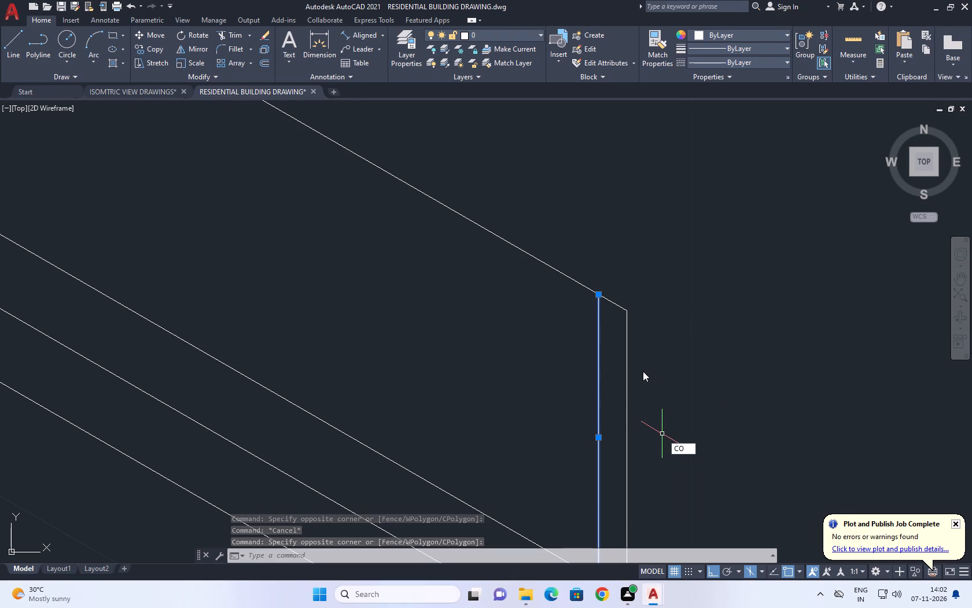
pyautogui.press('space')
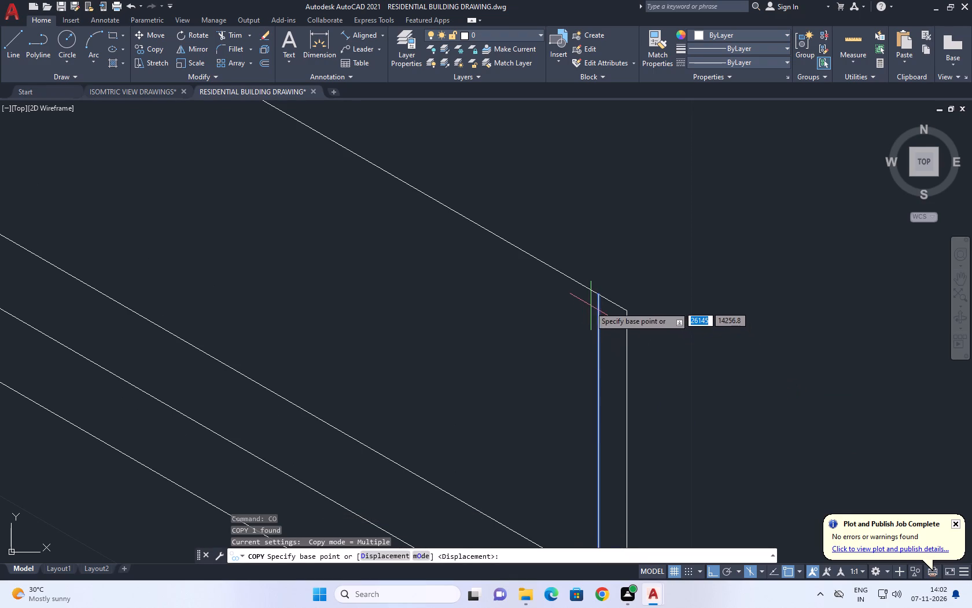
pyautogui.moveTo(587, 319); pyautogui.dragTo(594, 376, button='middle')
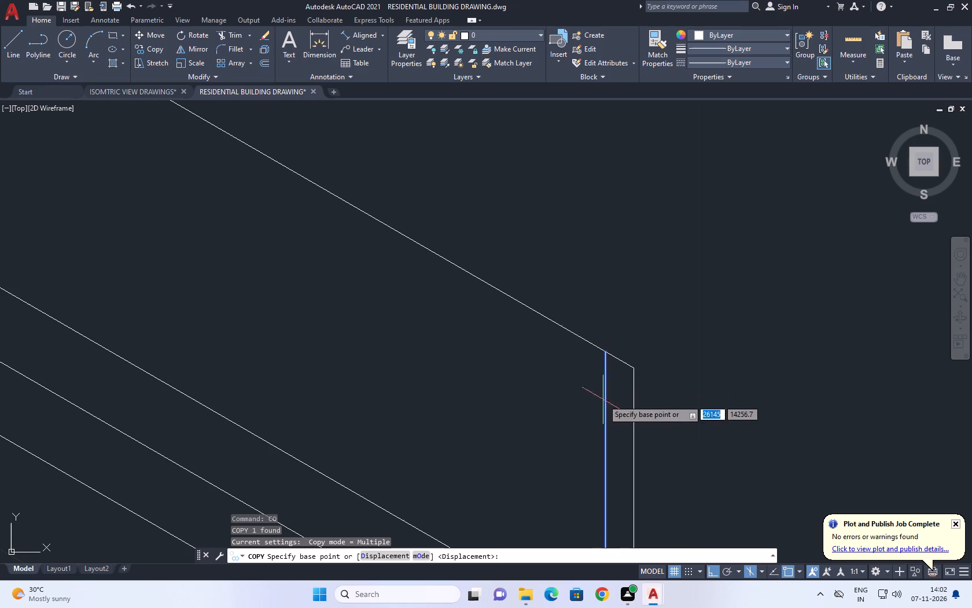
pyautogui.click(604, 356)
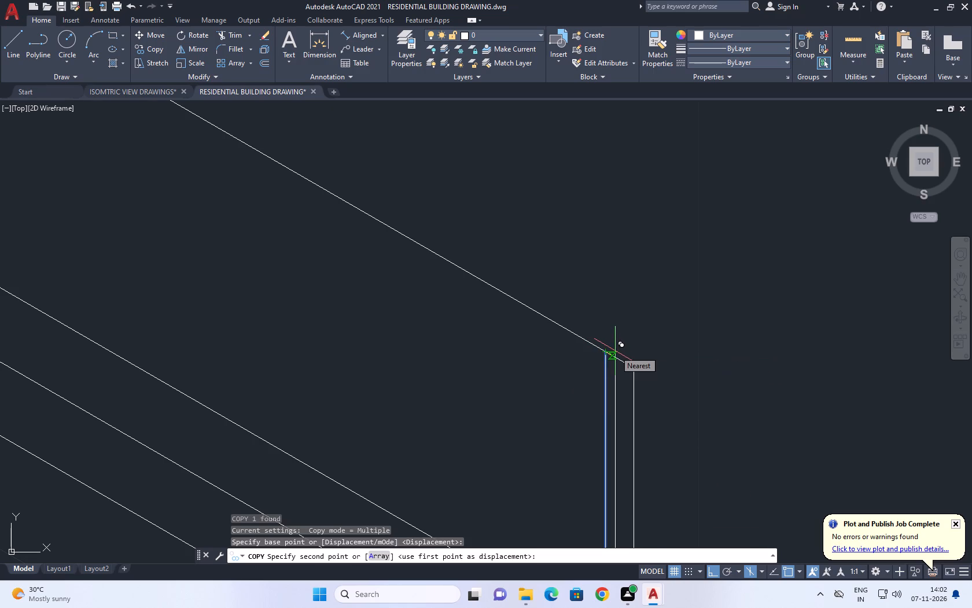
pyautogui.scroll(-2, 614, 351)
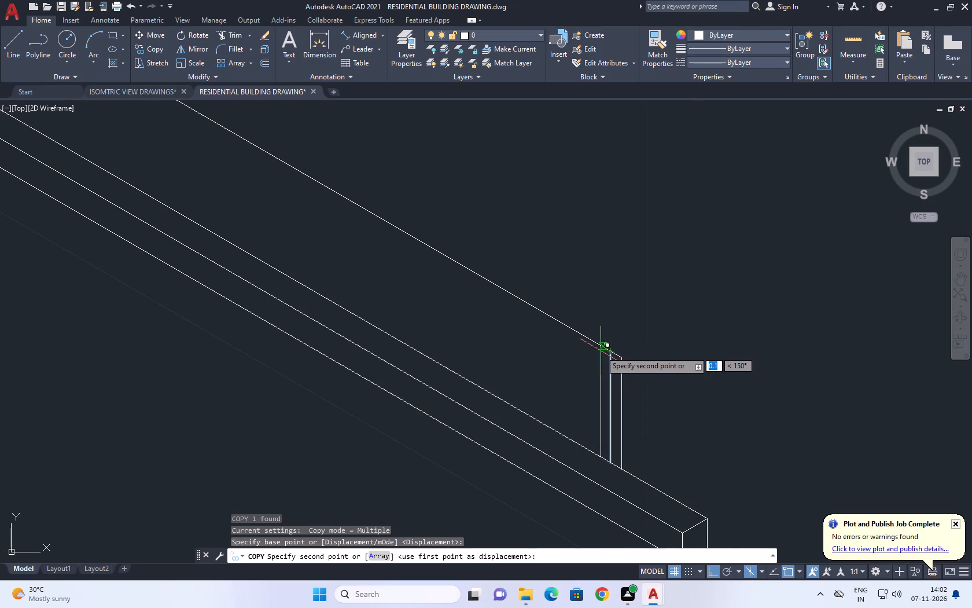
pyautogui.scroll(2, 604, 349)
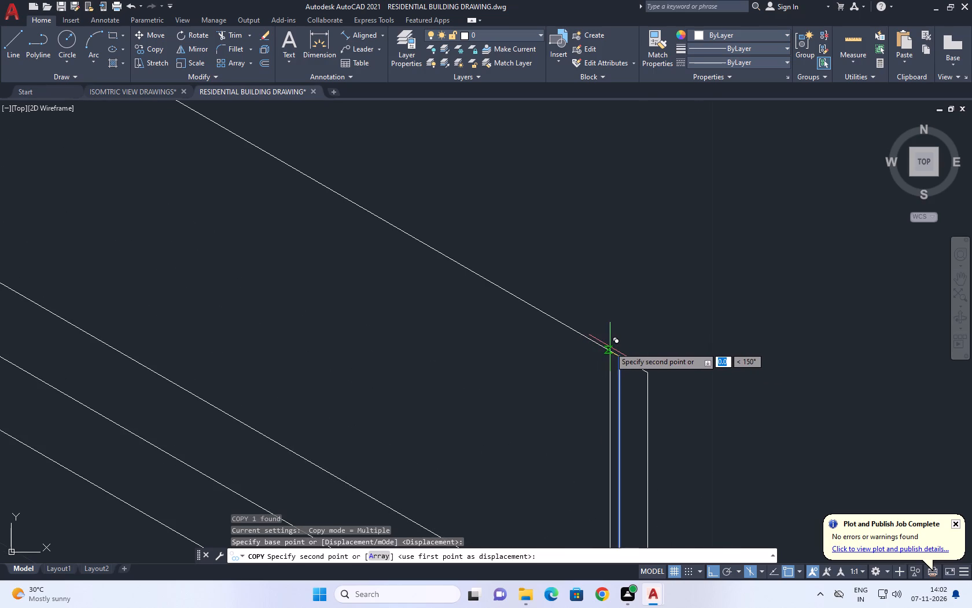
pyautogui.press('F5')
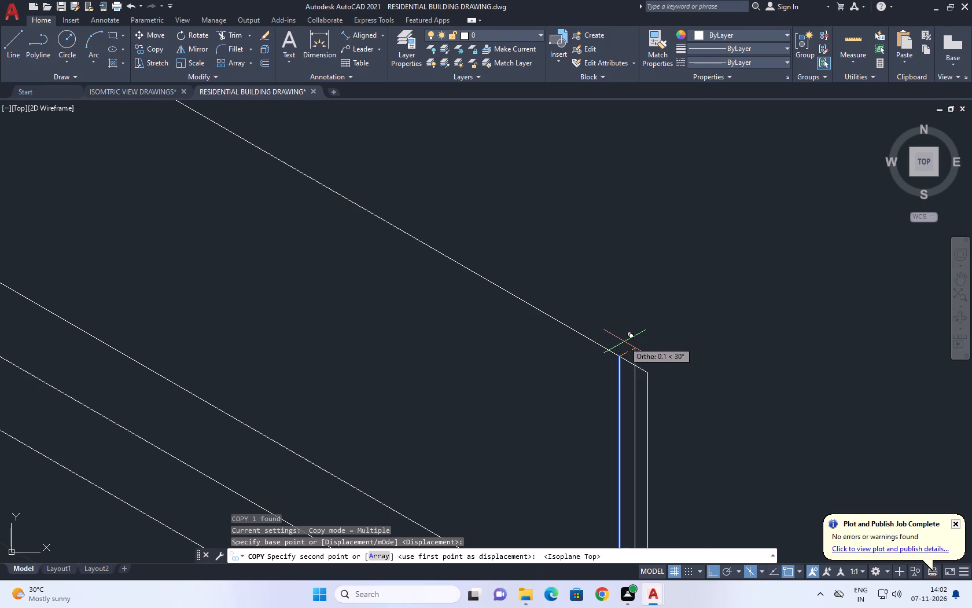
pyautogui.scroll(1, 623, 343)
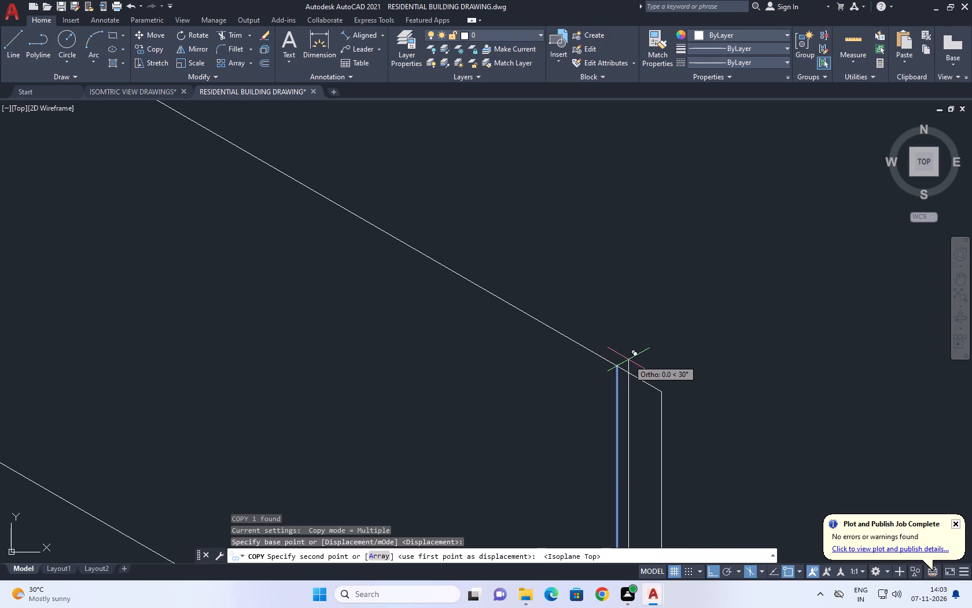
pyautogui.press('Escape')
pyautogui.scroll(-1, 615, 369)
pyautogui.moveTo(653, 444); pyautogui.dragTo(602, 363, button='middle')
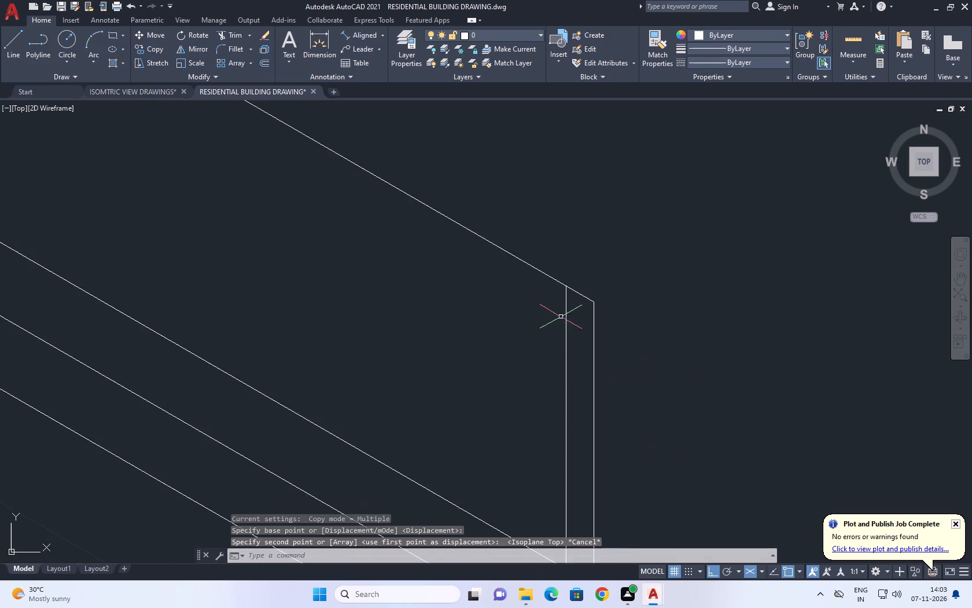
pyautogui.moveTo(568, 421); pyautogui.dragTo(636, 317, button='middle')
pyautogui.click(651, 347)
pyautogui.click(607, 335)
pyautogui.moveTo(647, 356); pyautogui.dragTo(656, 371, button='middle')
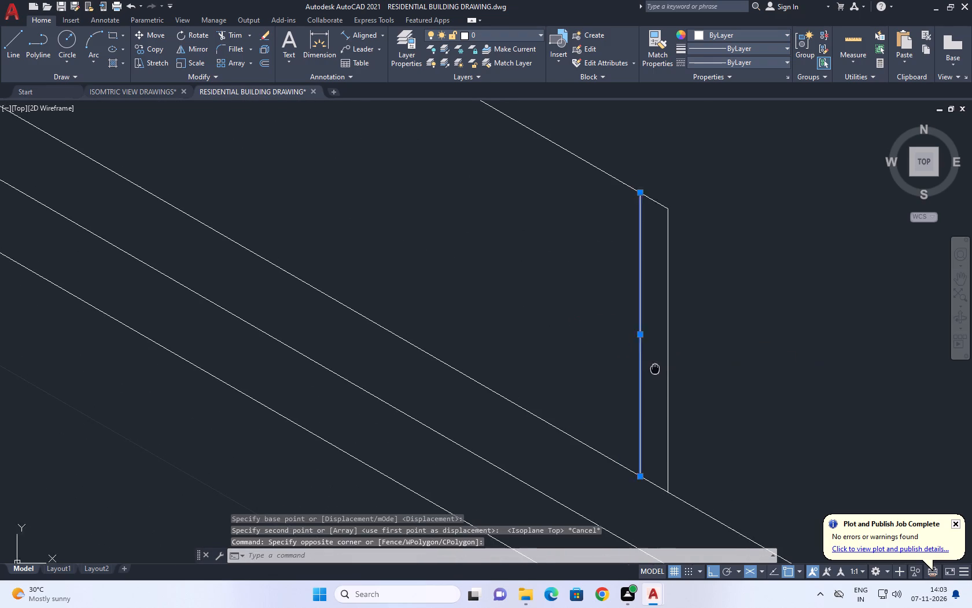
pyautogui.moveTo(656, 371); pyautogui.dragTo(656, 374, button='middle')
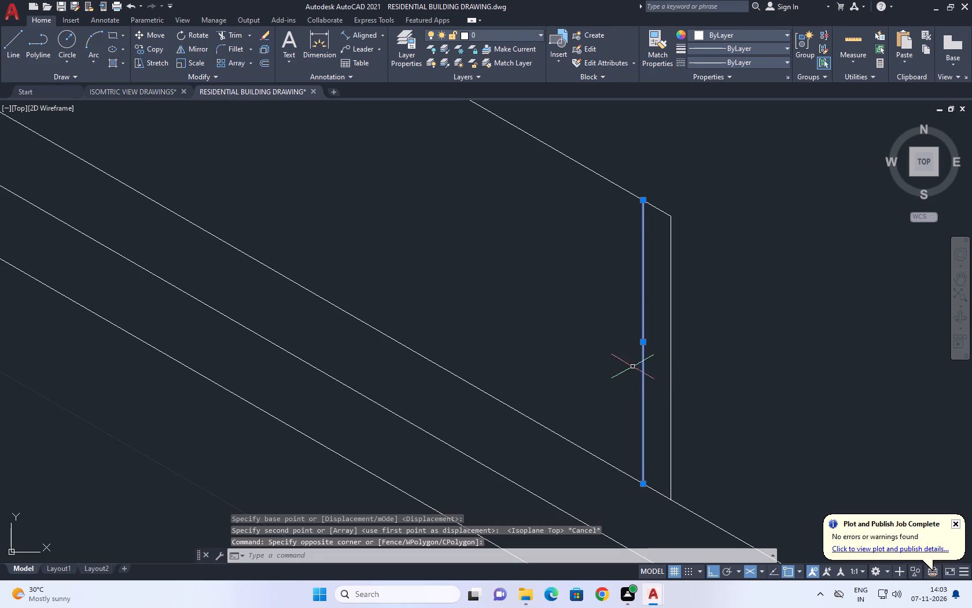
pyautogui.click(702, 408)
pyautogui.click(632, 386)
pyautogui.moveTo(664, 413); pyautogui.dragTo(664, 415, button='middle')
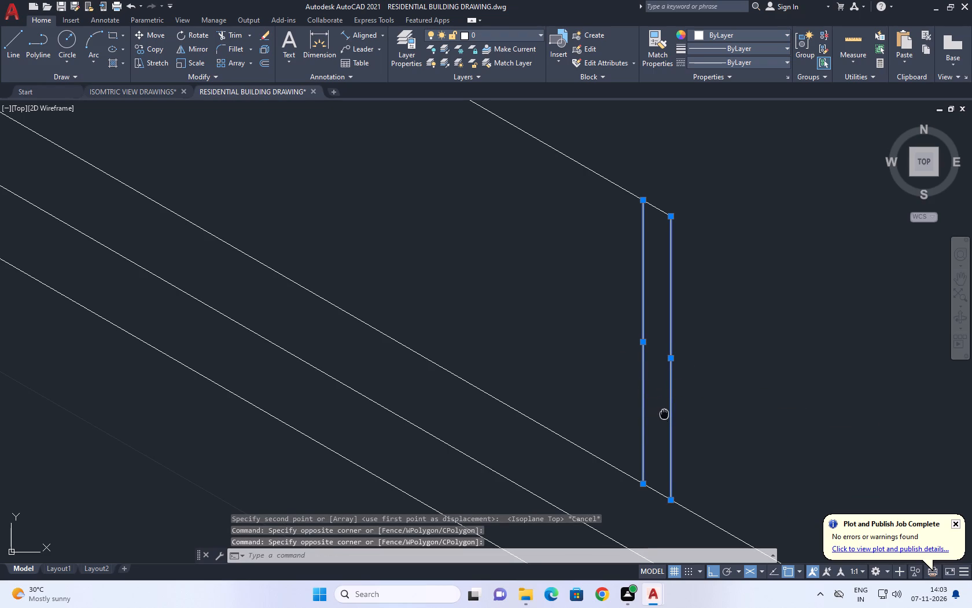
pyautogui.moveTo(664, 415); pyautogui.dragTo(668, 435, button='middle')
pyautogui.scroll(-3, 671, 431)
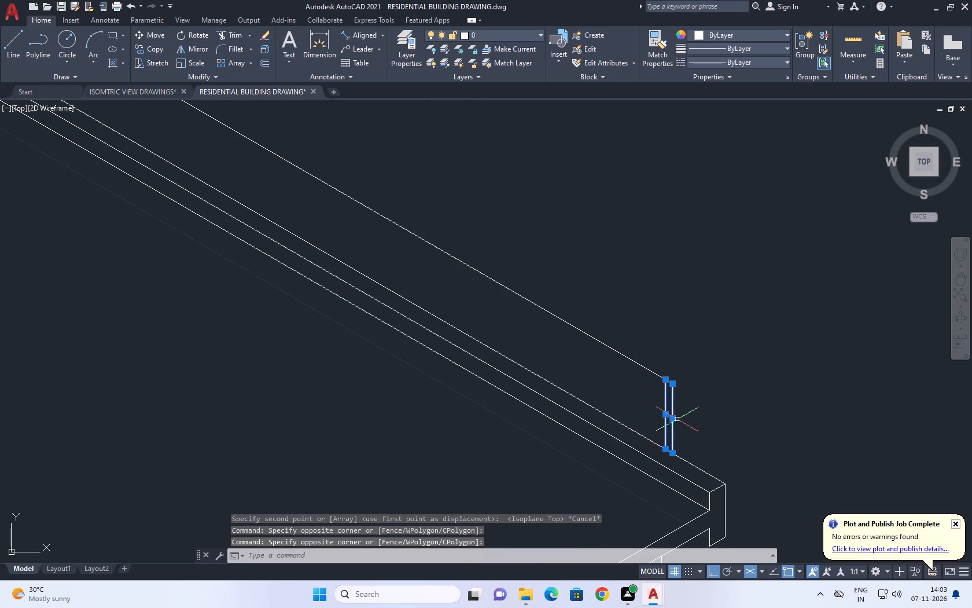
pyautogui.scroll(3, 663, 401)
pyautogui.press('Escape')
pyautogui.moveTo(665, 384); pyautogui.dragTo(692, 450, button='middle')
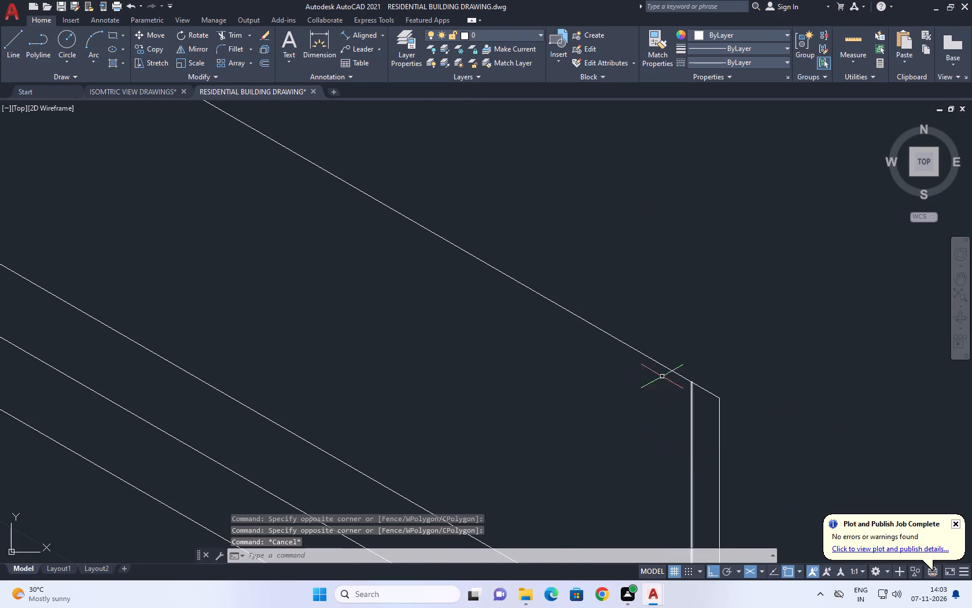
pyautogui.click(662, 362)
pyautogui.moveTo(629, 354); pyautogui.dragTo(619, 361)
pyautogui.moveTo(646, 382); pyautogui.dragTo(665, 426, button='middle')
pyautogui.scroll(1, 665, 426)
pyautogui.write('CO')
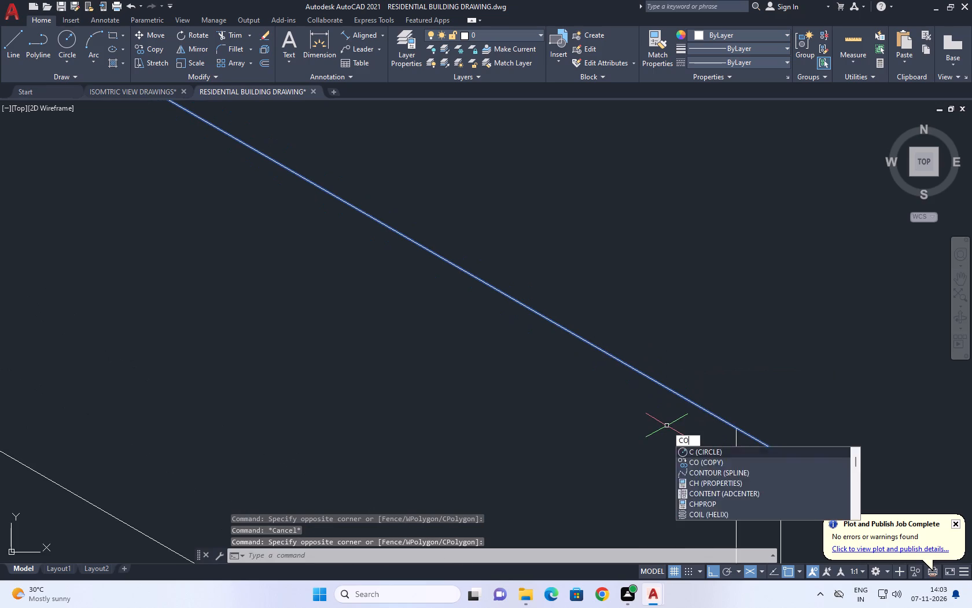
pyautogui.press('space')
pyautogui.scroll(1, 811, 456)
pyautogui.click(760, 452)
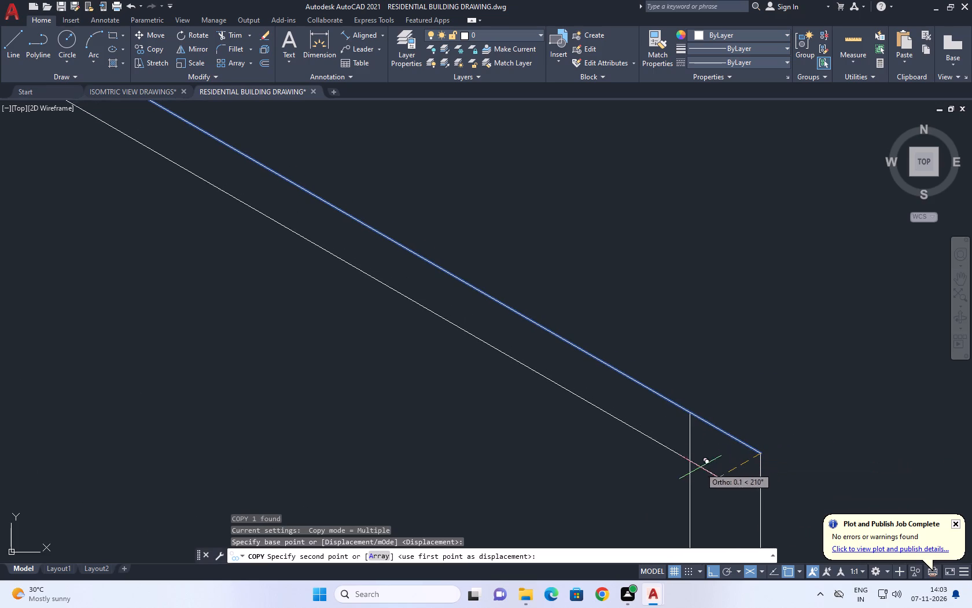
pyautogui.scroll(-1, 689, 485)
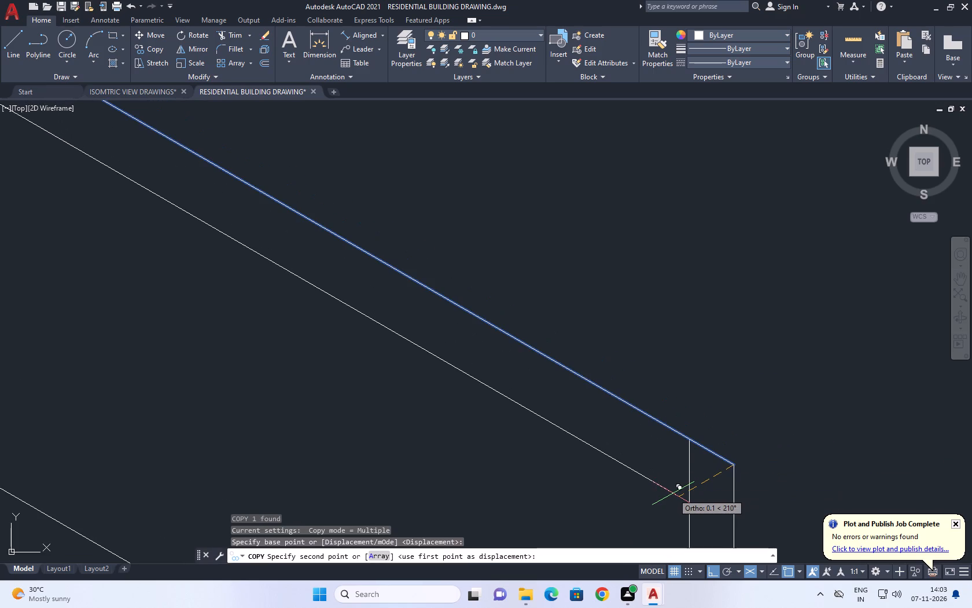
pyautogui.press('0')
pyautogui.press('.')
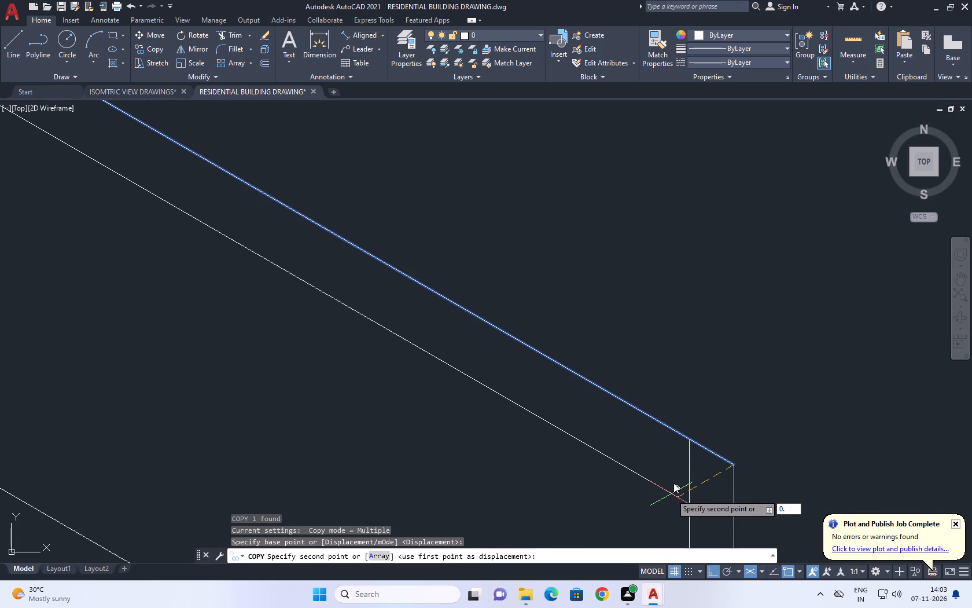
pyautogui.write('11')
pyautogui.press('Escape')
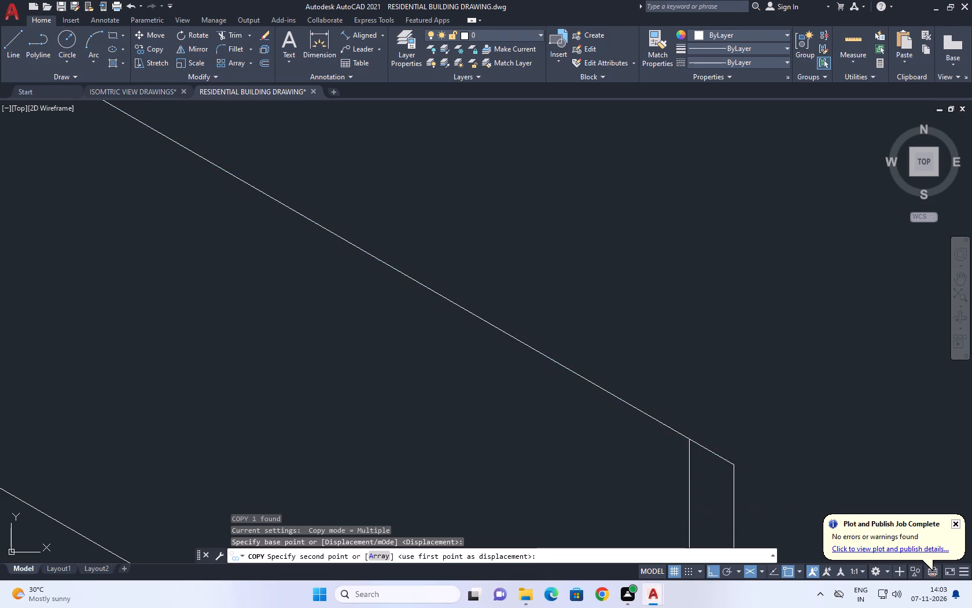
# Copy the upper rail's receding line about 0.1 toward the front, ending its near end on the inner vertical line.
pyautogui.click(726, 455)
pyautogui.click(711, 461)
pyautogui.press('c')
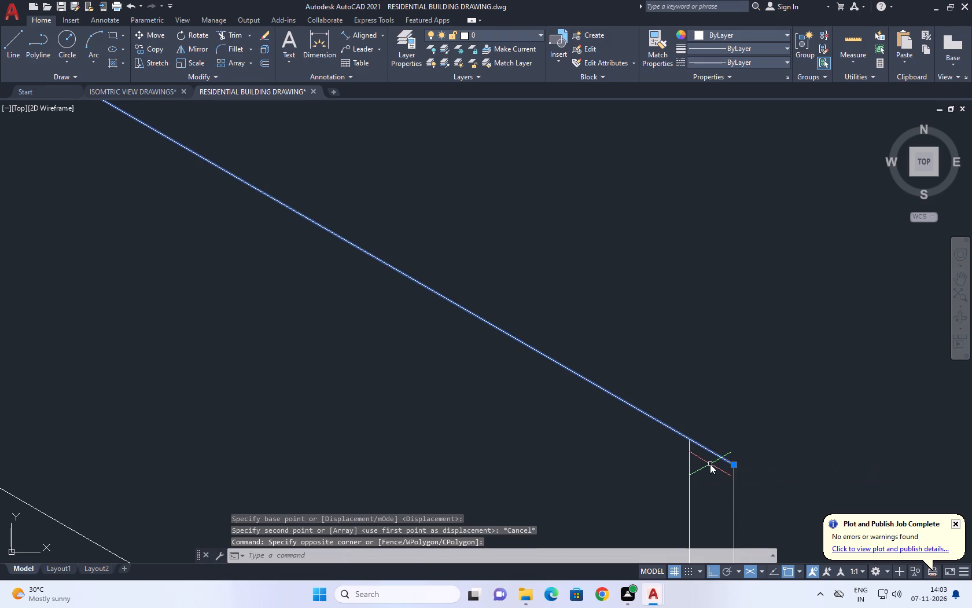
pyautogui.press('o')
pyautogui.press('space')
pyautogui.click(730, 462)
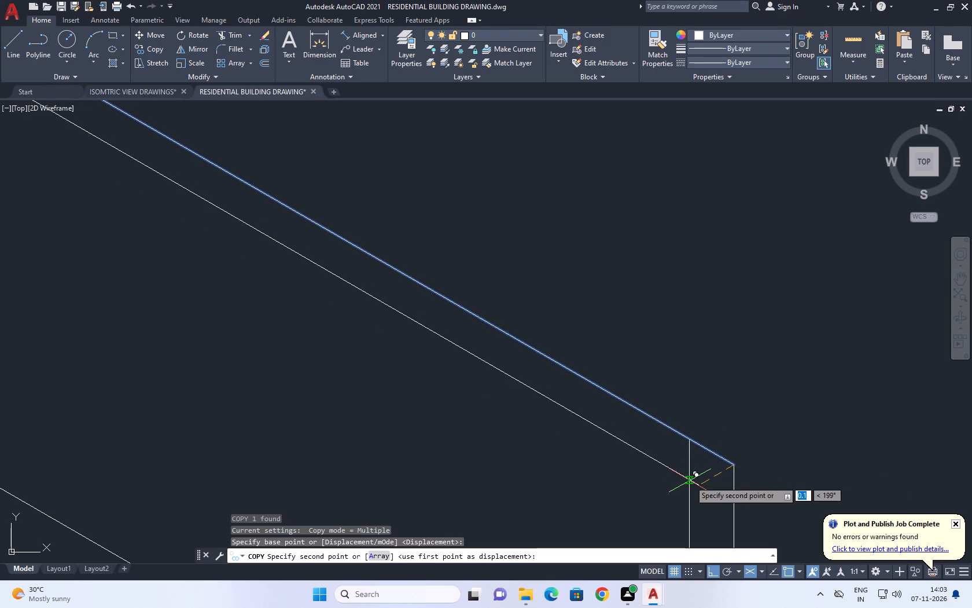
pyautogui.moveTo(689, 481); pyautogui.dragTo(704, 462)
pyautogui.press('space')
# Copy the inner vertical line straight down about 0.1 so its top meets the lower rail line's near end.
pyautogui.scroll(-2, 749, 405)
pyautogui.moveTo(723, 442); pyautogui.dragTo(729, 400, button='middle')
pyautogui.scroll(1, 728, 402)
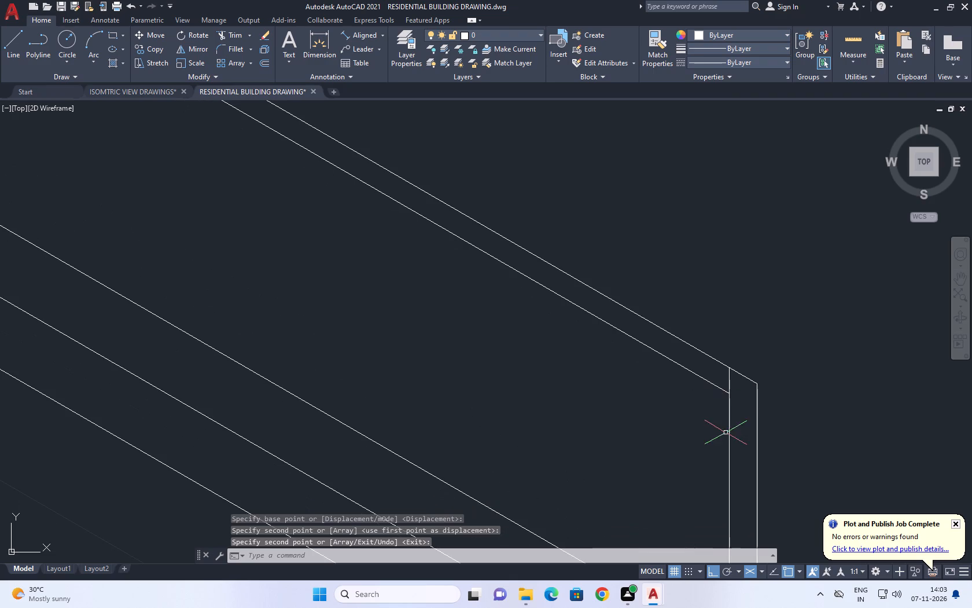
pyautogui.click(734, 411)
pyautogui.click(720, 426)
pyautogui.moveTo(719, 436); pyautogui.dragTo(736, 380, button='middle')
pyautogui.press('c')
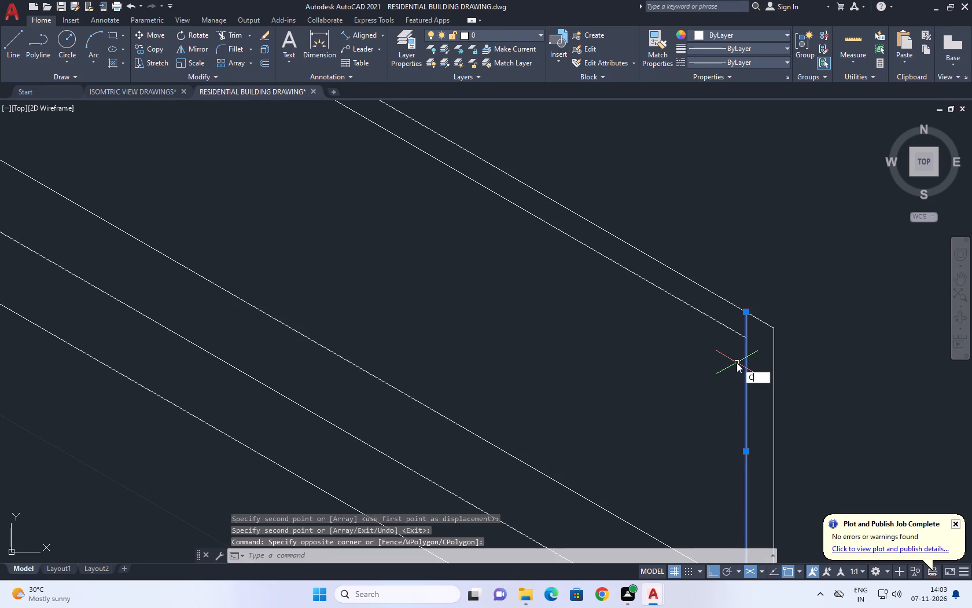
pyautogui.press('o')
pyautogui.press('space')
pyautogui.click(744, 314)
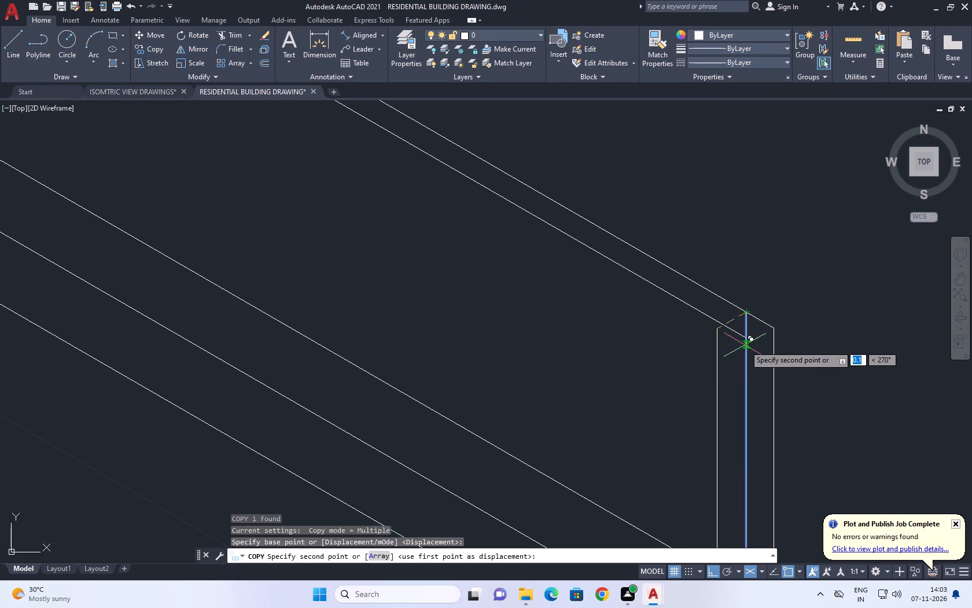
pyautogui.click(746, 340)
pyautogui.scroll(2, 744, 348)
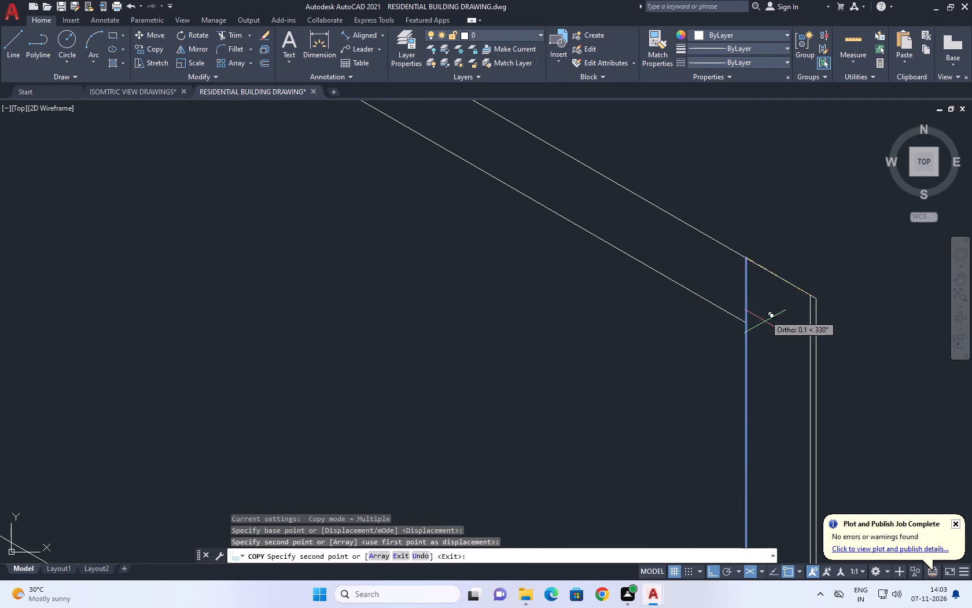
pyautogui.press('Escape')
# Delete the original inner vertical line that reaches the upper rail line.
pyautogui.click(749, 289)
pyautogui.click(744, 292)
pyautogui.scroll(-1, 745, 298)
pyautogui.moveTo(772, 339); pyautogui.dragTo(726, 229, button='middle')
pyautogui.scroll(-2, 721, 247)
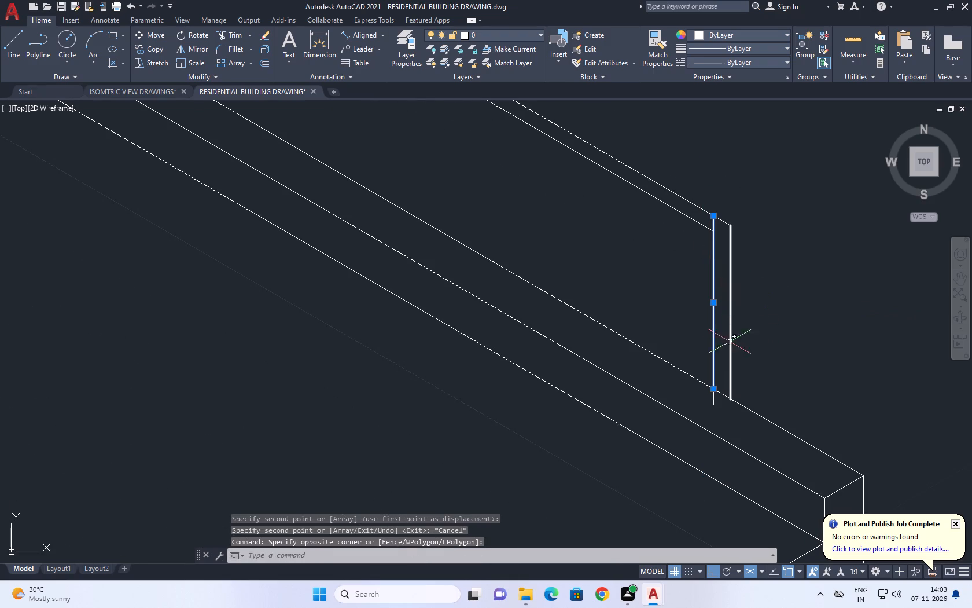
pyautogui.press('Delete')
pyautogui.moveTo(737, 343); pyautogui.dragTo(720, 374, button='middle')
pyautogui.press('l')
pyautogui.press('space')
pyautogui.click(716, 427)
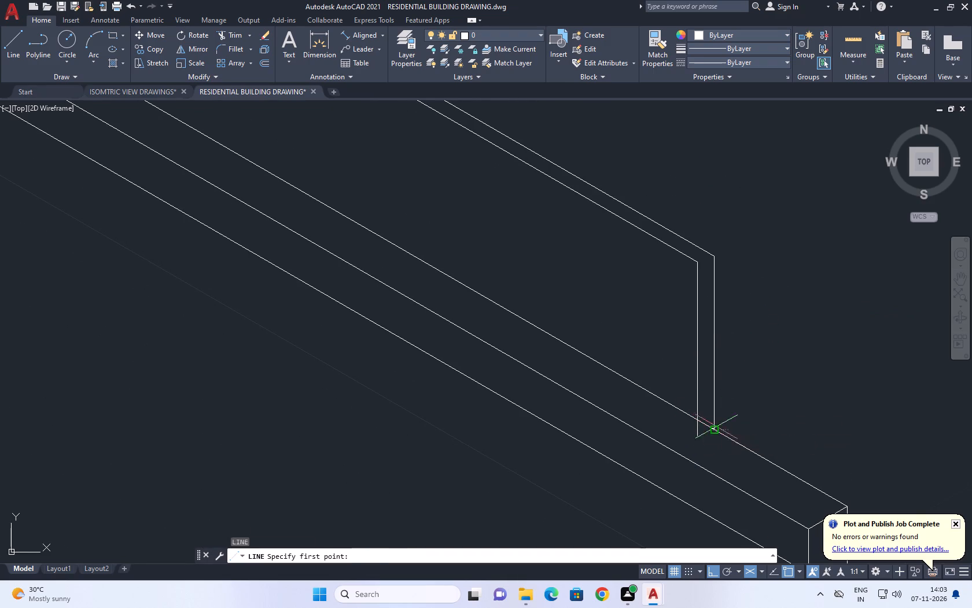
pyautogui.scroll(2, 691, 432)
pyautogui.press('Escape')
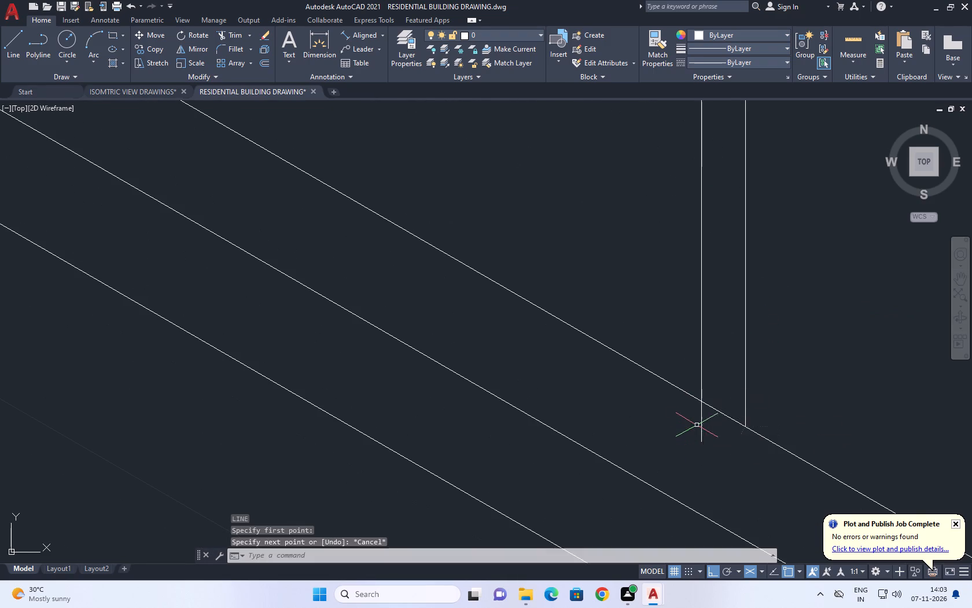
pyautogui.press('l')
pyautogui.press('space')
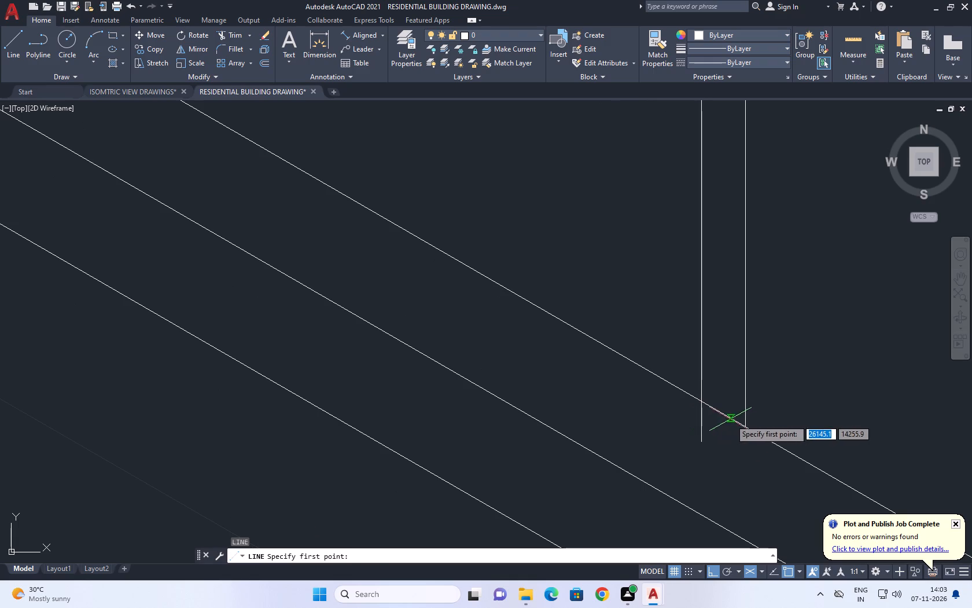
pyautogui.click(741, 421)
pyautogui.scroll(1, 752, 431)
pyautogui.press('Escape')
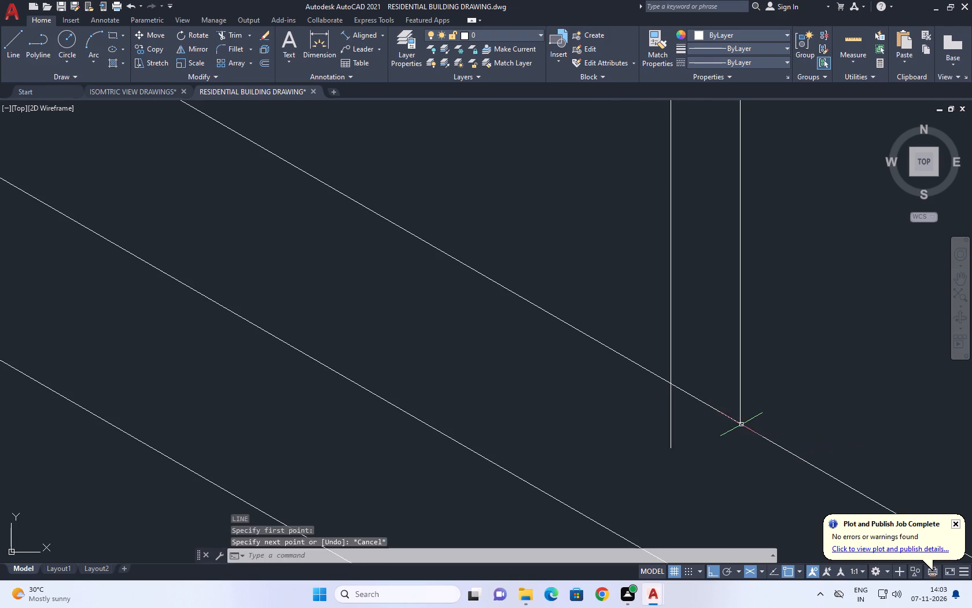
# Draw a line about 0.1 long at 210° from the foot of the outer vertical line, using the right isoplane.
pyautogui.press('space')
pyautogui.click(742, 422)
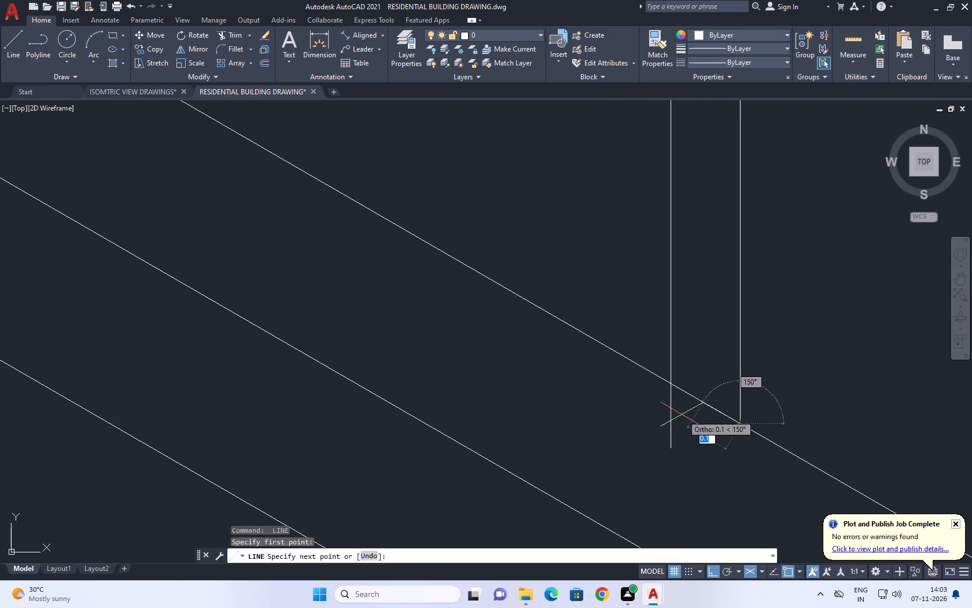
pyautogui.press('F5')
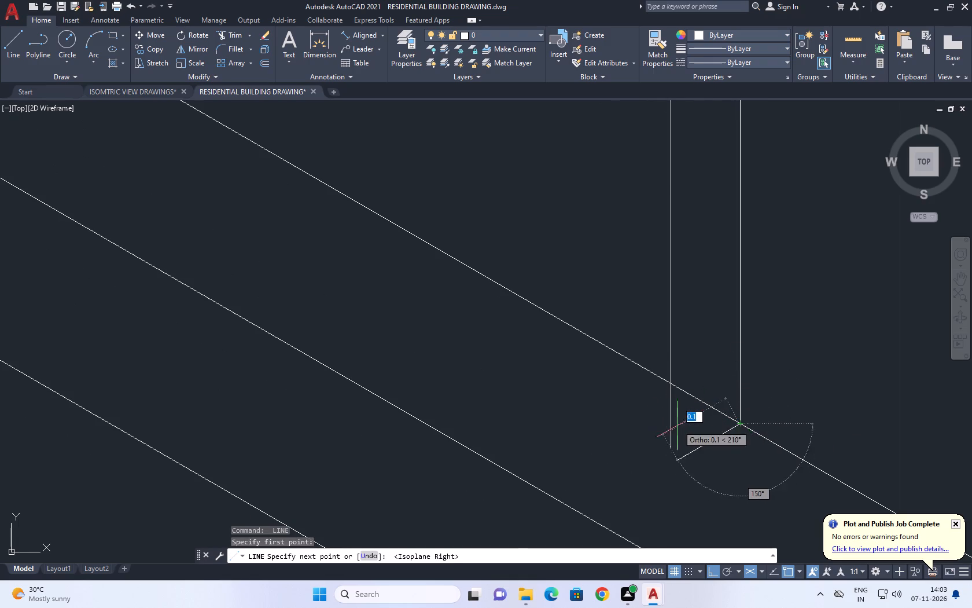
pyautogui.scroll(2, 673, 443)
pyautogui.click(653, 441)
pyautogui.press('Escape')
# Fillet the short bottom line and the inner vertical line with radius 0 to close the post's lower corner.
pyautogui.moveTo(694, 435); pyautogui.dragTo(658, 378, button='middle')
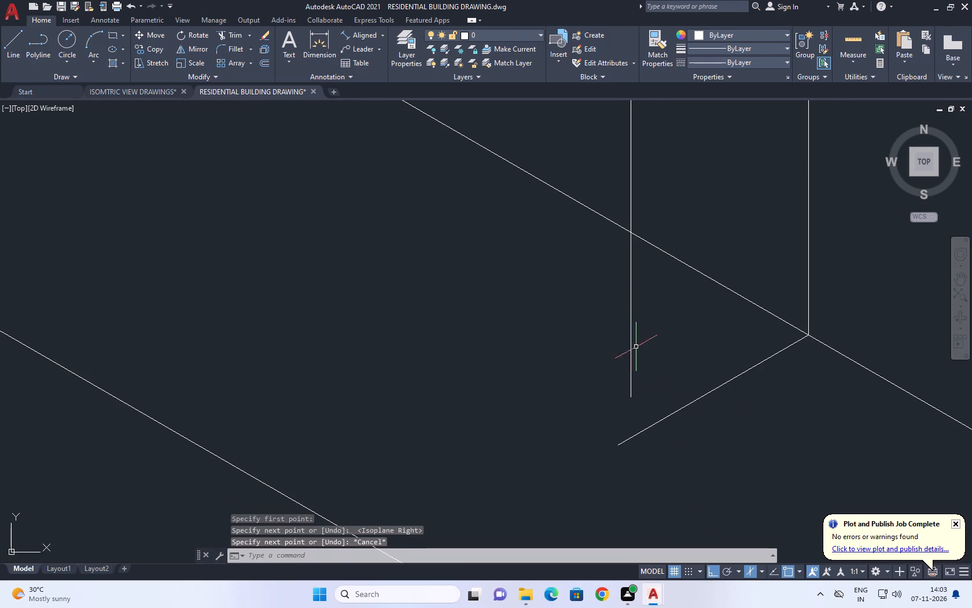
pyautogui.press('f')
pyautogui.press('space')
pyautogui.click(669, 416)
pyautogui.click(630, 393)
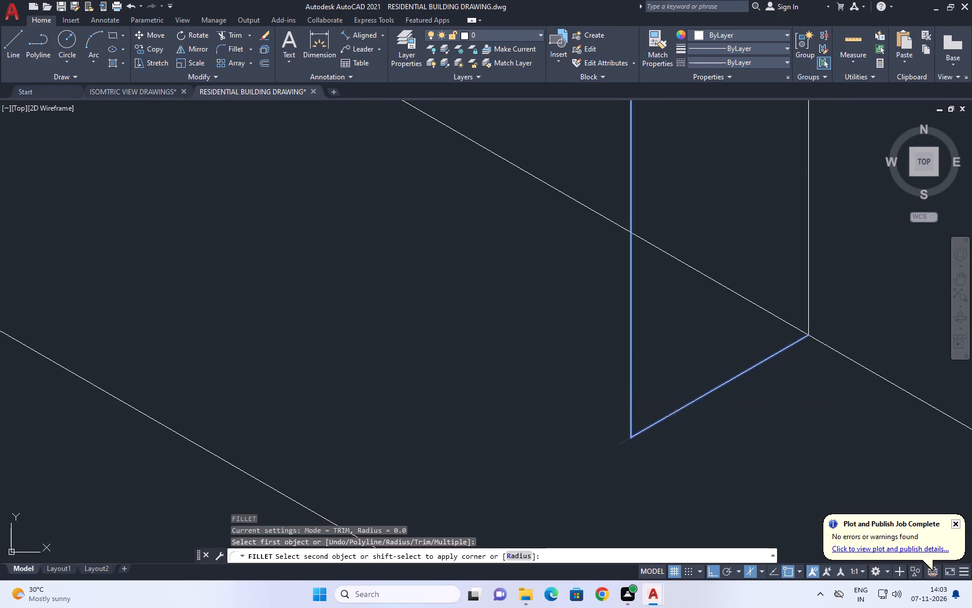
pyautogui.scroll(-5, 660, 393)
pyautogui.moveTo(665, 361); pyautogui.dragTo(681, 387, button='middle')
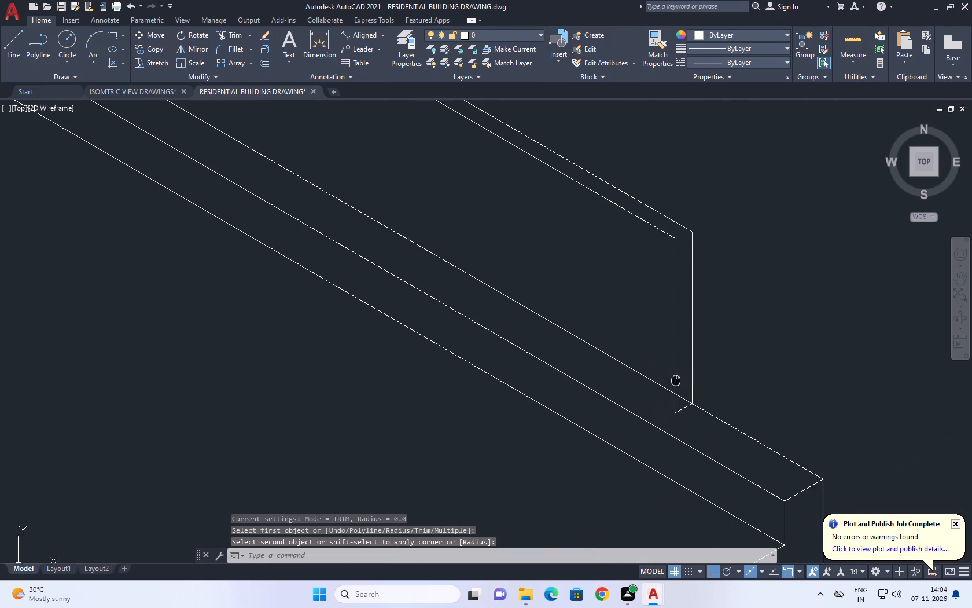
pyautogui.moveTo(681, 387); pyautogui.dragTo(704, 427, button='middle')
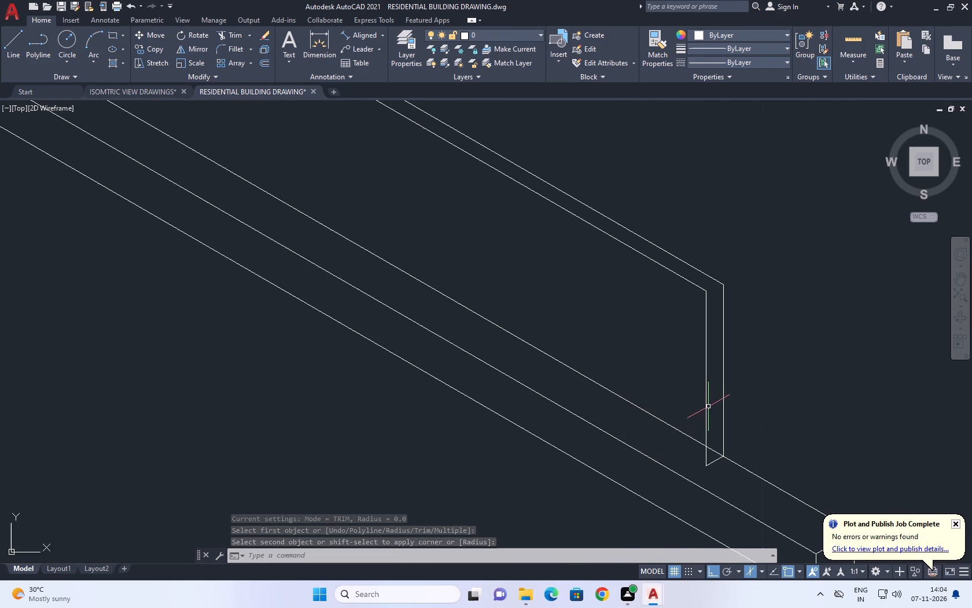
# Draw a short line across the post's top, joining the near ends of the lower and upper rail lines.
pyautogui.scroll(-2, 706, 407)
pyautogui.moveTo(726, 404); pyautogui.dragTo(656, 436, button='middle')
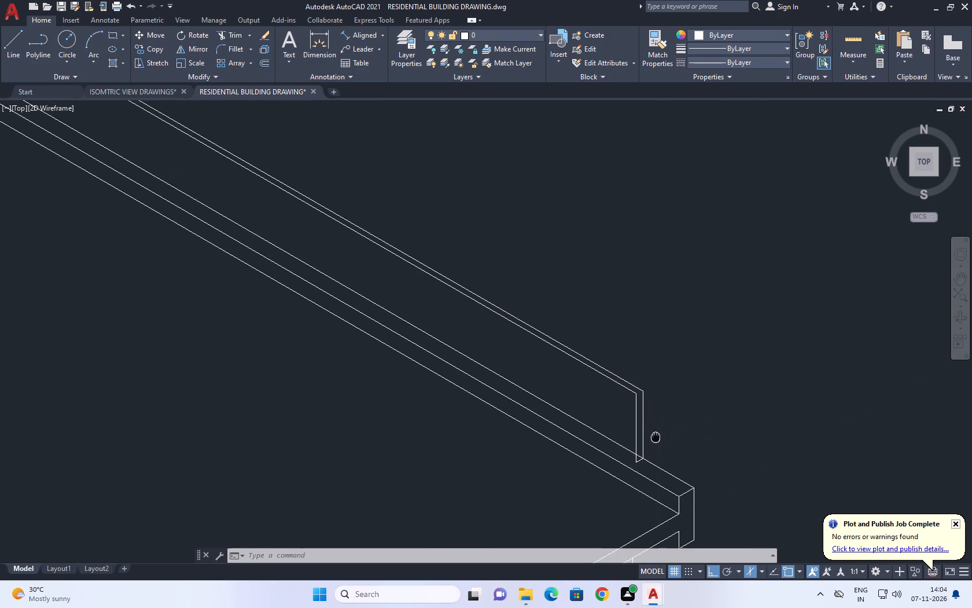
pyautogui.moveTo(656, 436); pyautogui.dragTo(654, 436, button='middle')
pyautogui.moveTo(644, 430); pyautogui.dragTo(598, 410, button='middle')
pyautogui.scroll(1, 605, 406)
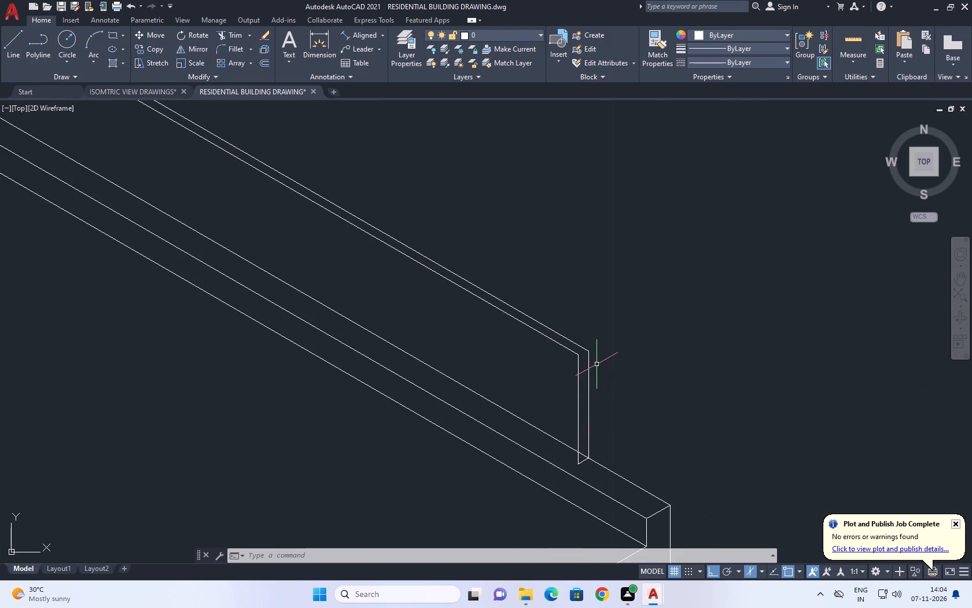
pyautogui.press('l')
pyautogui.press('space')
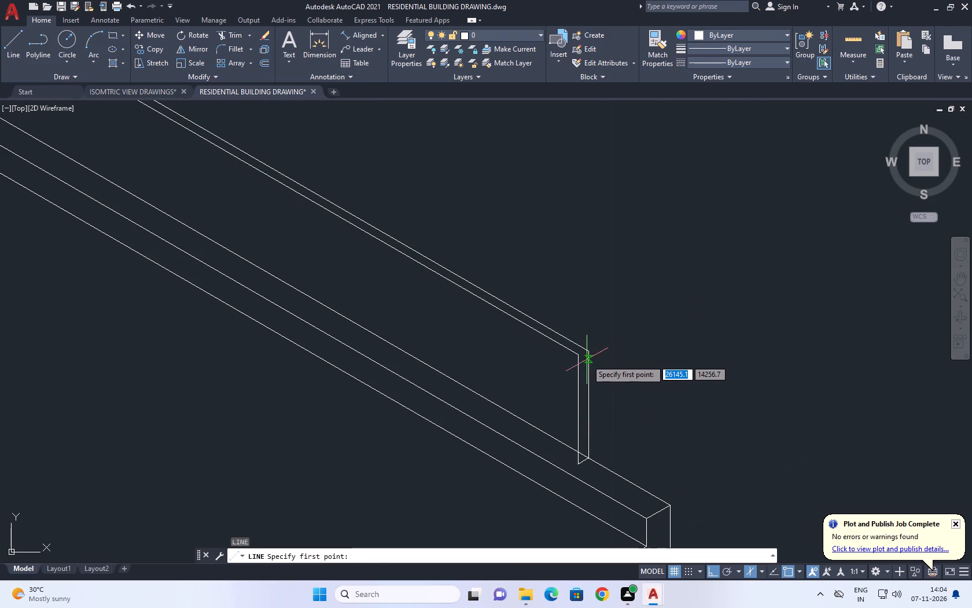
pyautogui.click(579, 358)
pyautogui.click(594, 351)
pyautogui.press('space')
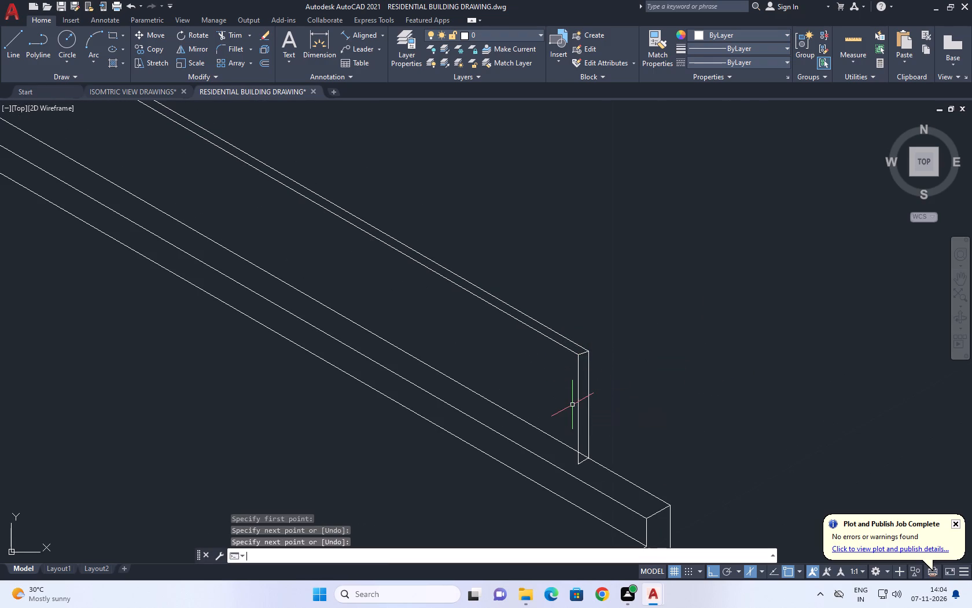
# Copy the post's inner vertical line a short distance along the lower rail line toward the far corner.
pyautogui.scroll(1, 572, 405)
pyautogui.click(580, 400)
pyautogui.click(566, 393)
pyautogui.scroll(1, 575, 389)
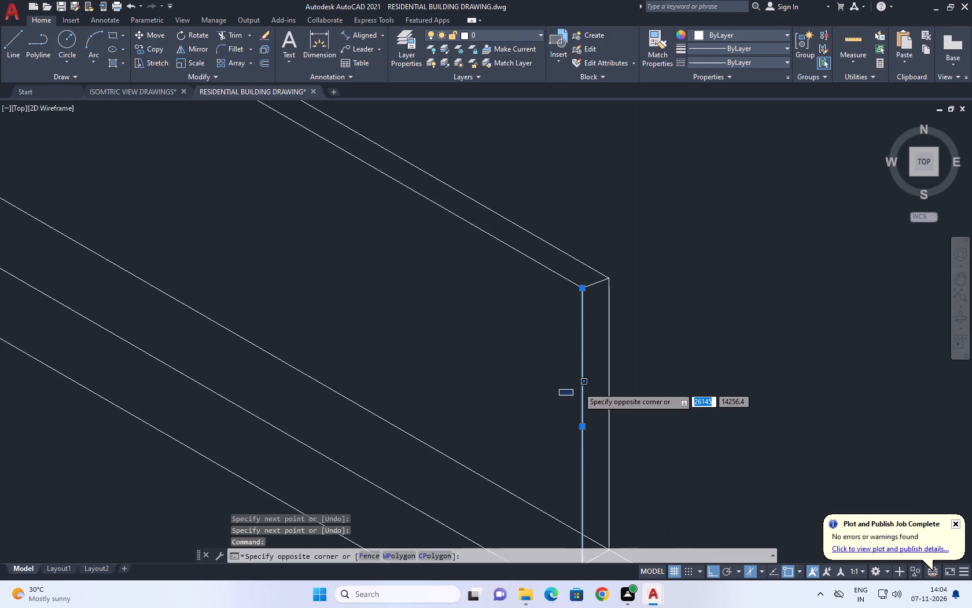
pyautogui.middleClick(578, 386)
pyautogui.click(544, 381)
pyautogui.press('c')
pyautogui.press('o')
pyautogui.press('space')
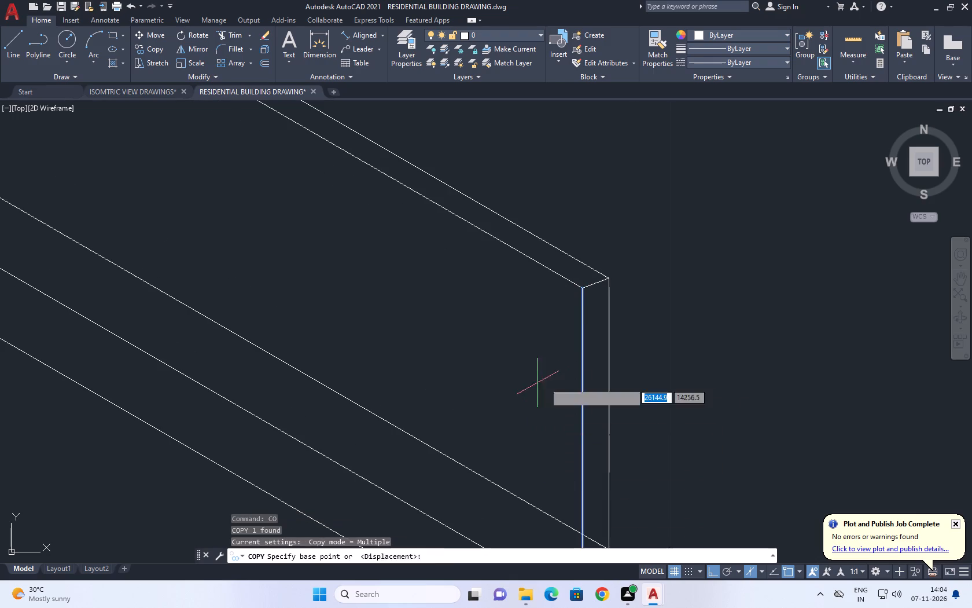
pyautogui.click(580, 290)
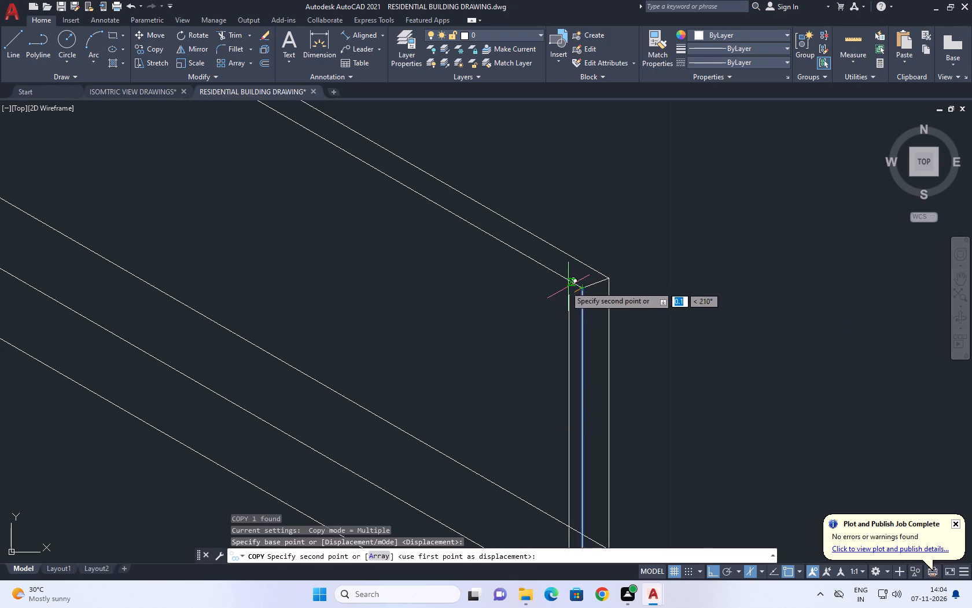
pyautogui.click(563, 285)
pyautogui.press('space')
# Draw a short bottom line joining the feet of the copied vertical line and the post's front vertical line.
pyautogui.scroll(-2, 606, 259)
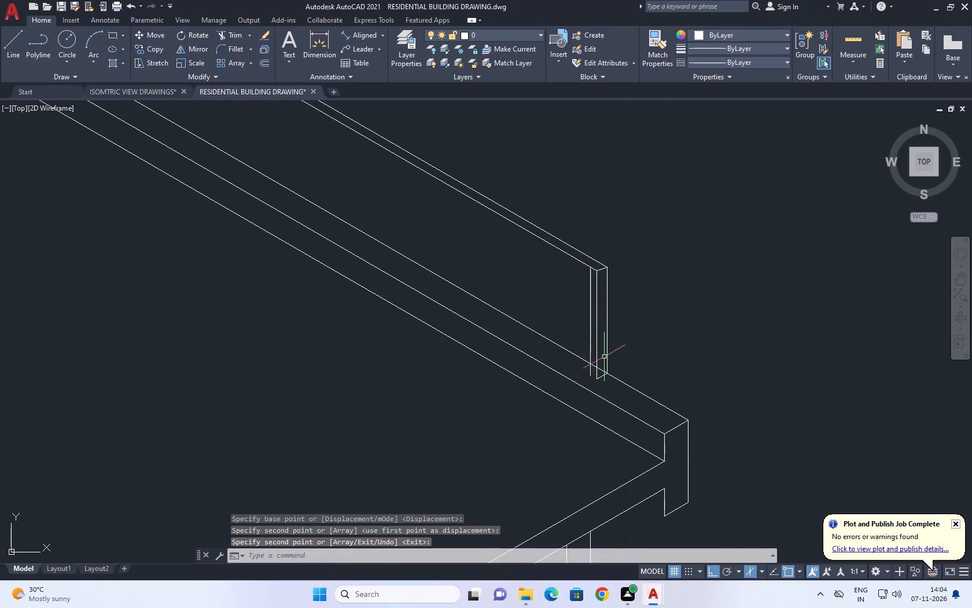
pyautogui.scroll(1, 588, 383)
pyautogui.moveTo(552, 364); pyautogui.dragTo(607, 398, button='middle')
pyautogui.press('l')
pyautogui.press('space')
pyautogui.scroll(3, 613, 392)
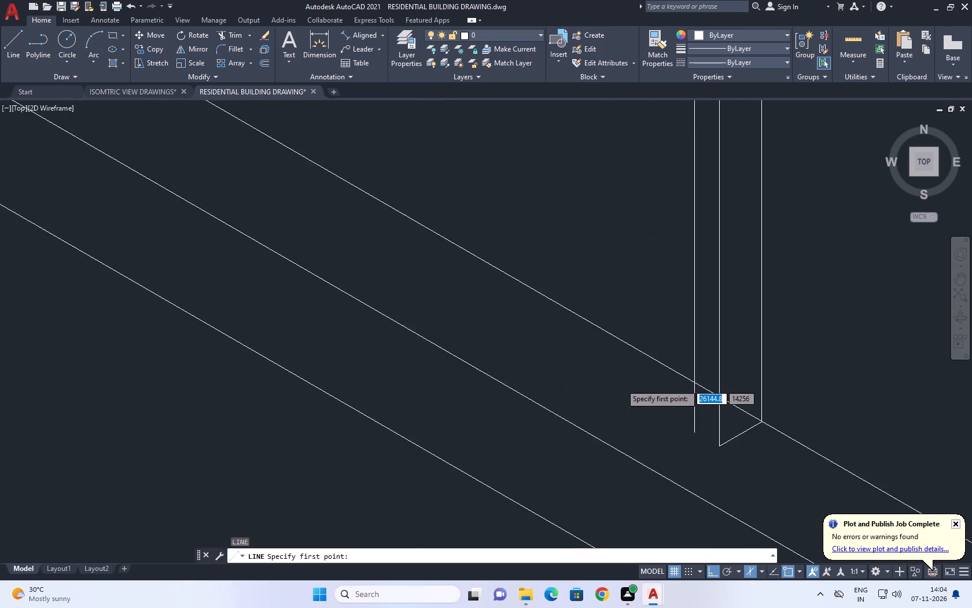
pyautogui.click(777, 475)
pyautogui.click(737, 452)
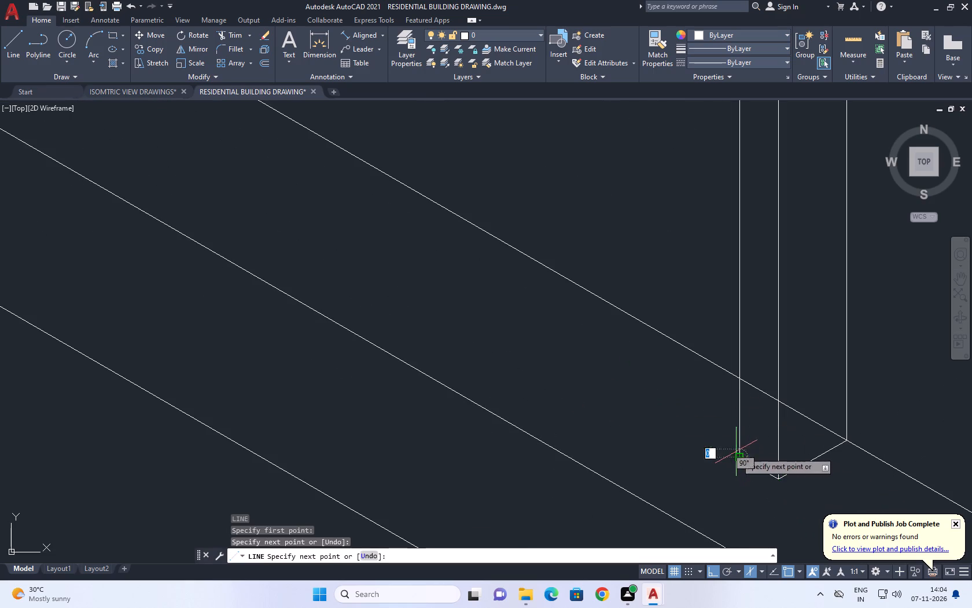
pyautogui.press('space')
# Copy the completed railing post as an array of 50 items fitted along the lower rail line up to the far corner.
pyautogui.scroll(-2, 559, 390)
pyautogui.scroll(-2, 636, 391)
pyautogui.click(624, 269)
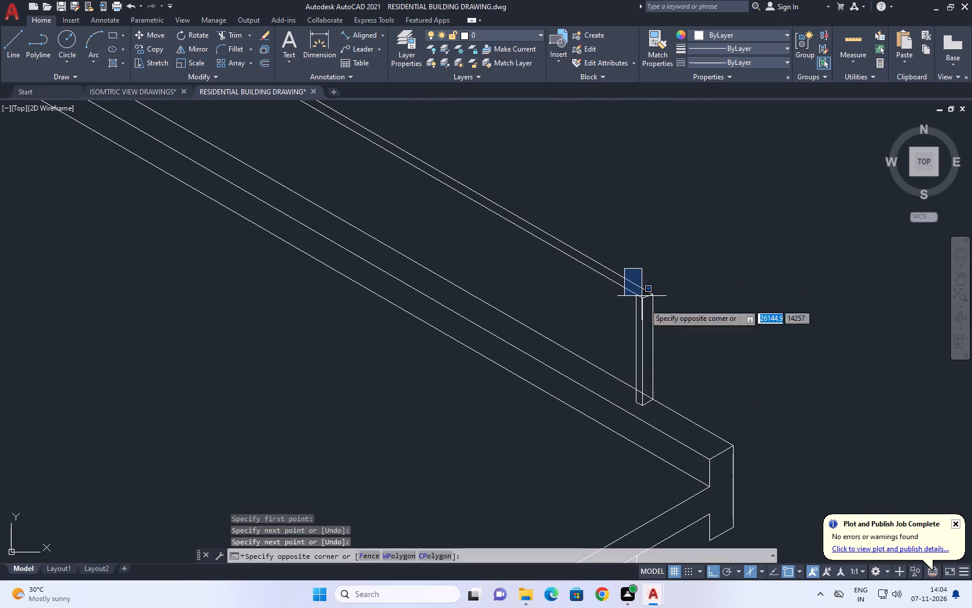
pyautogui.click(670, 416)
pyautogui.moveTo(665, 398); pyautogui.dragTo(695, 420, button='middle')
pyautogui.press('c')
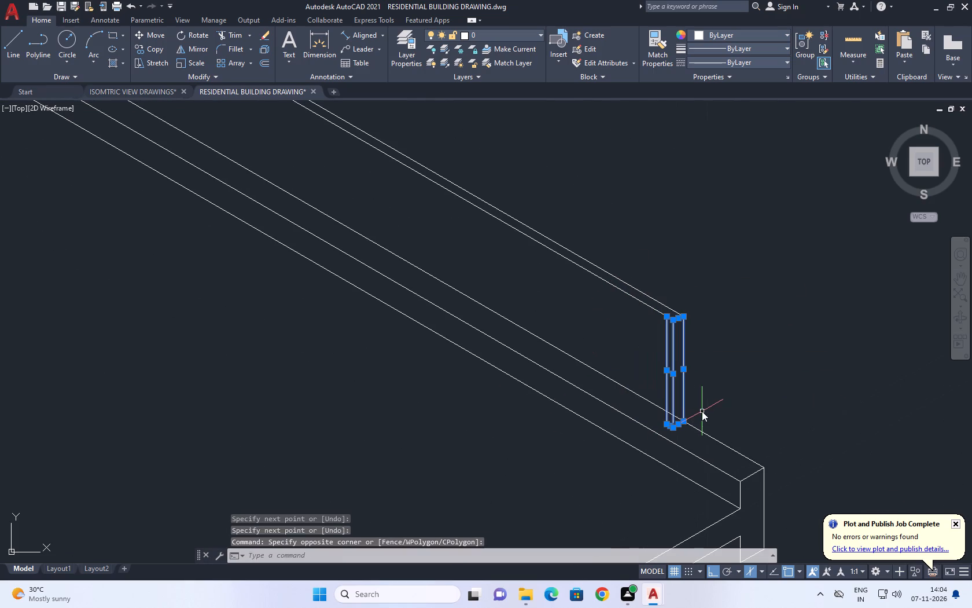
pyautogui.write('O')
pyautogui.press('space')
pyautogui.scroll(2, 667, 335)
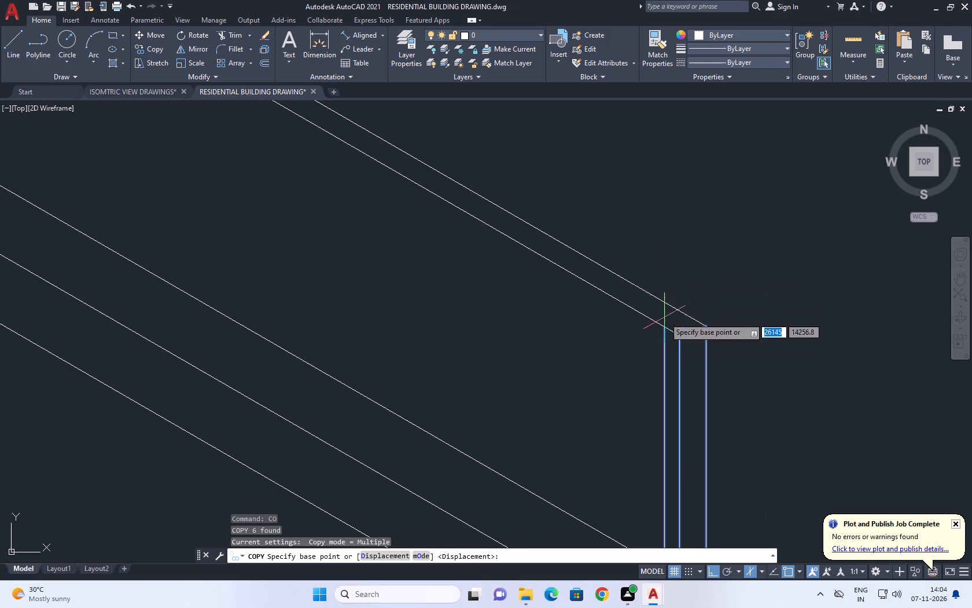
pyautogui.click(664, 327)
pyautogui.scroll(-4, 584, 299)
pyautogui.moveTo(561, 278); pyautogui.dragTo(657, 324, button='middle')
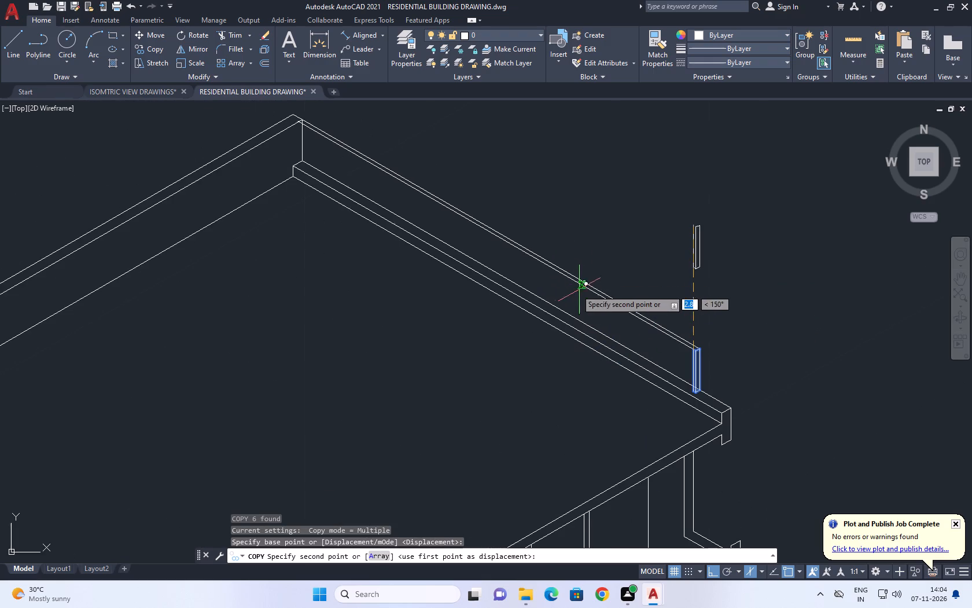
pyautogui.scroll(1, 575, 303)
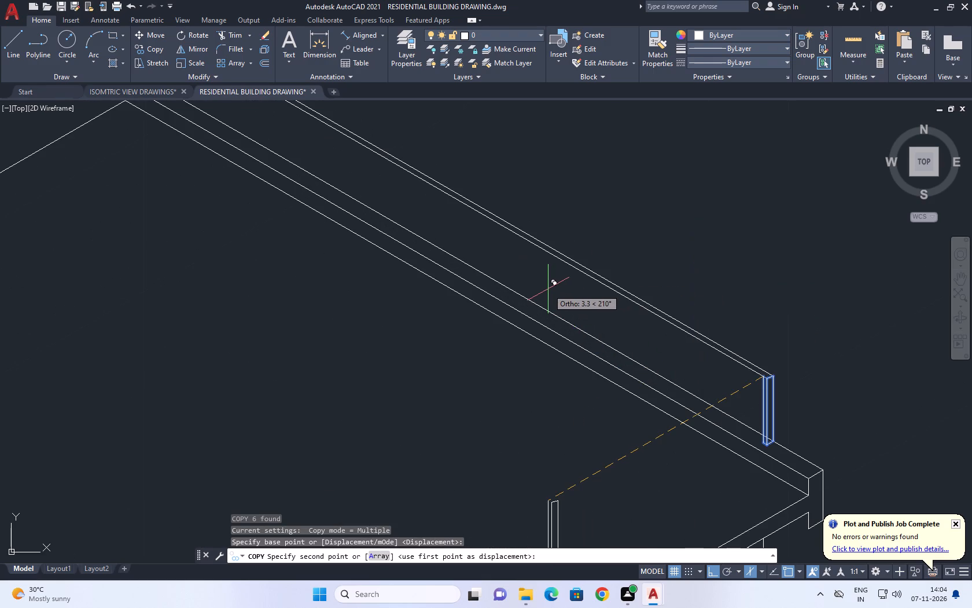
pyautogui.press('F5')
pyautogui.write('AR')
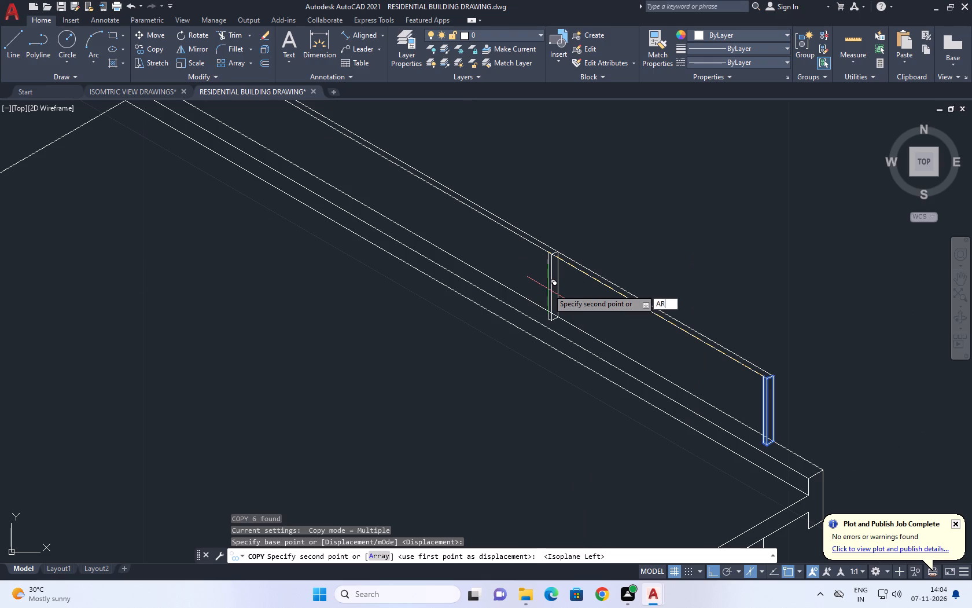
pyautogui.press('space')
pyautogui.write('50')
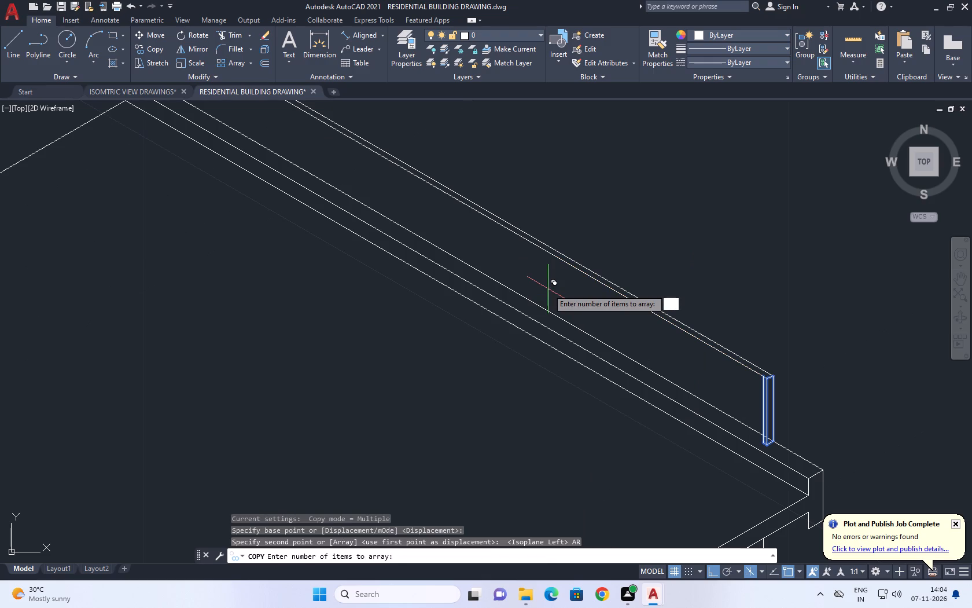
pyautogui.press('space')
pyautogui.write('F')
pyautogui.press('space')
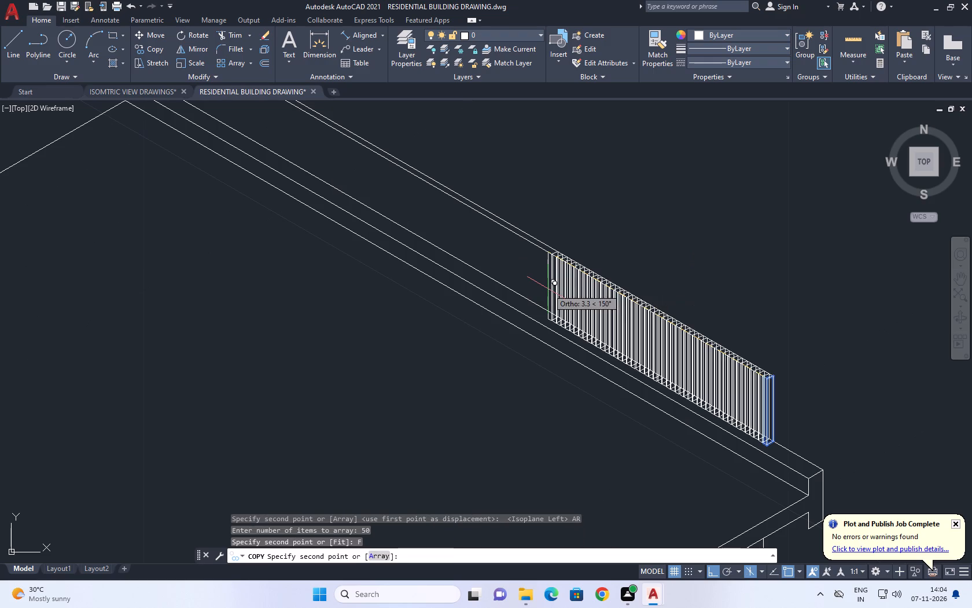
pyautogui.scroll(-2, 395, 270)
pyautogui.moveTo(388, 214); pyautogui.dragTo(548, 306, button='middle')
pyautogui.scroll(2, 482, 294)
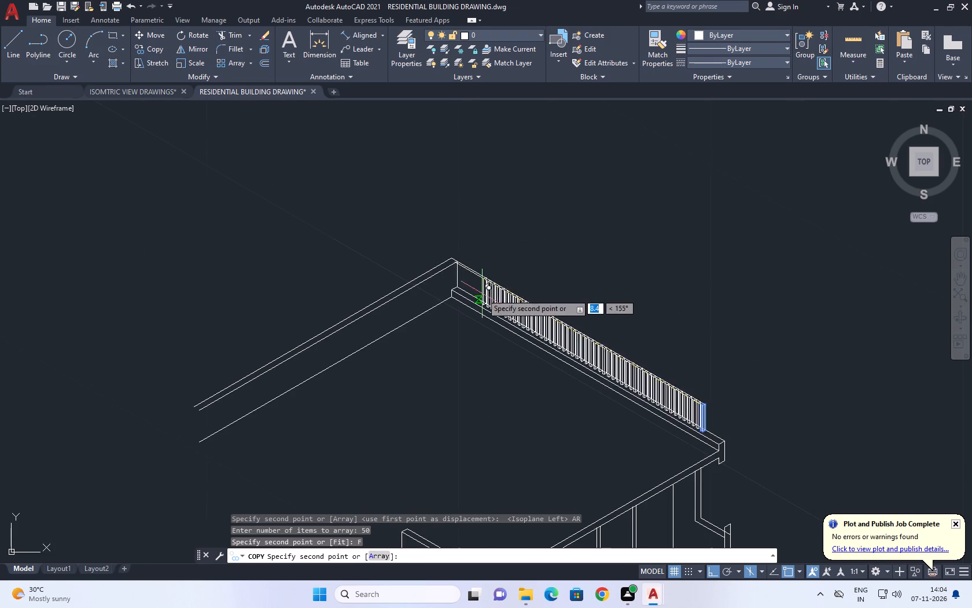
pyautogui.scroll(3, 447, 241)
pyautogui.scroll(2, 382, 199)
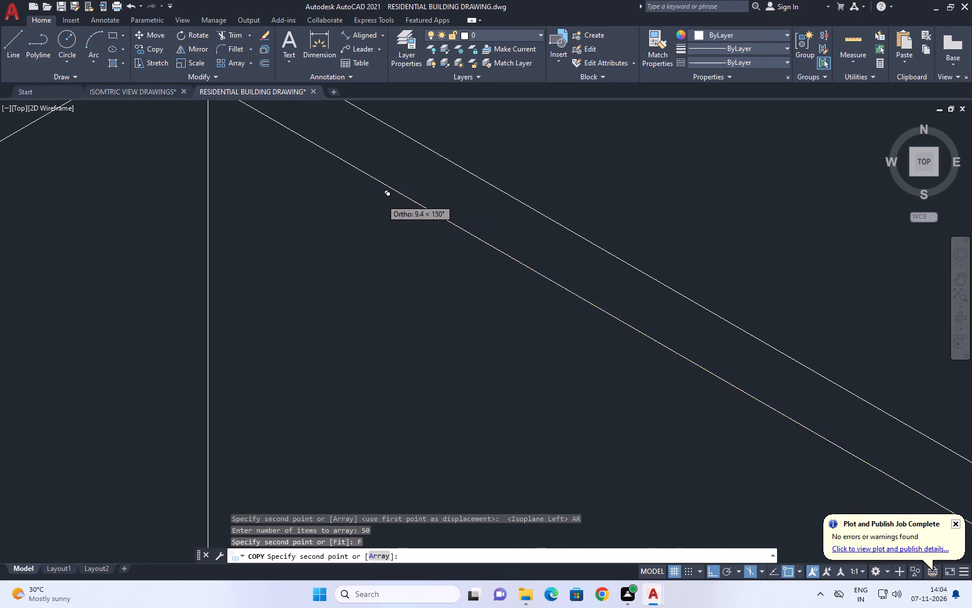
pyautogui.scroll(-2, 308, 143)
pyautogui.moveTo(369, 174); pyautogui.dragTo(407, 202, button='middle')
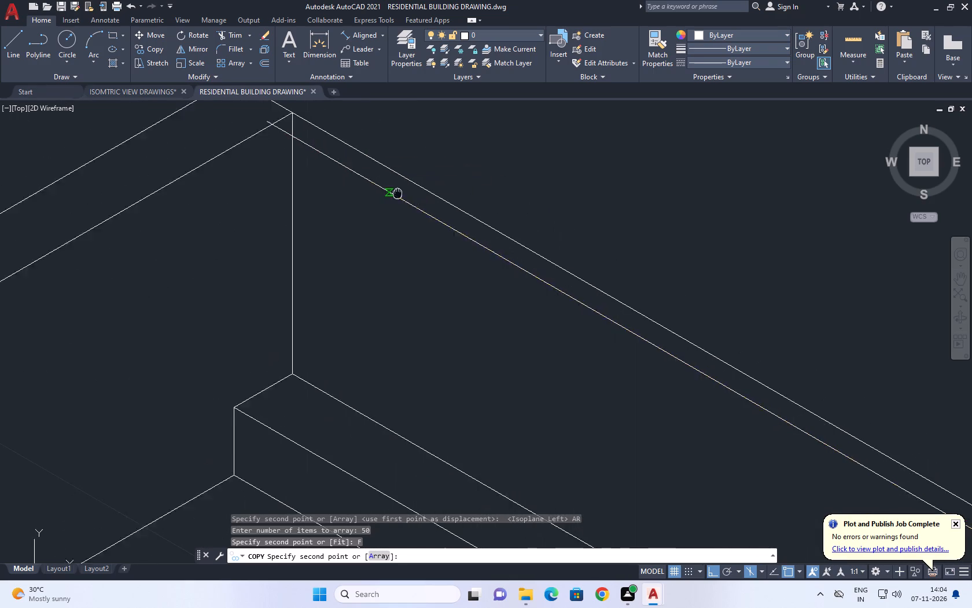
pyautogui.moveTo(407, 202); pyautogui.dragTo(427, 221, button='middle')
pyautogui.scroll(1, 326, 148)
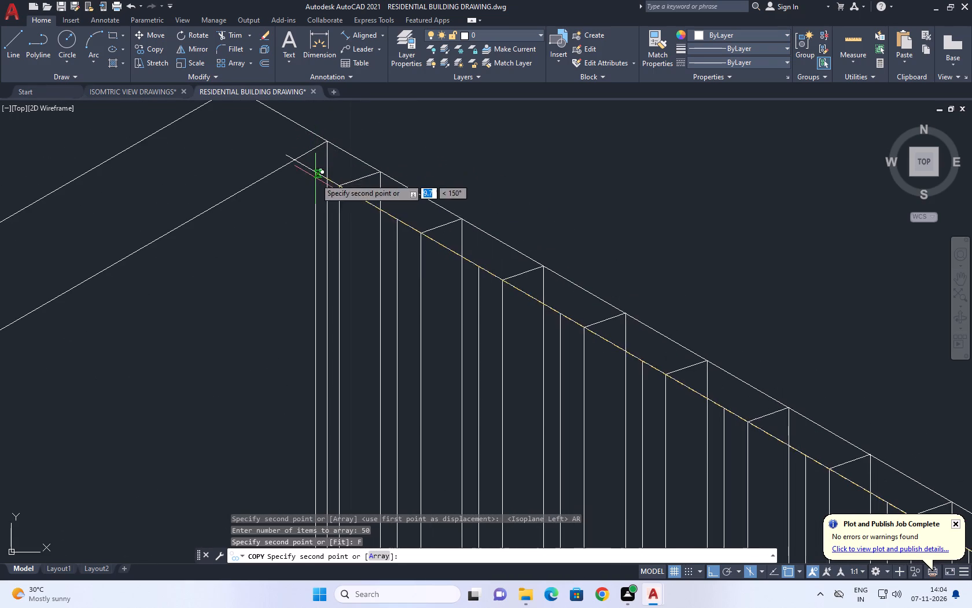
pyautogui.click(326, 176)
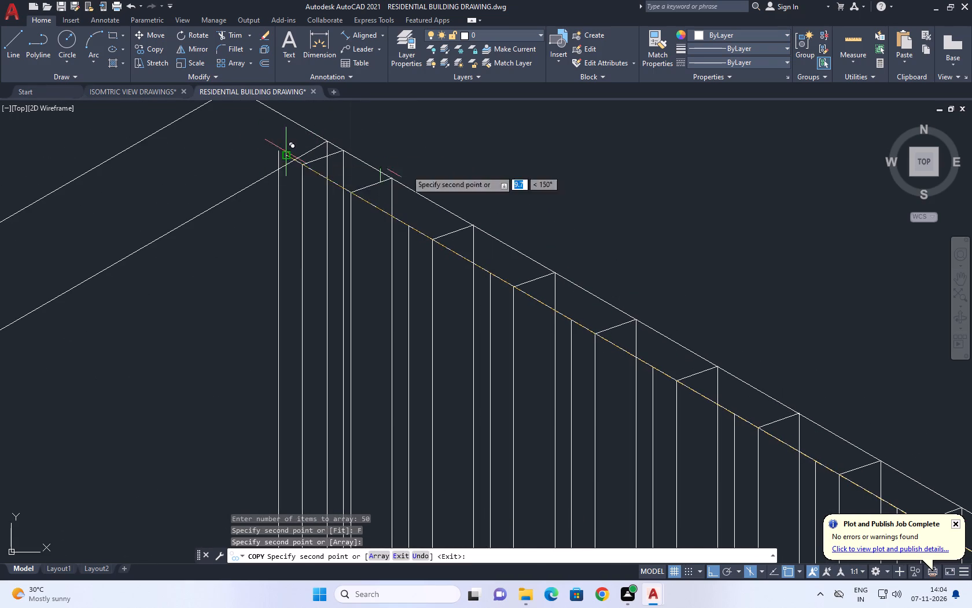
pyautogui.scroll(-4, 537, 200)
pyautogui.press('Escape')
# Examine the arrayed posts along the railing, from the far corner down to the near end above the parapet.
pyautogui.scroll(-3, 487, 187)
pyautogui.scroll(5, 555, 257)
pyautogui.moveTo(818, 293); pyautogui.dragTo(818, 296, button='middle')
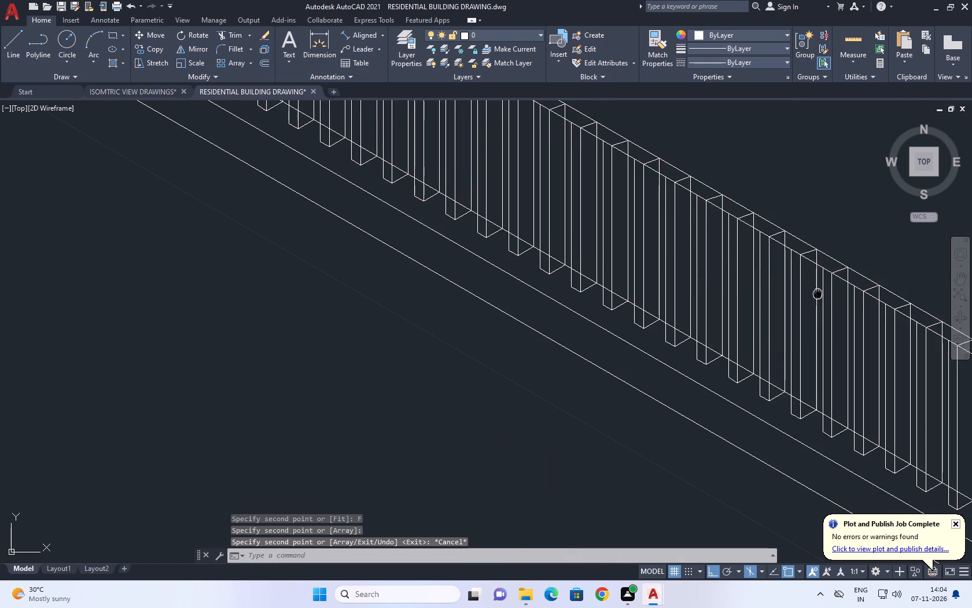
pyautogui.moveTo(818, 296); pyautogui.dragTo(432, 284, button='middle')
pyautogui.moveTo(732, 349); pyautogui.dragTo(499, 279, button='middle')
pyautogui.moveTo(564, 318); pyautogui.dragTo(498, 288, button='middle')
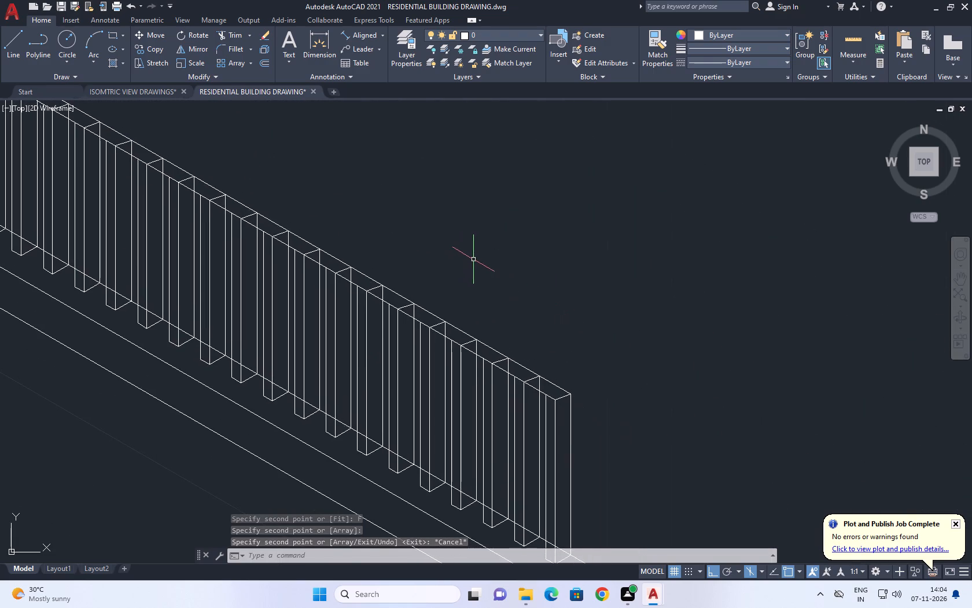
pyautogui.scroll(-2, 478, 261)
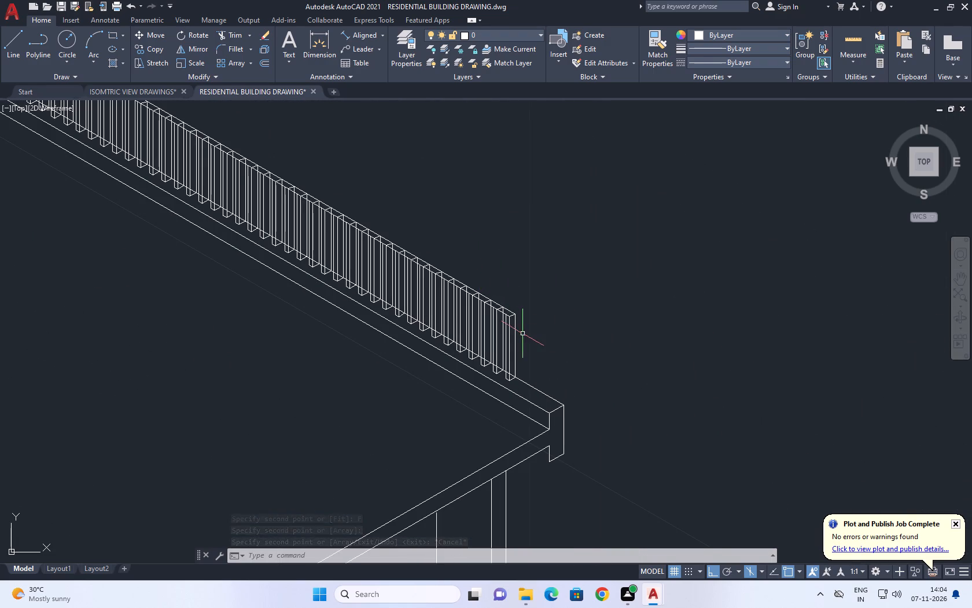
pyautogui.scroll(2, 515, 376)
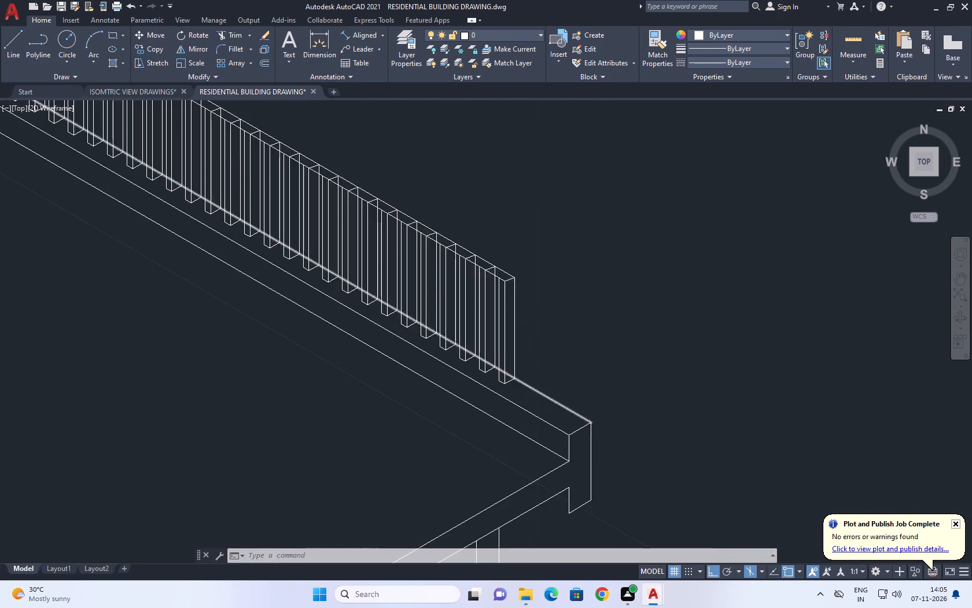
pyautogui.scroll(1, 492, 378)
pyautogui.moveTo(587, 484); pyautogui.dragTo(671, 545, button='middle')
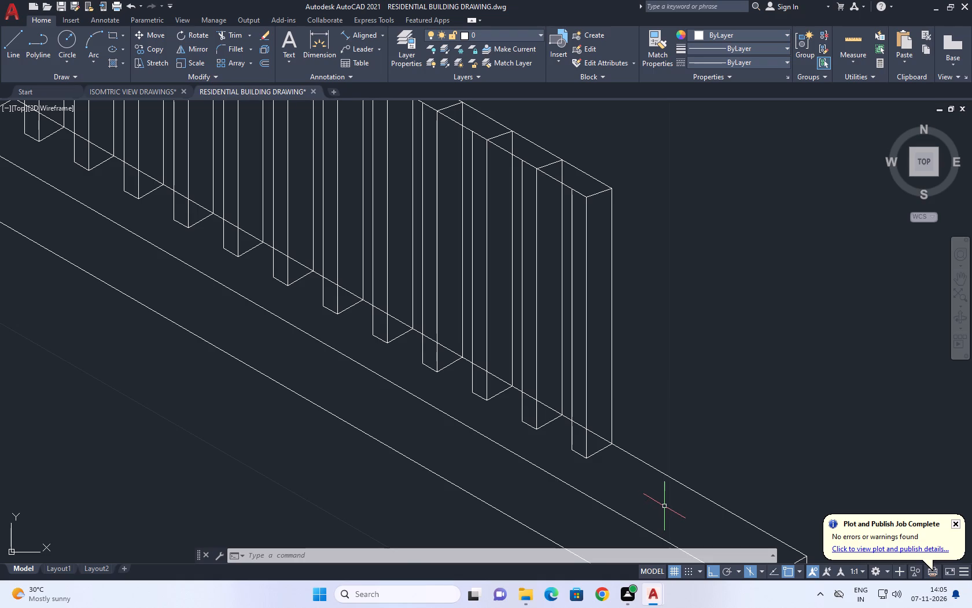
pyautogui.scroll(-4, 664, 506)
pyautogui.moveTo(662, 486); pyautogui.dragTo(603, 449, button='middle')
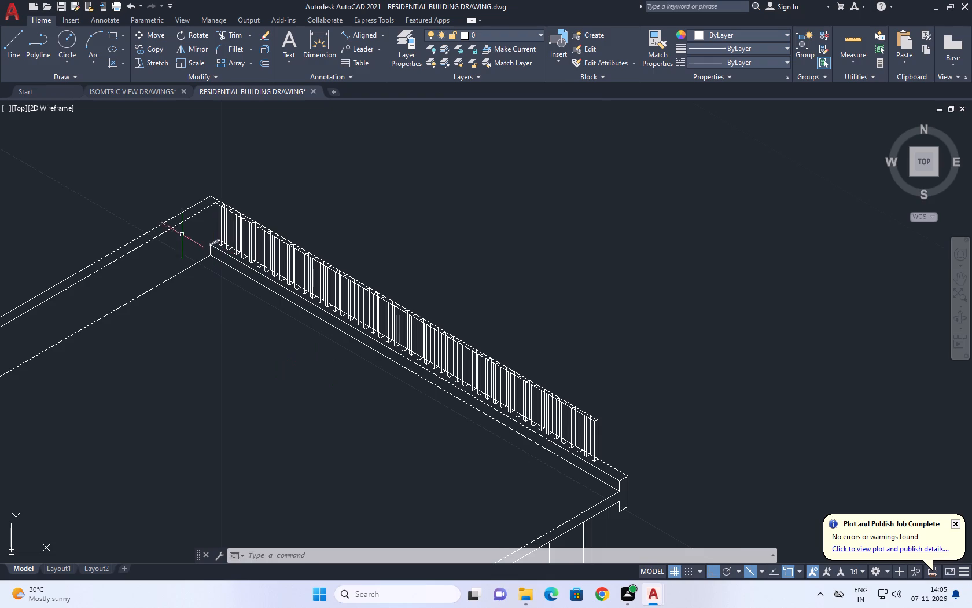
# Starting at the far corner, trim the first posts' vertical segments and short top lines between the upper and lower rail lines.
pyautogui.scroll(2, 219, 202)
pyautogui.moveTo(281, 239); pyautogui.dragTo(307, 280, button='middle')
pyautogui.scroll(1, 307, 280)
pyautogui.click(229, 34)
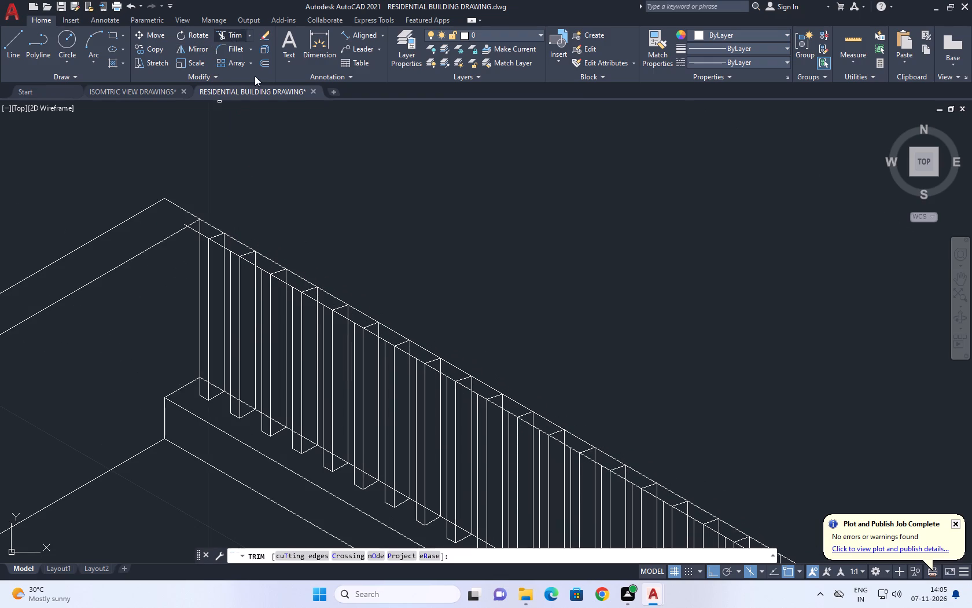
pyautogui.scroll(3, 203, 225)
pyautogui.click(179, 228)
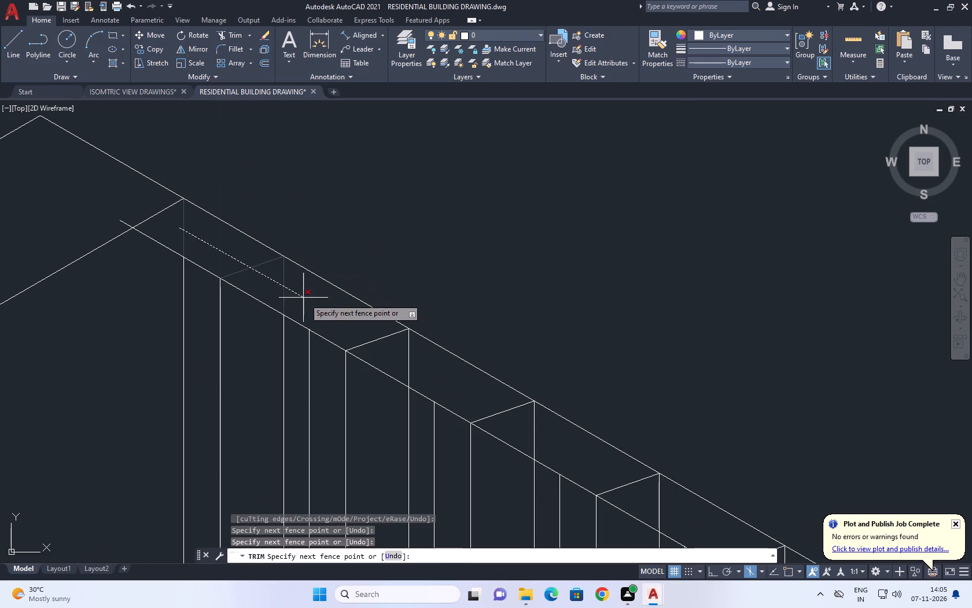
pyautogui.moveTo(427, 367); pyautogui.dragTo(438, 369)
pyautogui.scroll(-2, 371, 329)
pyautogui.moveTo(448, 378); pyautogui.dragTo(324, 234, button='middle')
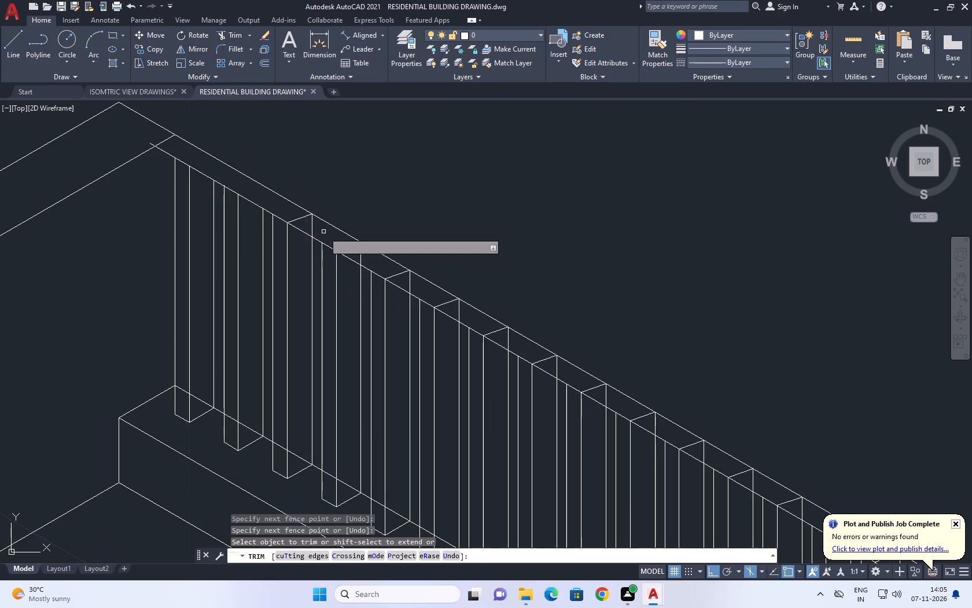
pyautogui.click(292, 214)
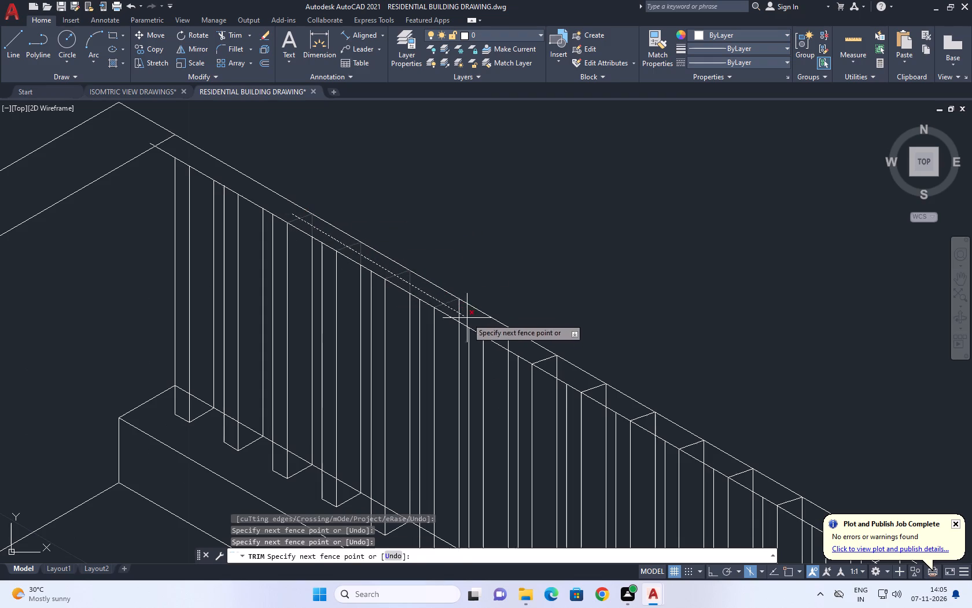
pyautogui.click(481, 332)
pyautogui.moveTo(730, 356); pyautogui.dragTo(439, 270, button='middle')
pyautogui.click(182, 238)
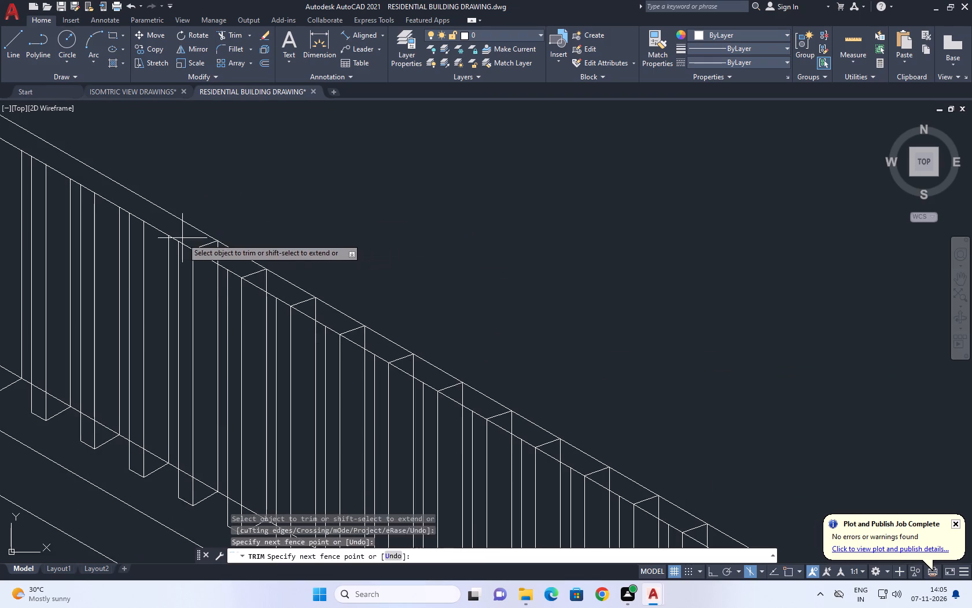
pyautogui.click(415, 368)
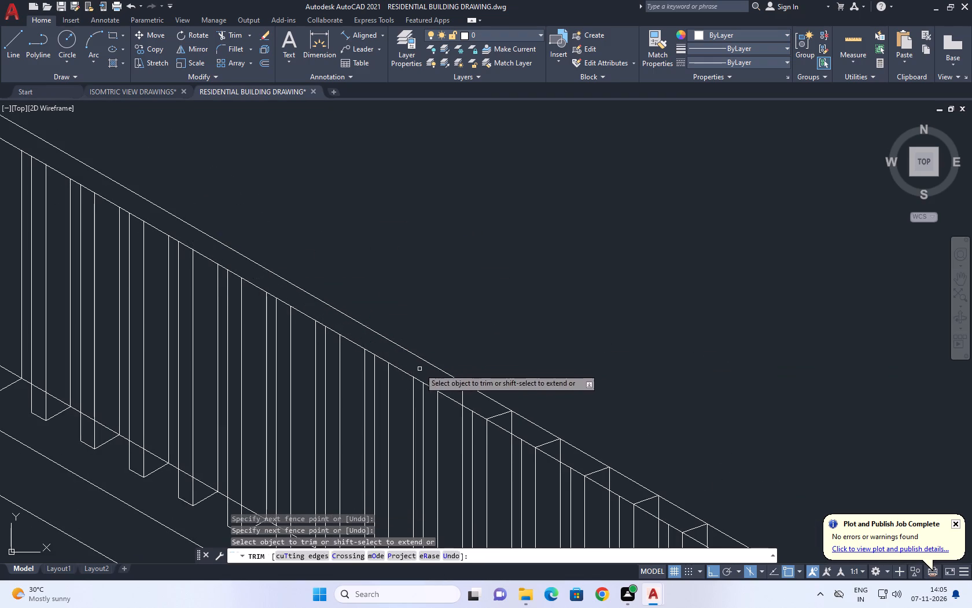
# Trim the post segments and short top lines between the two rail lines along the railing's middle stretch.
pyautogui.scroll(1, 415, 358)
pyautogui.moveTo(413, 356); pyautogui.dragTo(309, 259, button='middle')
pyautogui.moveTo(327, 294); pyautogui.dragTo(337, 301)
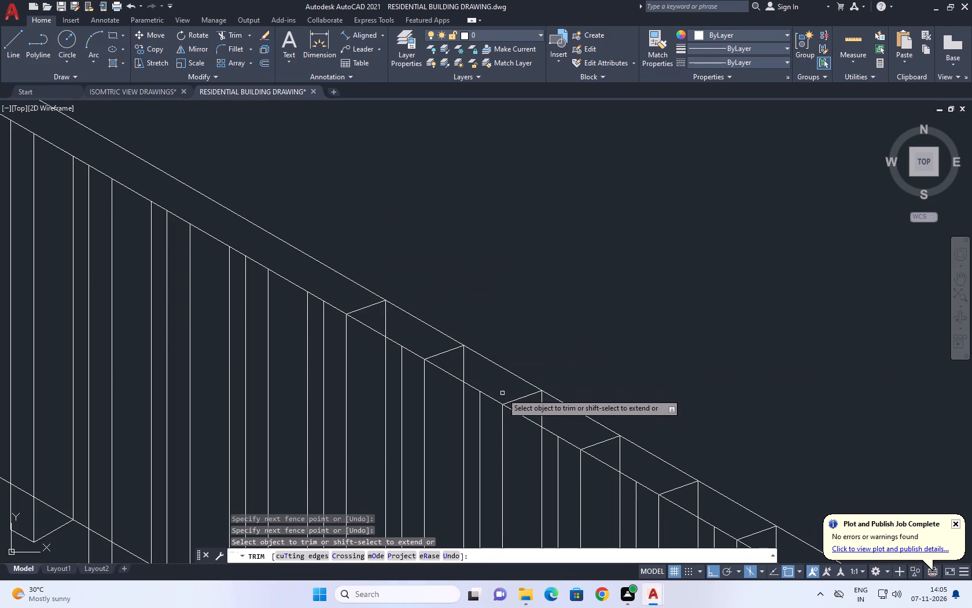
pyautogui.click(487, 375)
pyautogui.moveTo(353, 298); pyautogui.dragTo(363, 316)
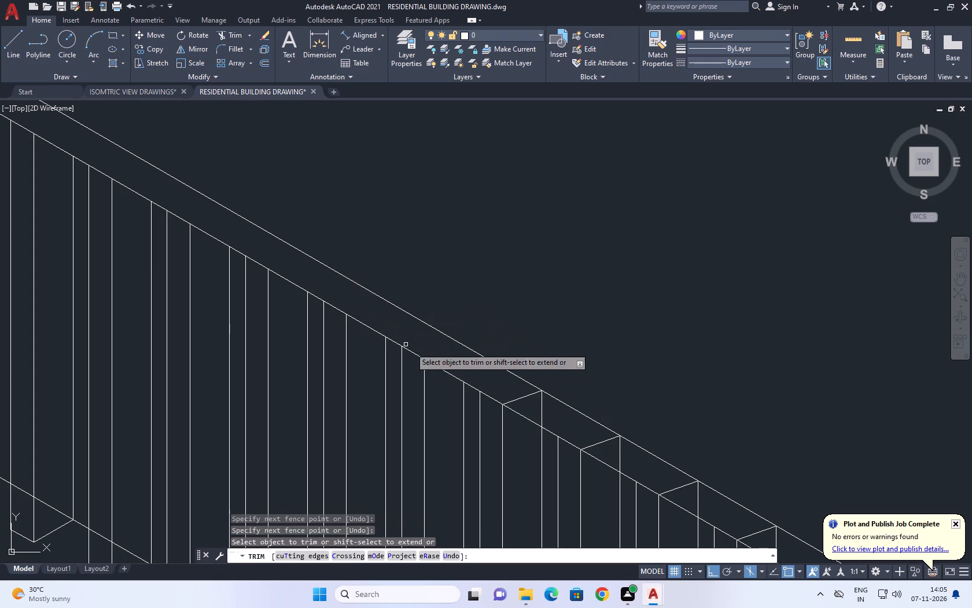
pyautogui.moveTo(494, 379); pyautogui.dragTo(499, 382)
pyautogui.click(639, 463)
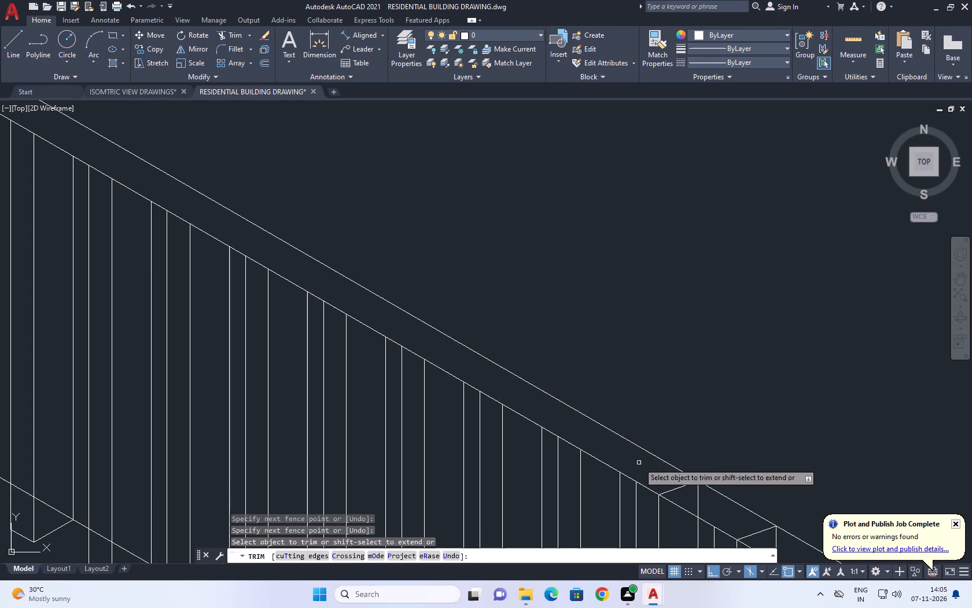
pyautogui.moveTo(719, 483); pyautogui.dragTo(447, 280, button='middle')
pyautogui.click(392, 270)
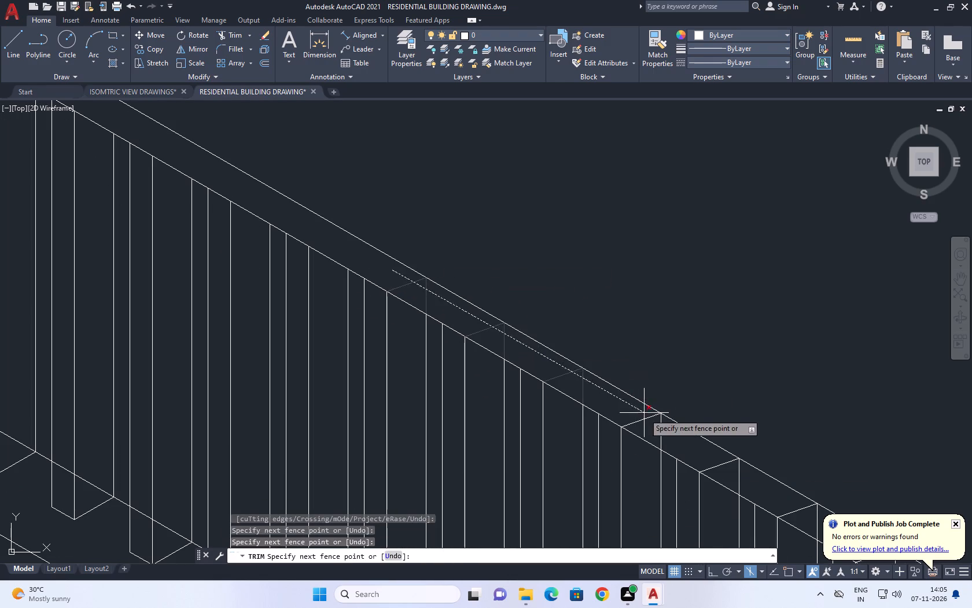
pyautogui.click(656, 428)
# Trim the following posts' segments and top lines between the rail lines toward the near end, undoing the last stray trim.
pyautogui.scroll(-1, 602, 350)
pyautogui.moveTo(753, 452); pyautogui.dragTo(510, 287, button='middle')
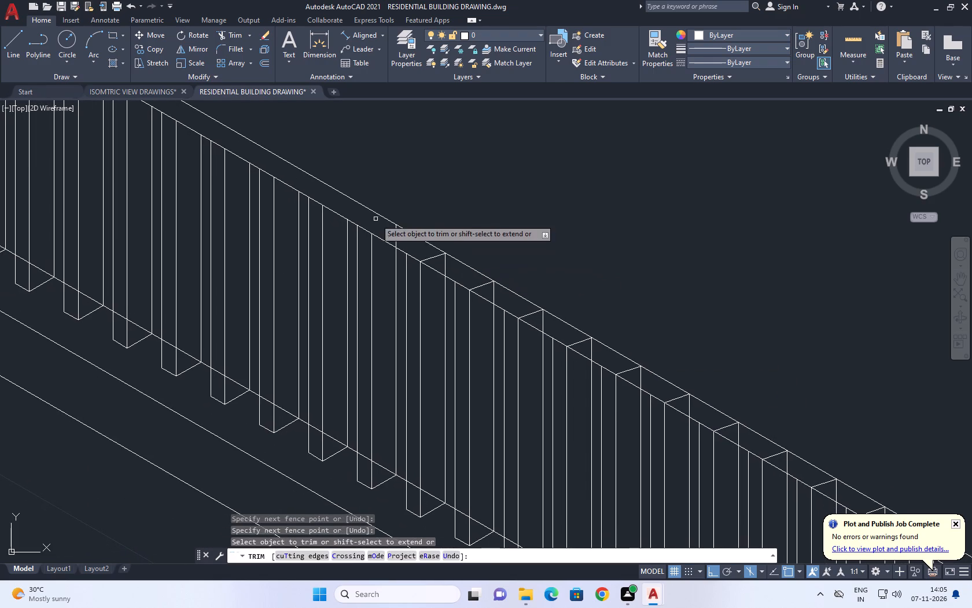
pyautogui.click(378, 232)
pyautogui.click(604, 363)
pyautogui.moveTo(618, 359); pyautogui.dragTo(331, 218, button='middle')
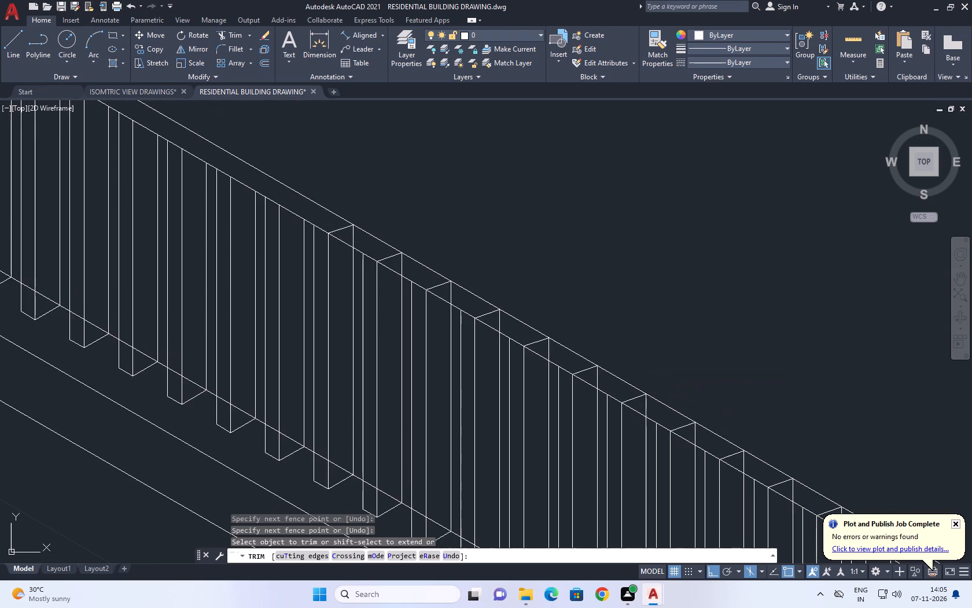
pyautogui.click(337, 224)
pyautogui.moveTo(503, 320); pyautogui.dragTo(513, 329)
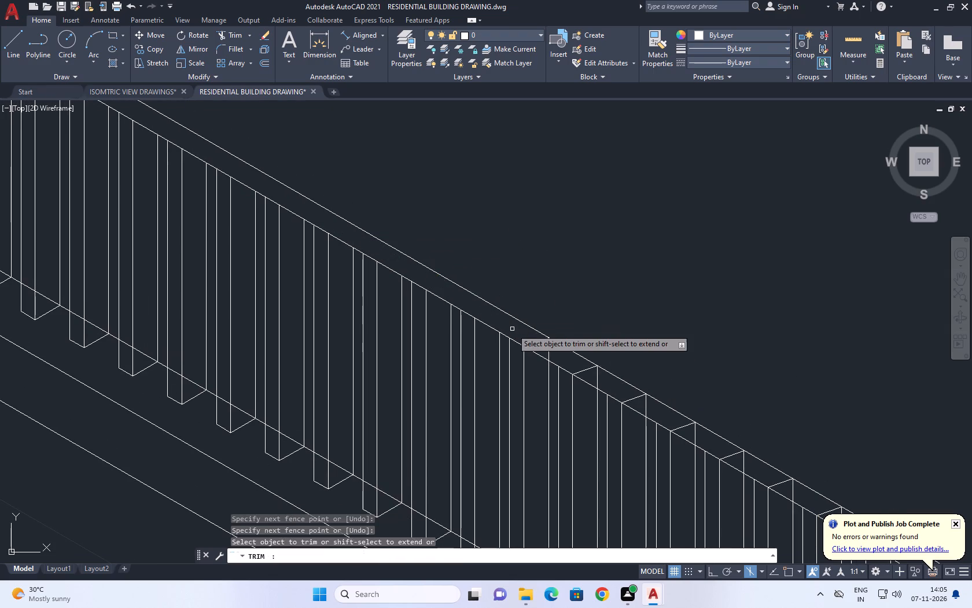
pyautogui.click(508, 323)
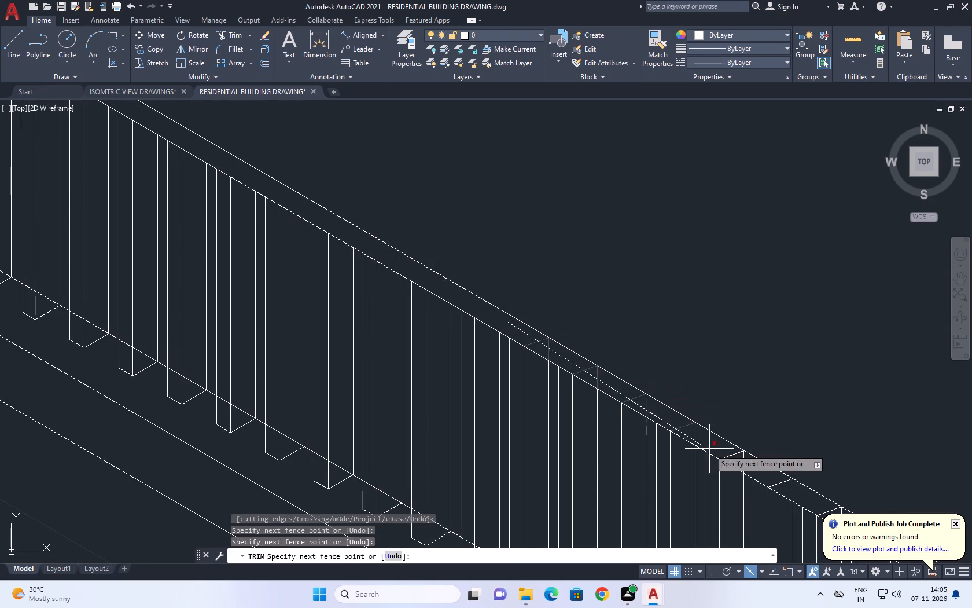
pyautogui.moveTo(721, 456); pyautogui.dragTo(730, 461)
pyautogui.moveTo(731, 453); pyautogui.dragTo(299, 273, button='middle')
pyautogui.moveTo(293, 258); pyautogui.dragTo(300, 261)
pyautogui.hotkey('ctrl', 'z')
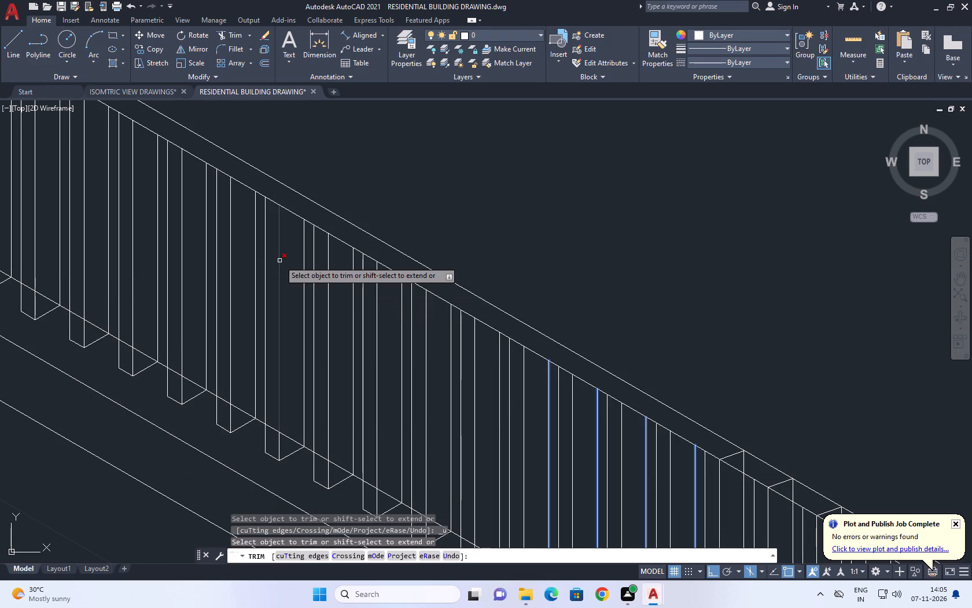
# Trim the vertical segments and slanted top lines of the next untrimmed posts between the upper and lower rail lines.
pyautogui.moveTo(545, 338); pyautogui.dragTo(32, 142, button='middle')
pyautogui.scroll(2, 201, 254)
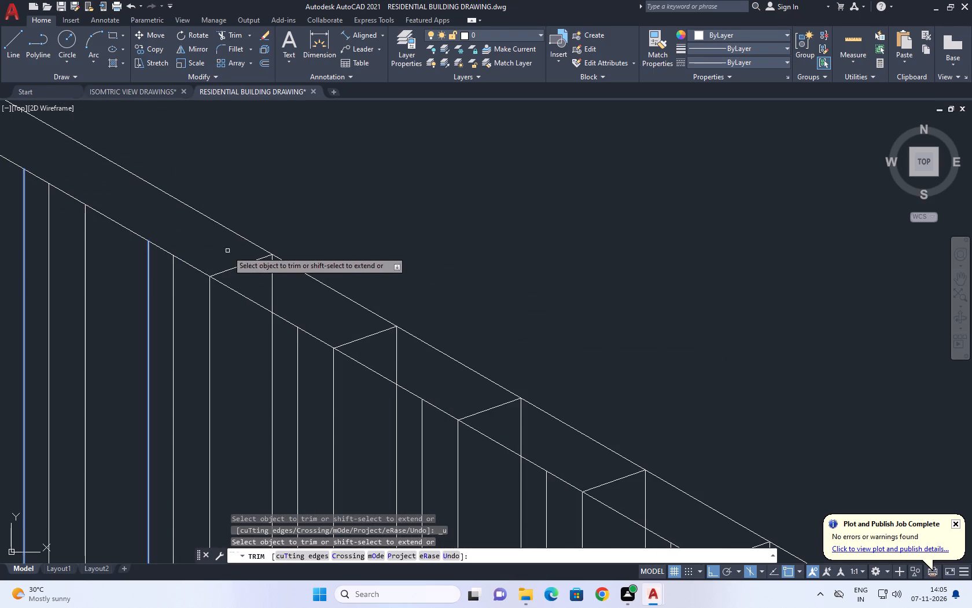
pyautogui.click(227, 251)
pyautogui.click(517, 423)
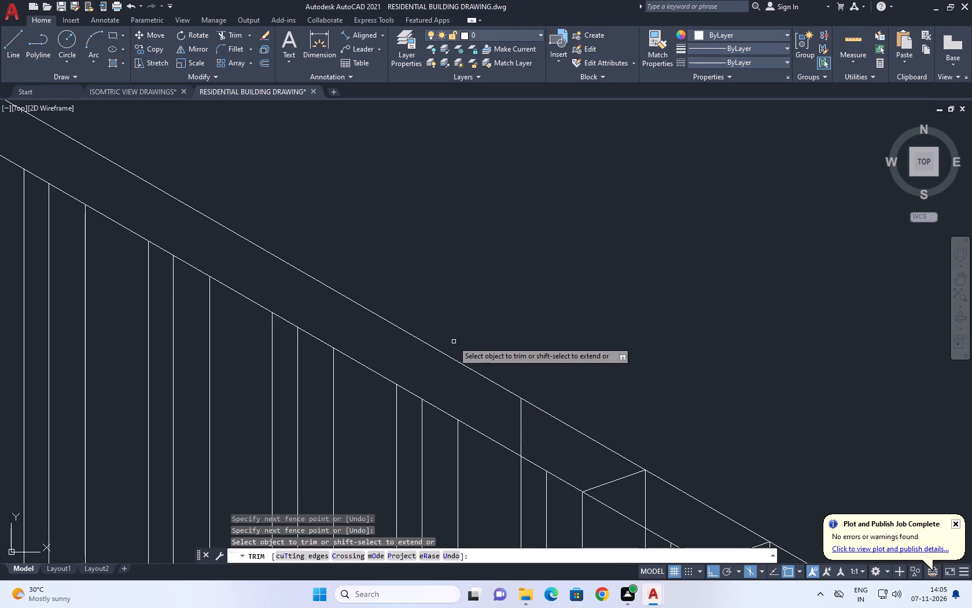
pyautogui.moveTo(554, 430); pyautogui.dragTo(240, 251, button='middle')
pyautogui.click(208, 250)
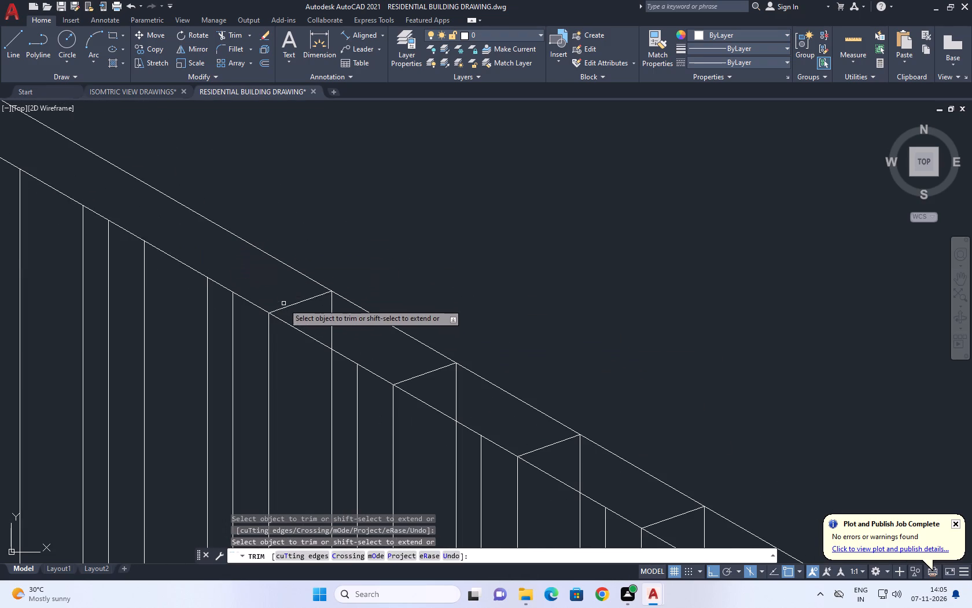
pyautogui.click(292, 309)
pyautogui.moveTo(346, 335); pyautogui.dragTo(352, 340)
pyautogui.moveTo(345, 325); pyautogui.dragTo(340, 324)
pyautogui.click(280, 295)
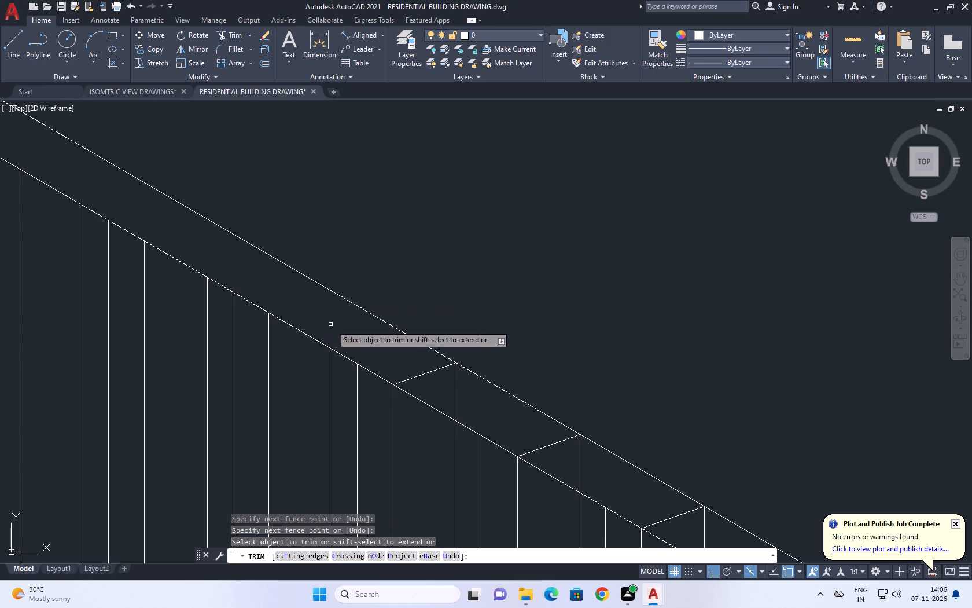
pyautogui.click(335, 327)
pyautogui.click(457, 390)
# Continue trimming the post segments and slanted top lines between the rail lines along the following stretch toward the near end.
pyautogui.moveTo(408, 374); pyautogui.dragTo(0, 258, button='middle')
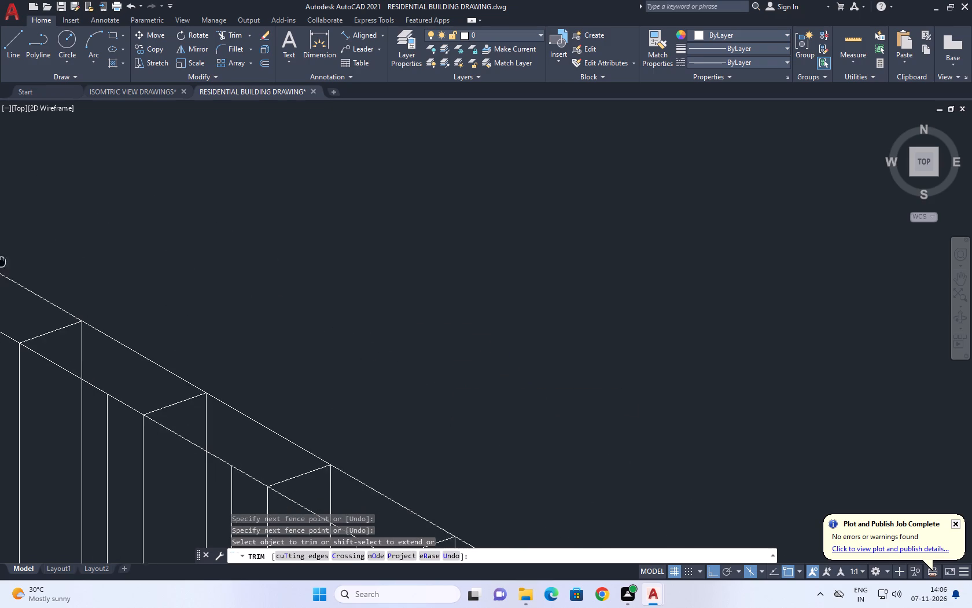
pyautogui.click(34, 324)
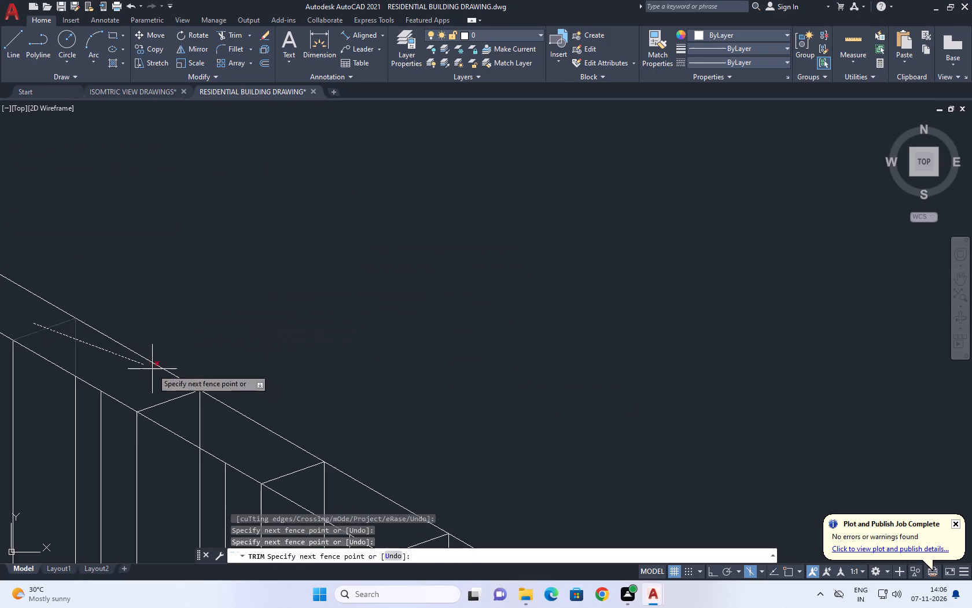
pyautogui.click(186, 411)
pyautogui.moveTo(215, 397); pyautogui.dragTo(264, 273, button='middle')
pyautogui.click(223, 271)
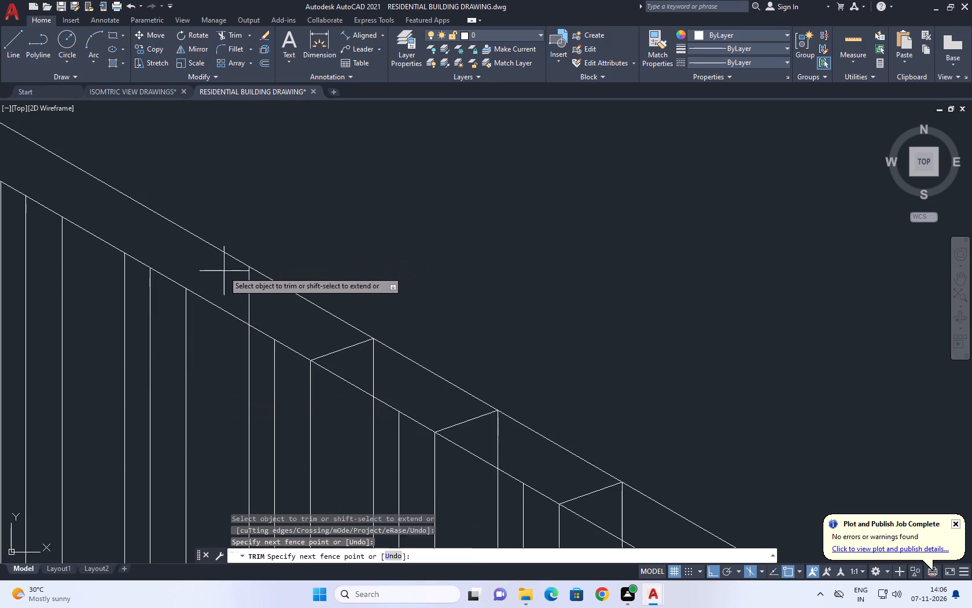
pyautogui.moveTo(384, 367); pyautogui.dragTo(392, 368)
pyautogui.moveTo(489, 371); pyautogui.dragTo(266, 266, button='middle')
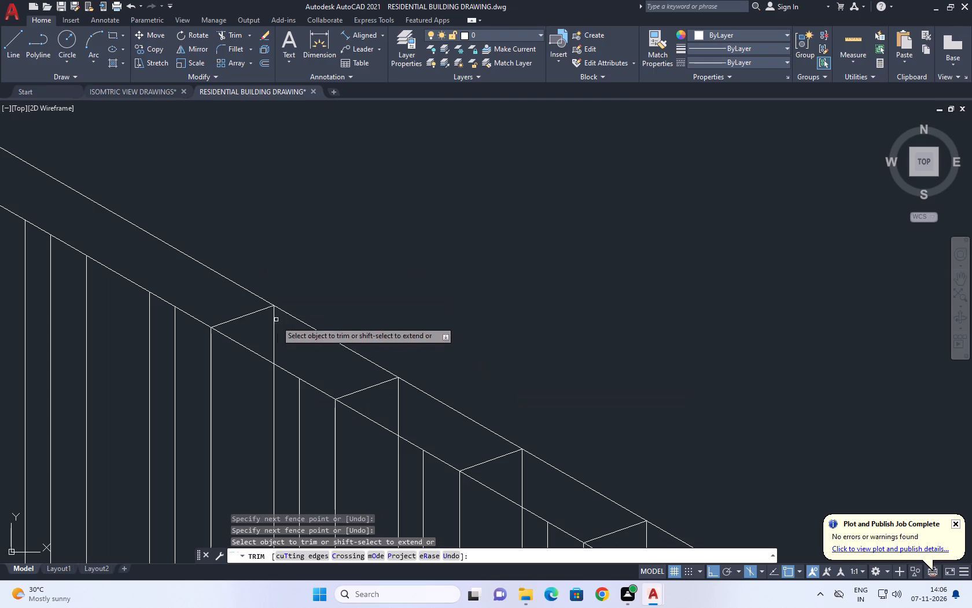
pyautogui.moveTo(219, 314); pyautogui.dragTo(227, 314)
pyautogui.click(307, 349)
pyautogui.moveTo(429, 404); pyautogui.dragTo(278, 252, button='middle')
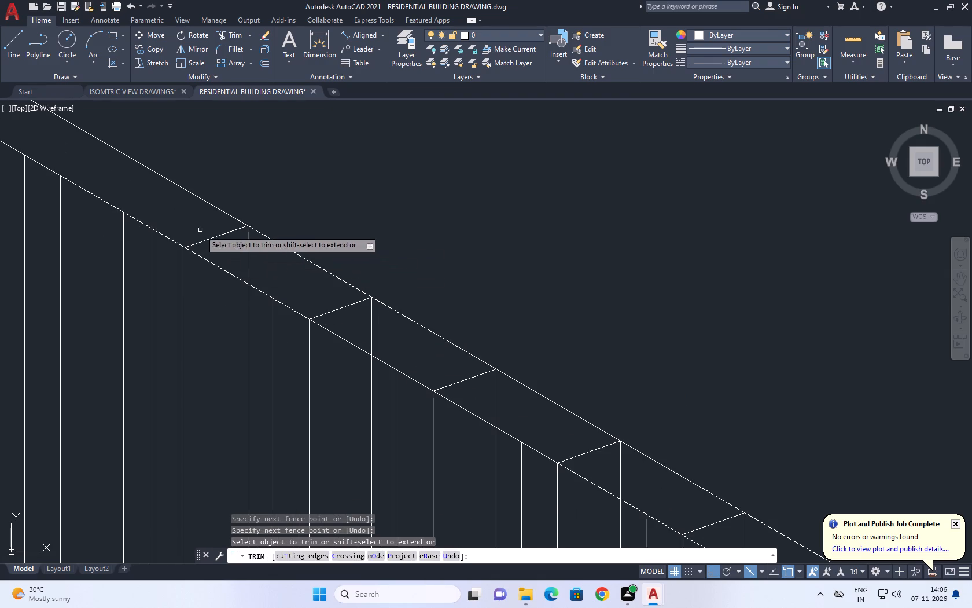
pyautogui.click(198, 228)
pyautogui.click(247, 276)
# Trim the leftover vertical segment and the next posts' tops between the two rail lines, approaching the railing's near end.
pyautogui.moveTo(347, 312); pyautogui.dragTo(279, 254, button='middle')
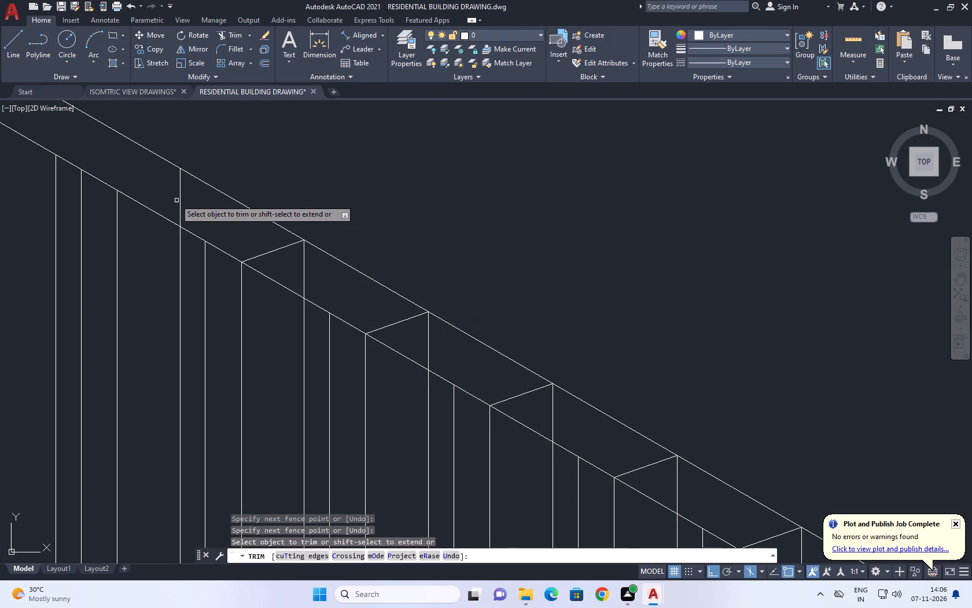
pyautogui.click(171, 198)
pyautogui.click(228, 216)
pyautogui.click(240, 236)
pyautogui.moveTo(312, 274); pyautogui.dragTo(316, 279)
pyautogui.click(374, 306)
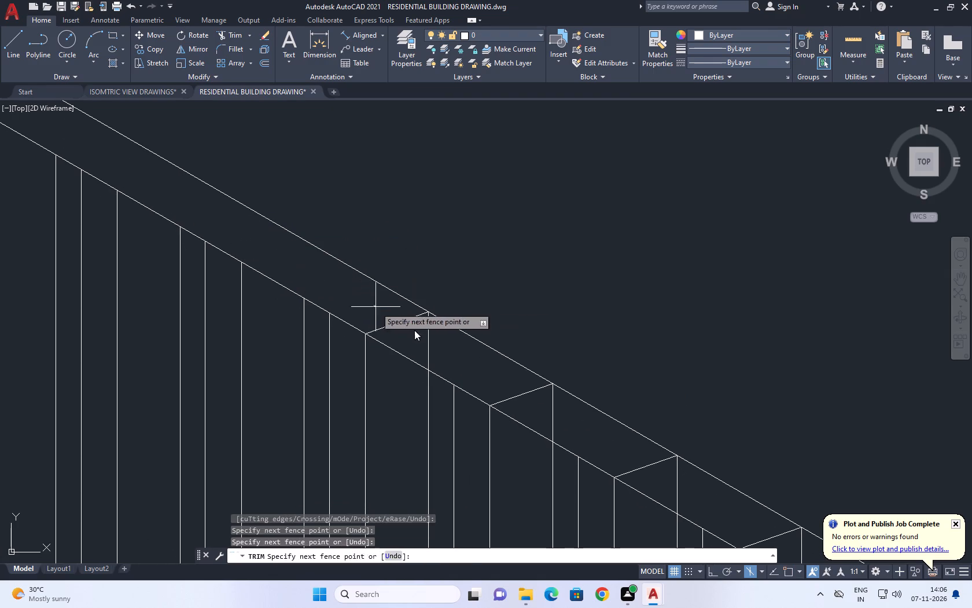
pyautogui.click(481, 352)
pyautogui.moveTo(470, 349); pyautogui.dragTo(264, 231, button='middle')
pyautogui.moveTo(288, 268); pyautogui.dragTo(297, 272)
pyautogui.moveTo(372, 312); pyautogui.dragTo(398, 324)
pyautogui.click(415, 336)
pyautogui.moveTo(484, 371); pyautogui.dragTo(492, 374)
# Trim the remaining posts' vertical segments and top lines between the rail lines, up to the post just before the near-end post.
pyautogui.moveTo(512, 362); pyautogui.dragTo(313, 214, button='middle')
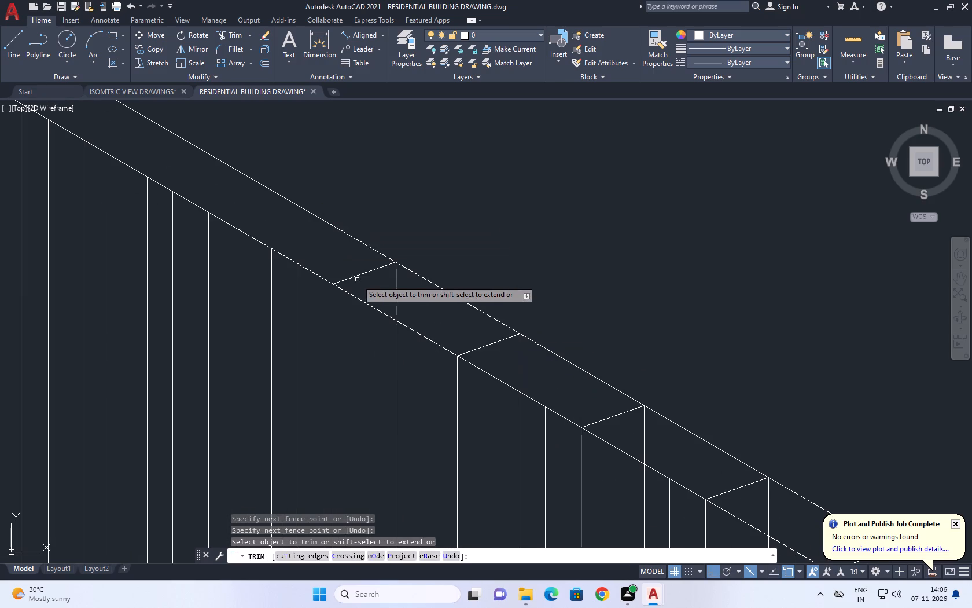
pyautogui.click(352, 270)
pyautogui.click(403, 300)
pyautogui.moveTo(468, 297); pyautogui.dragTo(354, 273, button='middle')
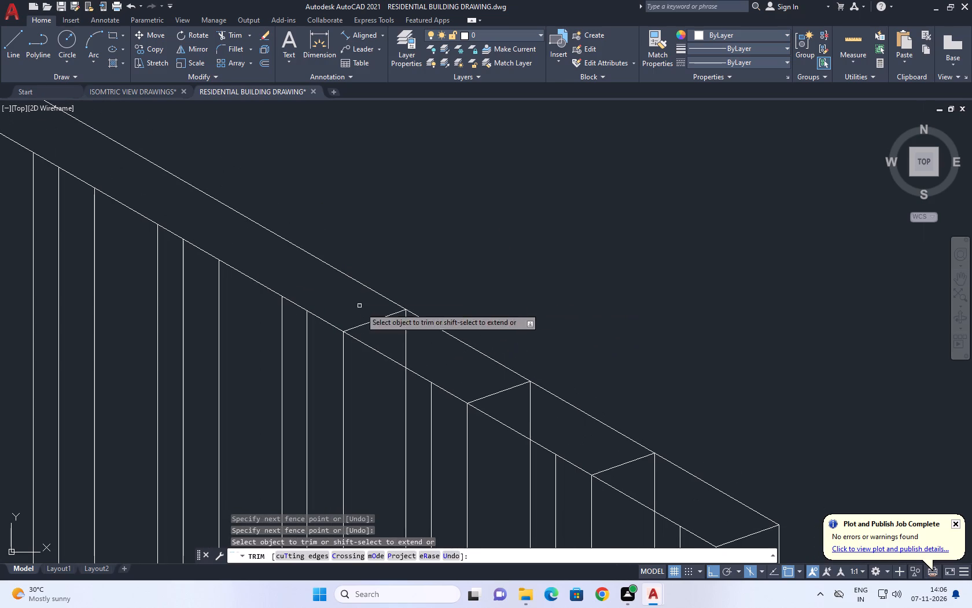
pyautogui.click(363, 310)
pyautogui.click(438, 336)
pyautogui.moveTo(446, 364); pyautogui.dragTo(239, 282, button='middle')
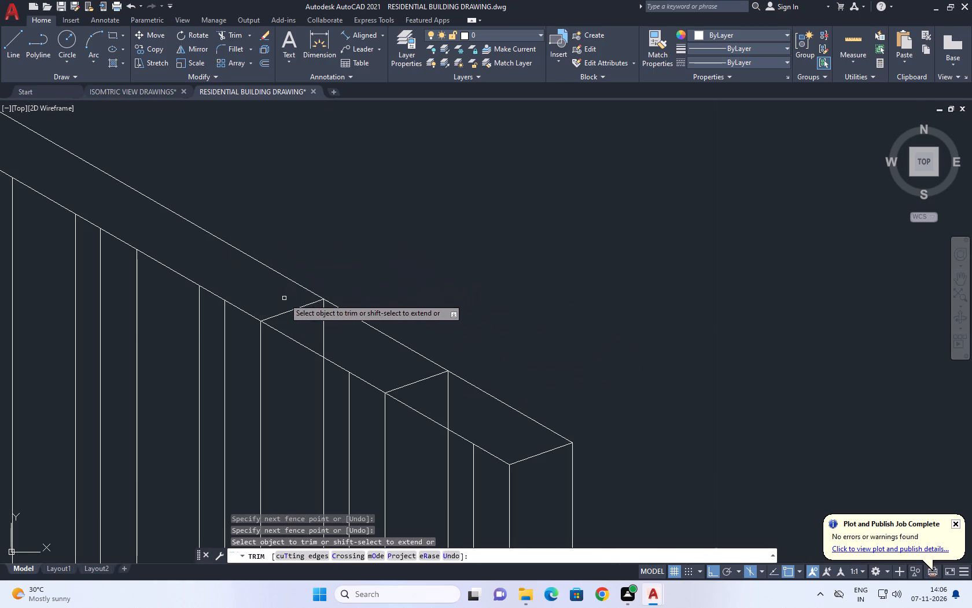
pyautogui.click(284, 298)
pyautogui.moveTo(340, 325); pyautogui.dragTo(391, 357)
pyautogui.click(403, 365)
pyautogui.click(476, 404)
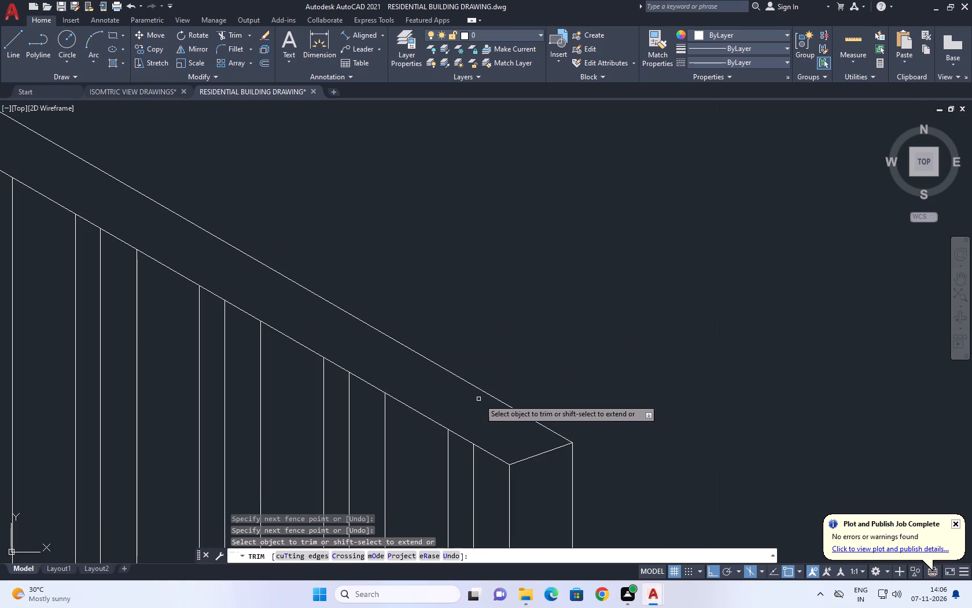
pyautogui.scroll(-3, 507, 409)
pyautogui.press('space')
# Examine the trimmed railing along the parapet and the adjoining roof edge's rail lines that still lack posts.
pyautogui.scroll(-3, 530, 421)
pyautogui.scroll(1, 339, 319)
pyautogui.moveTo(351, 319); pyautogui.dragTo(421, 343, button='middle')
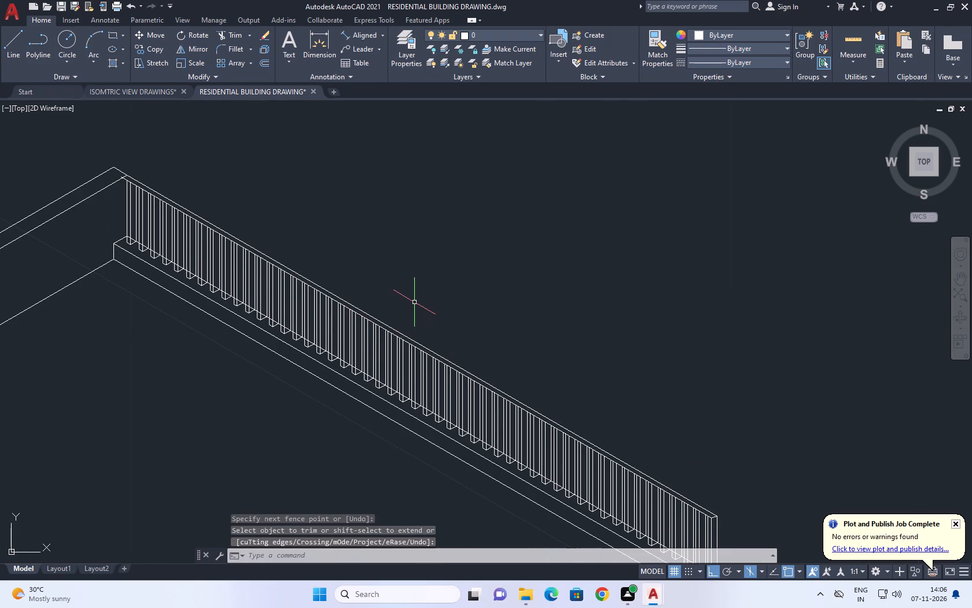
pyautogui.scroll(-2, 422, 306)
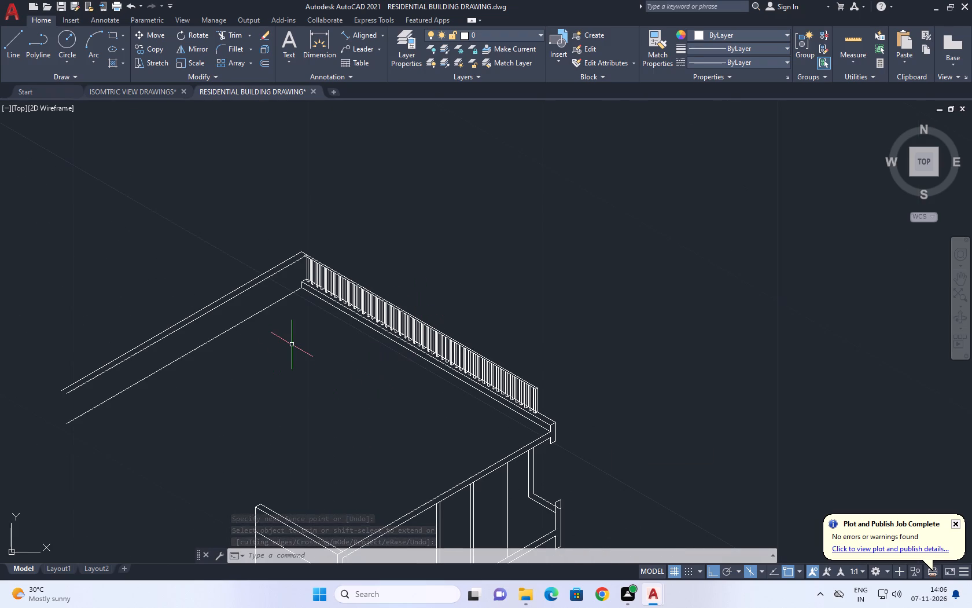
pyautogui.scroll(1, 297, 335)
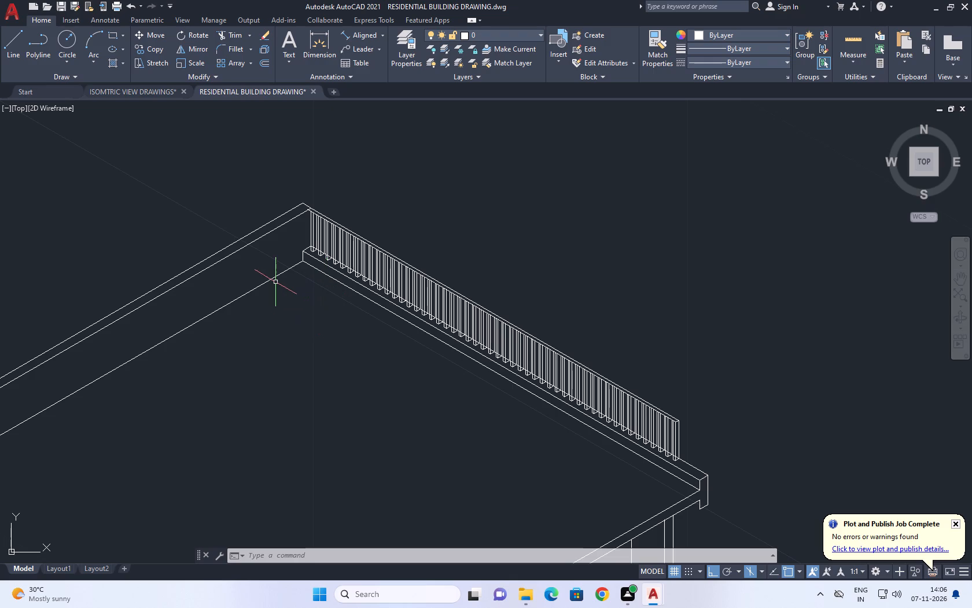
pyautogui.moveTo(200, 225); pyautogui.dragTo(369, 210, button='middle')
pyautogui.scroll(-3, 369, 210)
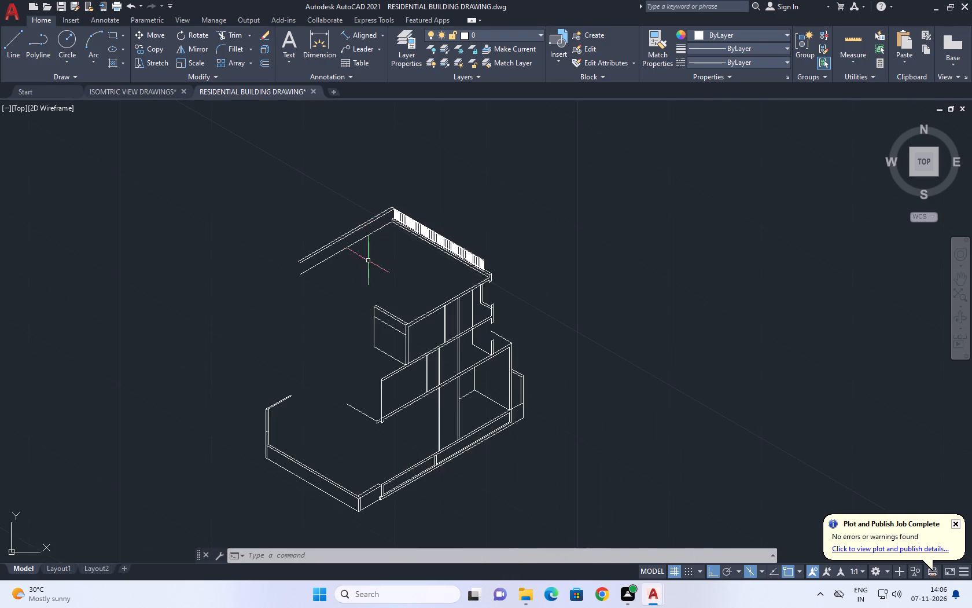
pyautogui.scroll(2, 314, 246)
pyautogui.moveTo(398, 233); pyautogui.dragTo(383, 288, button='middle')
pyautogui.scroll(1, 383, 285)
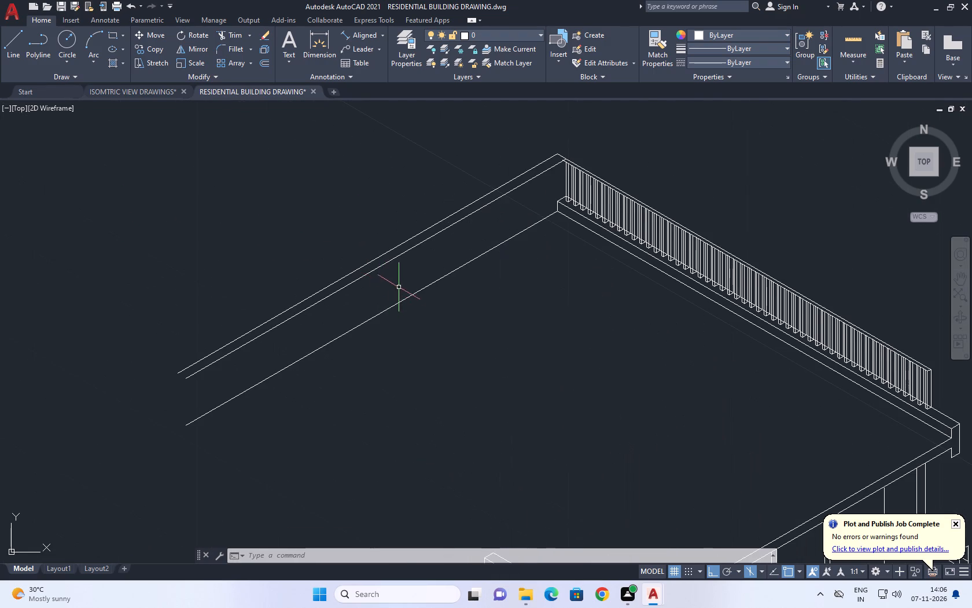
pyautogui.moveTo(392, 248); pyautogui.dragTo(459, 244, button='middle')
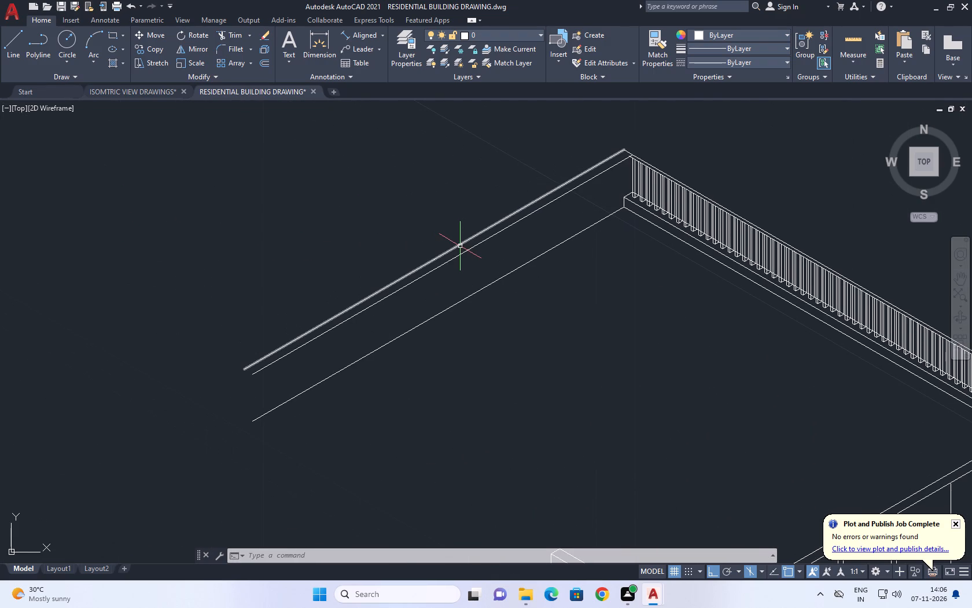
pyautogui.moveTo(426, 298); pyautogui.dragTo(433, 292, button='middle')
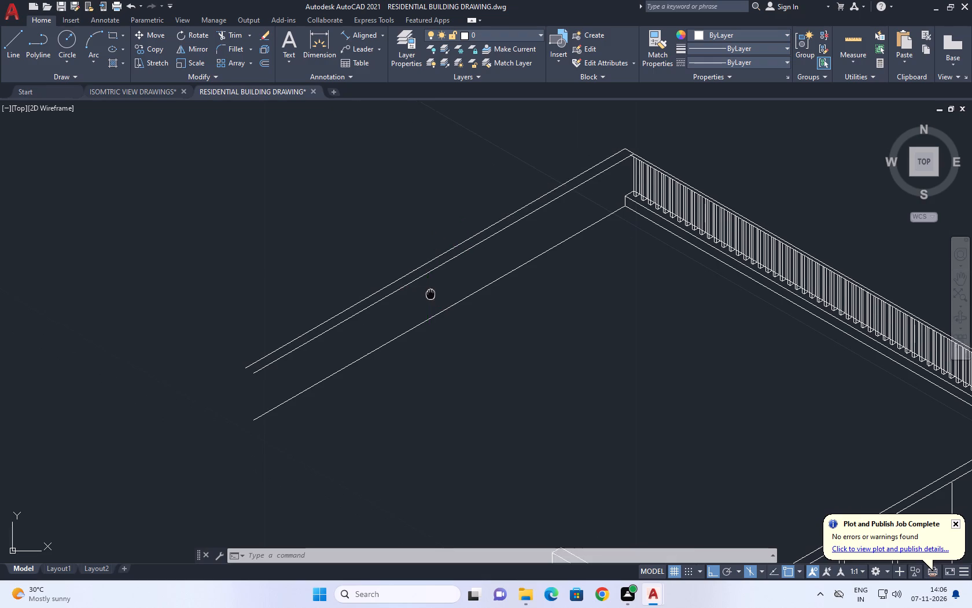
pyautogui.moveTo(433, 292); pyautogui.dragTo(491, 221, button='middle')
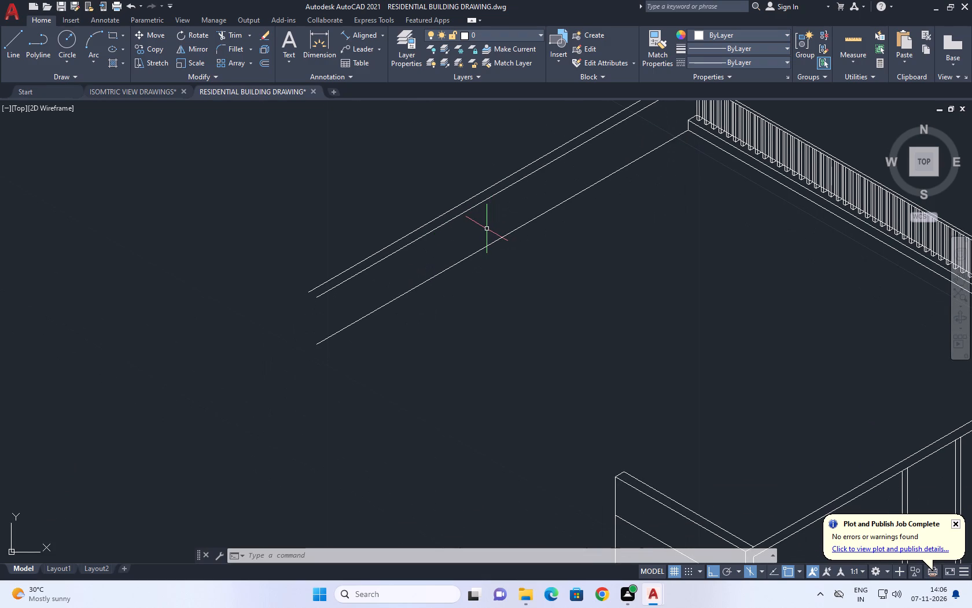
# Measure the adjoining edge's inner rail line with an aligned dimension from the roof corner to its free end, without placing it.
pyautogui.click(348, 36)
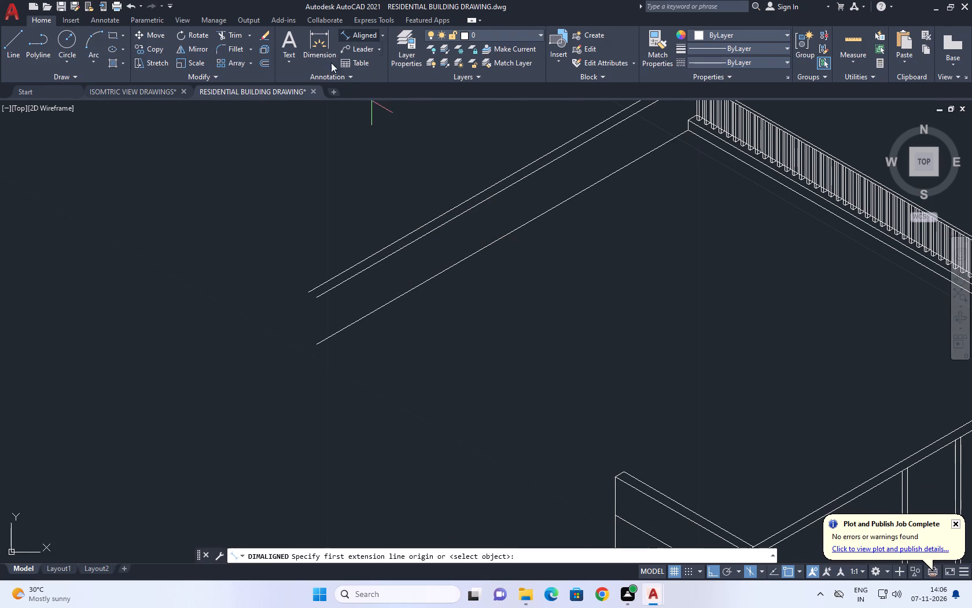
pyautogui.moveTo(531, 187); pyautogui.dragTo(315, 357, button='middle')
pyautogui.scroll(2, 483, 217)
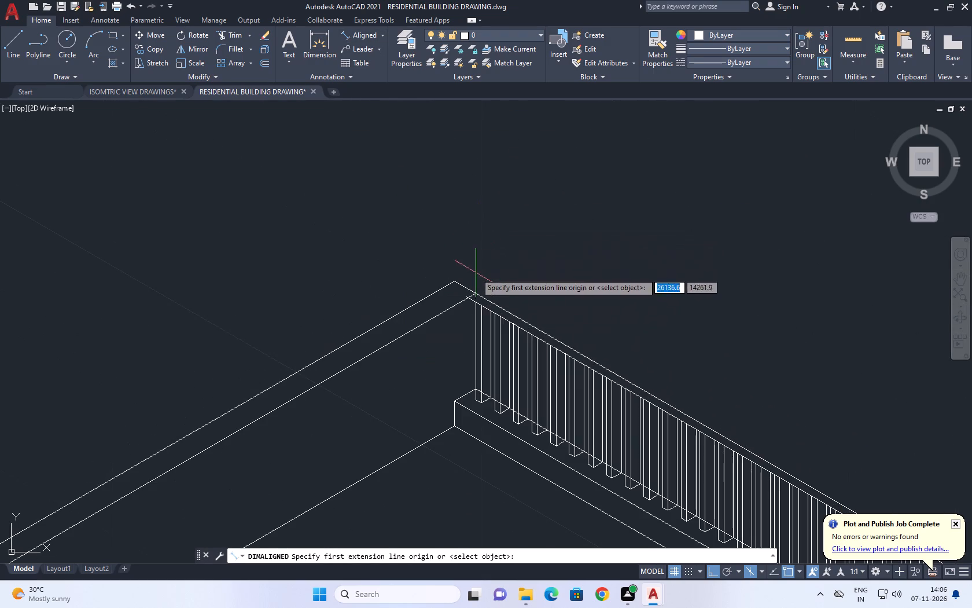
pyautogui.scroll(1, 473, 290)
pyautogui.click(474, 292)
pyautogui.scroll(-3, 472, 277)
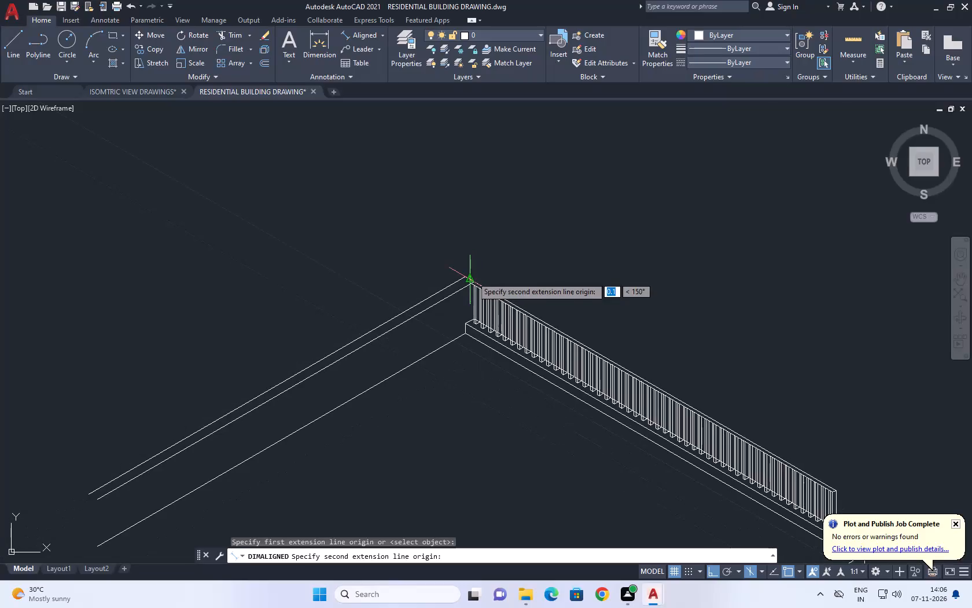
pyautogui.moveTo(181, 446); pyautogui.dragTo(333, 379, button='middle')
pyautogui.scroll(1, 343, 369)
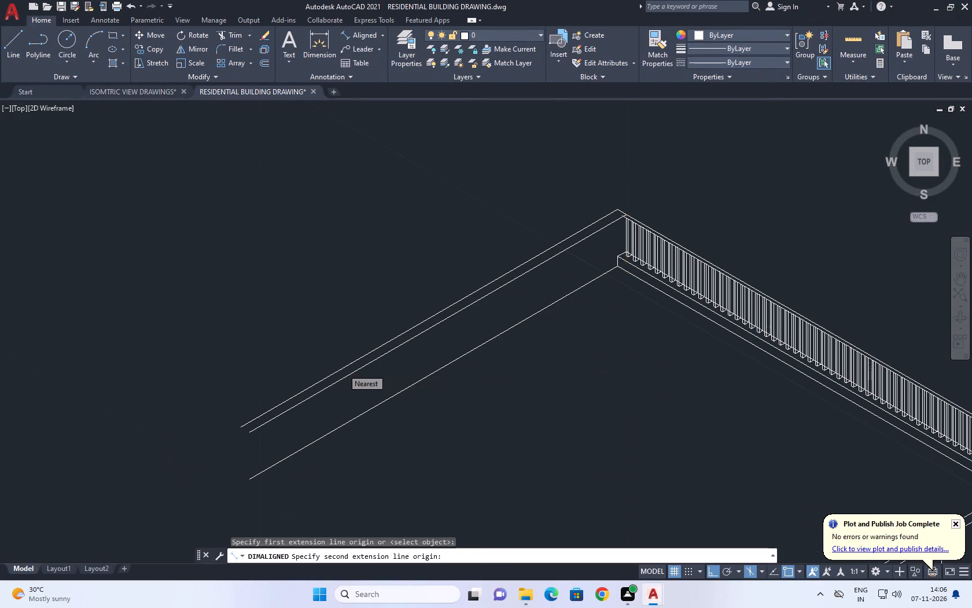
pyautogui.press('F5')
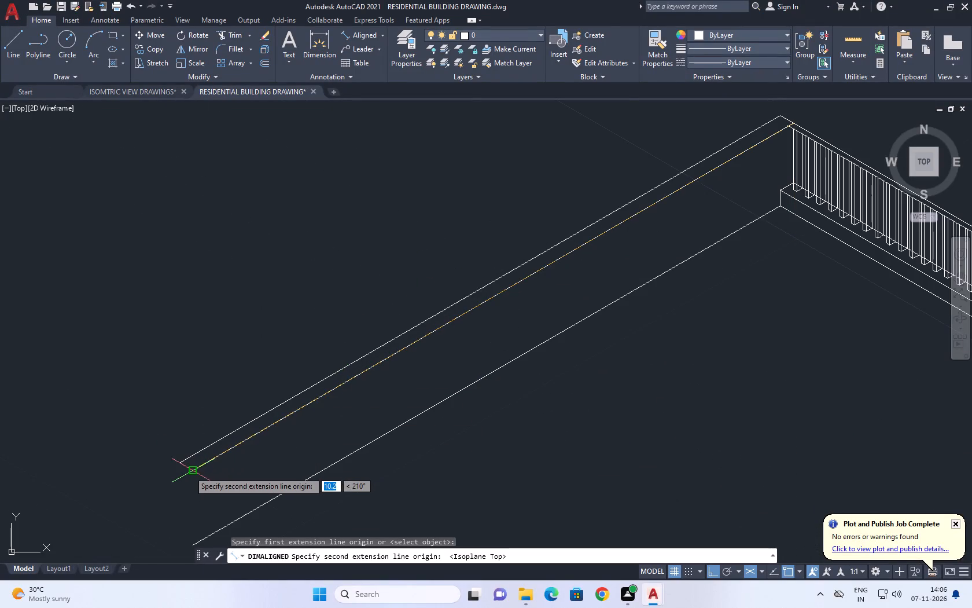
pyautogui.click(194, 468)
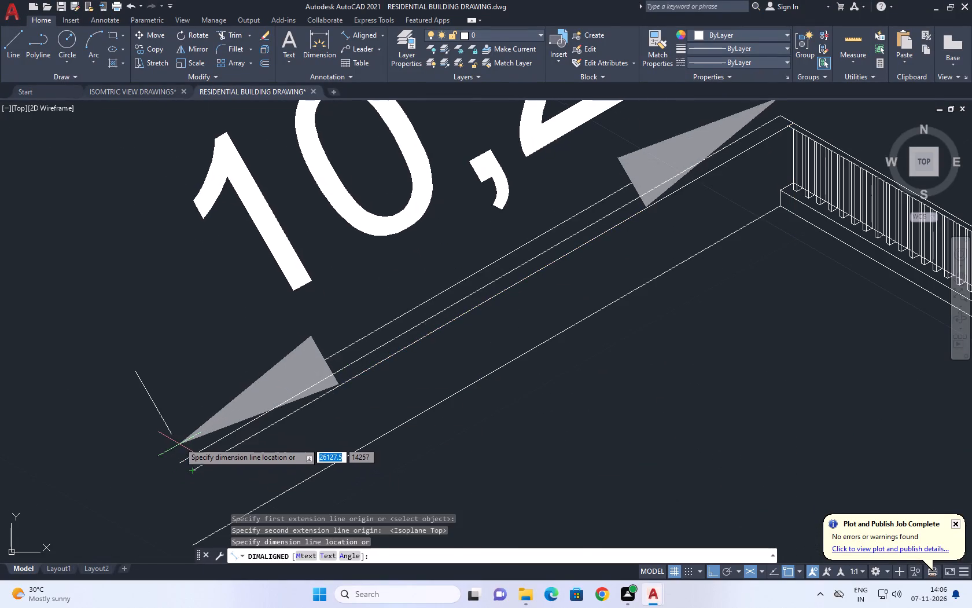
pyautogui.scroll(-3, 179, 440)
pyautogui.press('Escape')
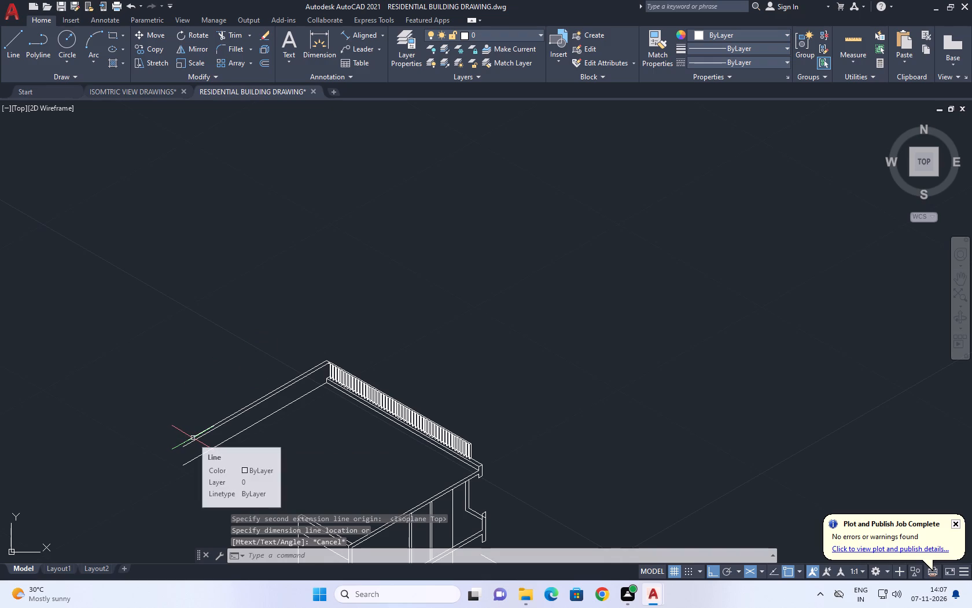
# Measure the same inner rail line again with an aligned dimension from its free end to the roof corner, without placing it.
pyautogui.scroll(1, 177, 429)
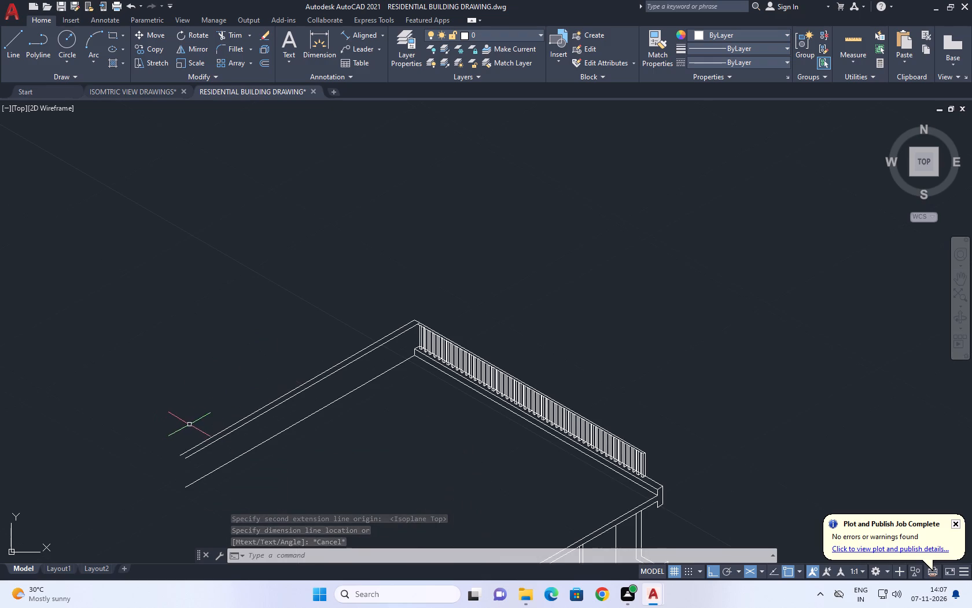
pyautogui.press('space')
pyautogui.scroll(1, 188, 478)
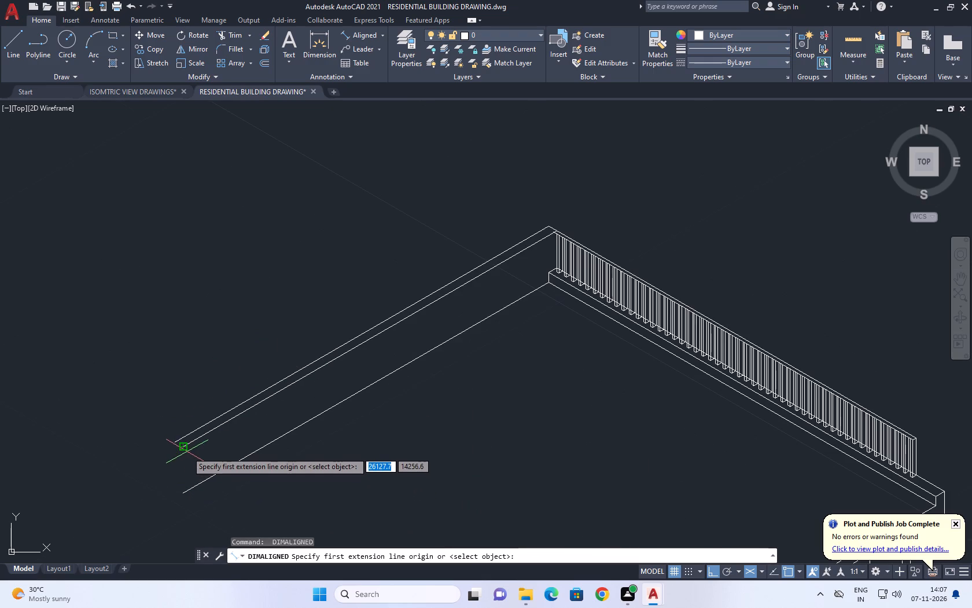
pyautogui.click(188, 448)
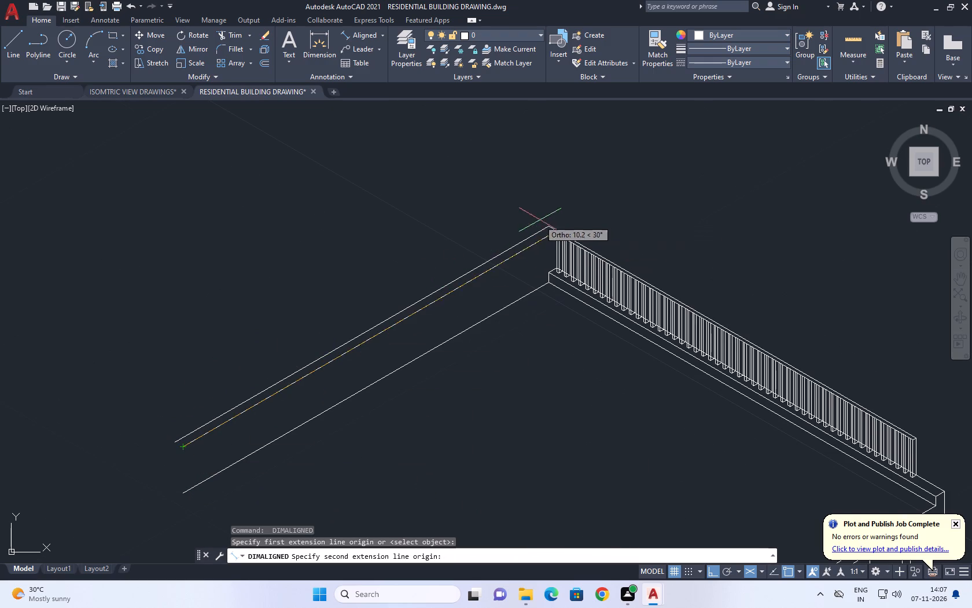
pyautogui.scroll(4, 547, 219)
pyautogui.click(555, 290)
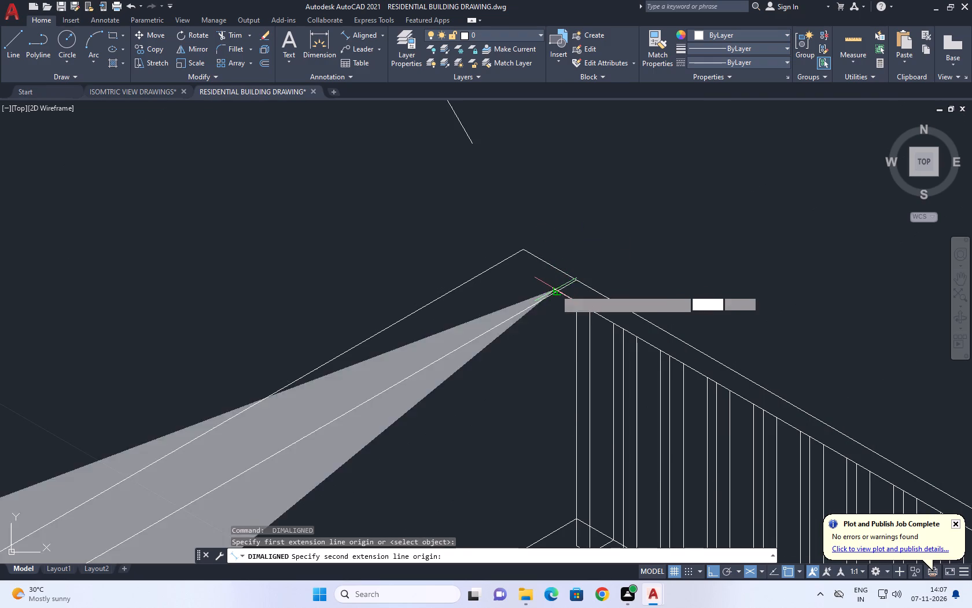
pyautogui.scroll(-6, 547, 273)
pyautogui.press('space')
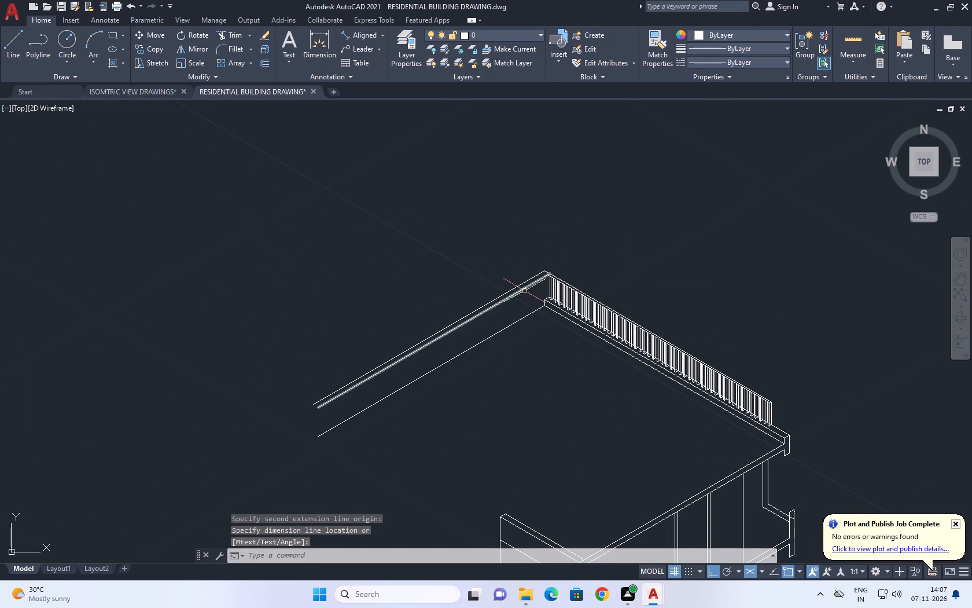
# Trim the short segment left between the outer and inner rail lines at the roof corner.
pyautogui.scroll(2, 542, 279)
pyautogui.moveTo(542, 260); pyautogui.dragTo(524, 261, button='middle')
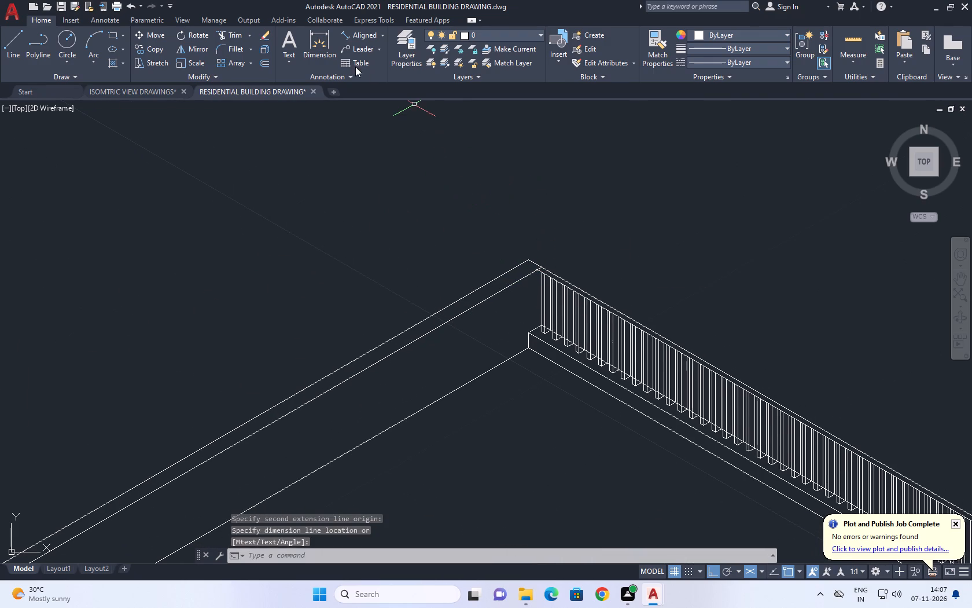
pyautogui.click(235, 36)
pyautogui.scroll(2, 536, 273)
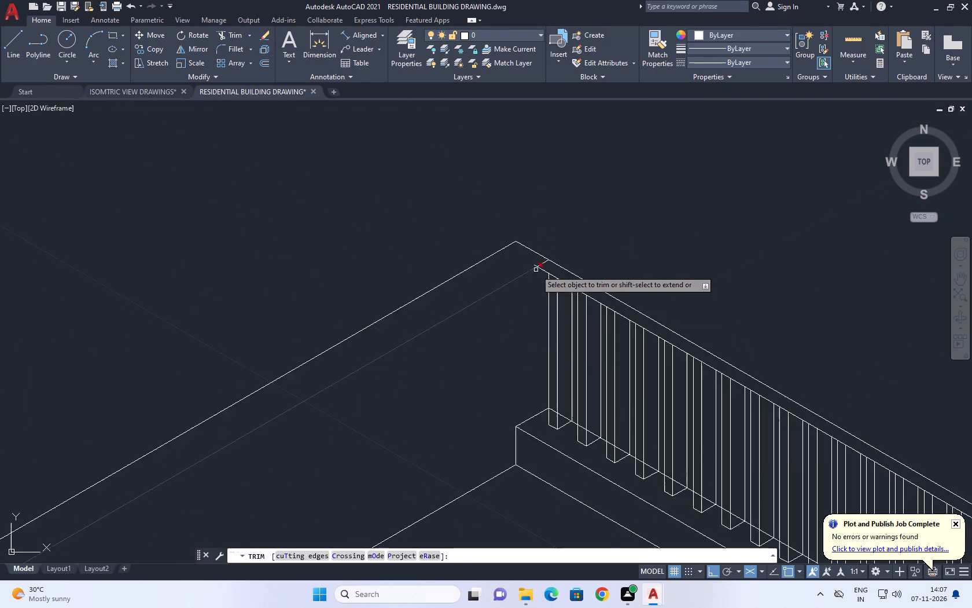
pyautogui.scroll(4, 536, 270)
pyautogui.click(543, 255)
pyautogui.click(512, 276)
pyautogui.scroll(-4, 524, 261)
pyautogui.press('space')
pyautogui.scroll(-4, 525, 306)
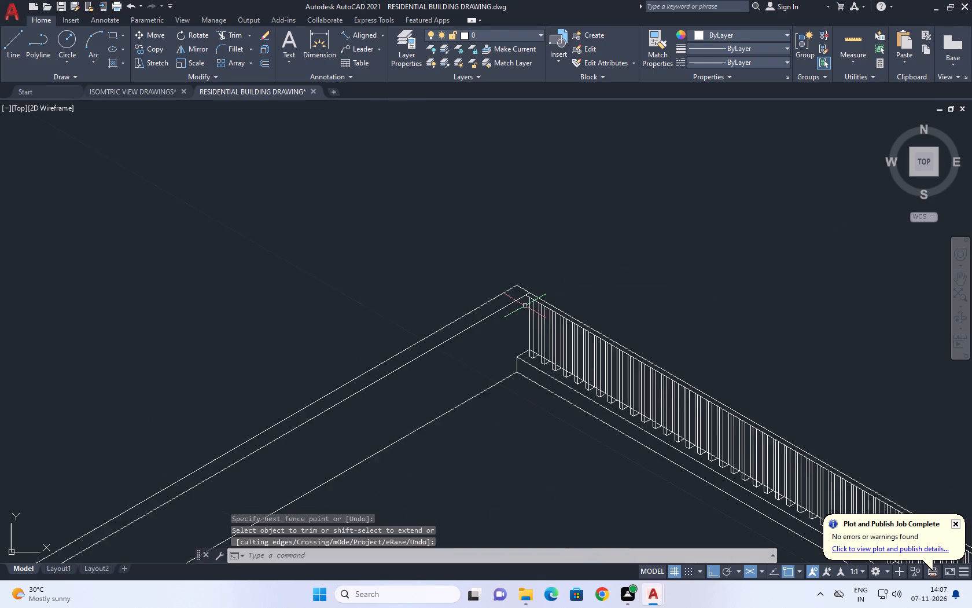
# Draw connected lines at the adjoining edge's free end, from the outer rail line to the inner one and vertically down to the lower line's end.
pyautogui.moveTo(639, 336); pyautogui.dragTo(397, 229, button='middle')
pyautogui.scroll(-3, 379, 217)
pyautogui.moveTo(489, 359); pyautogui.dragTo(500, 362, button='middle')
pyautogui.scroll(3, 228, 262)
pyautogui.moveTo(567, 245); pyautogui.dragTo(511, 246, button='middle')
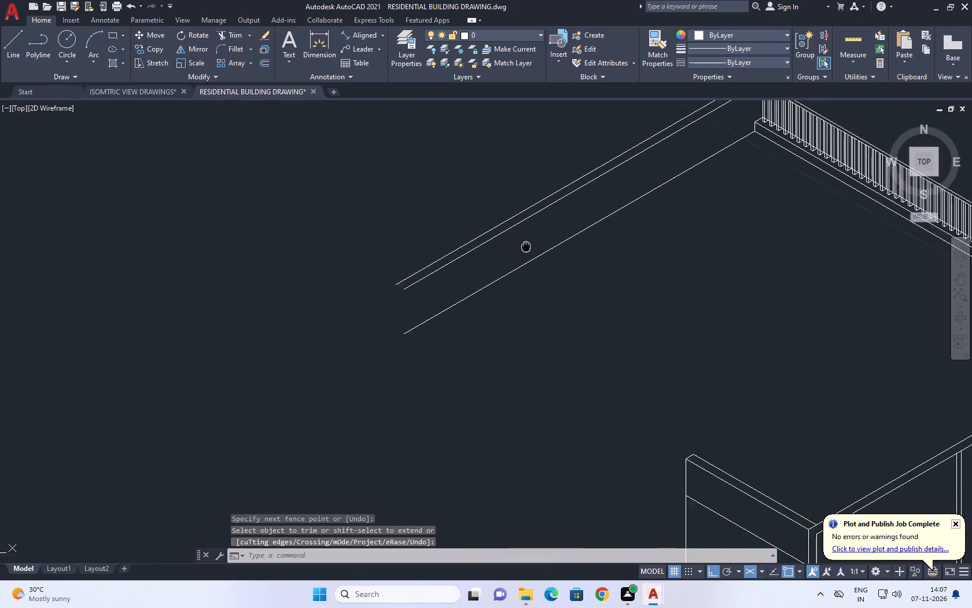
pyautogui.moveTo(511, 246); pyautogui.dragTo(425, 250, button='middle')
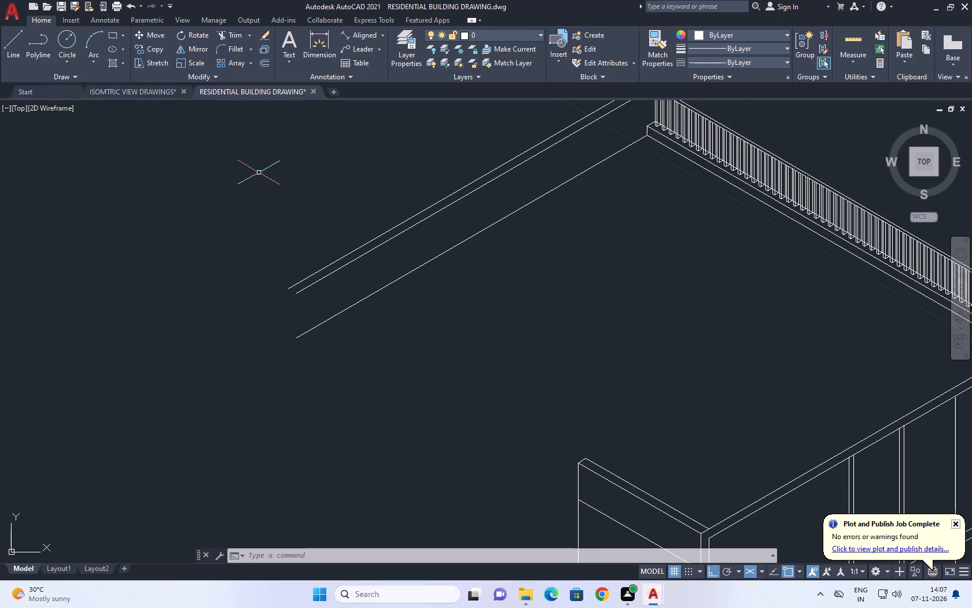
pyautogui.moveTo(292, 266); pyautogui.dragTo(455, 258, button='middle')
pyautogui.click(11, 54)
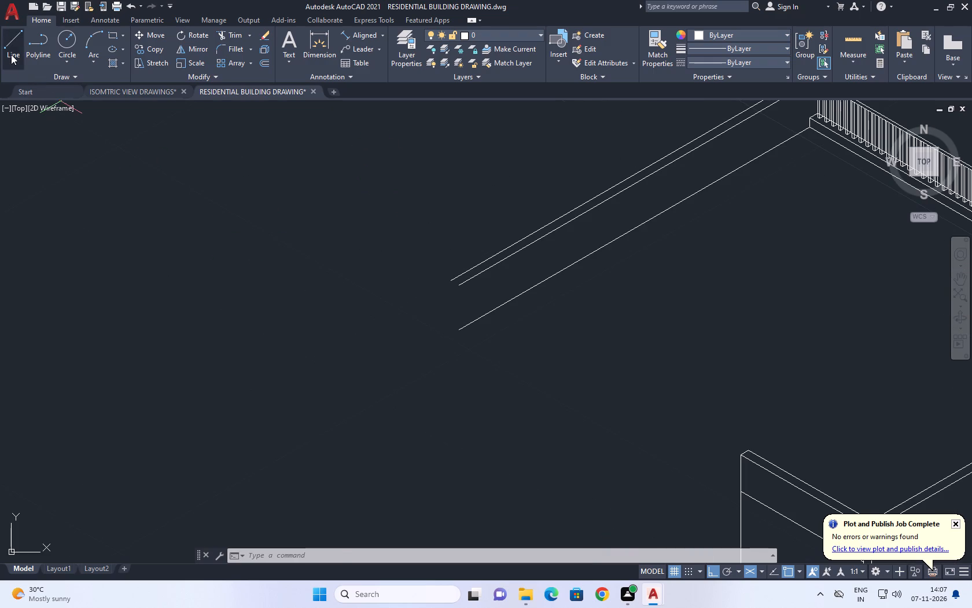
pyautogui.scroll(2, 475, 302)
pyautogui.click(414, 247)
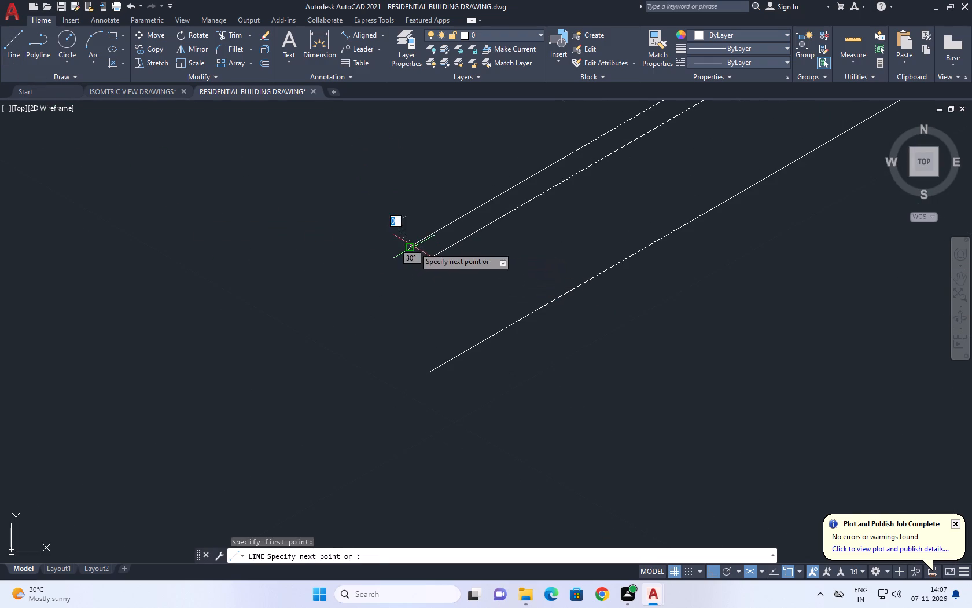
pyautogui.click(441, 256)
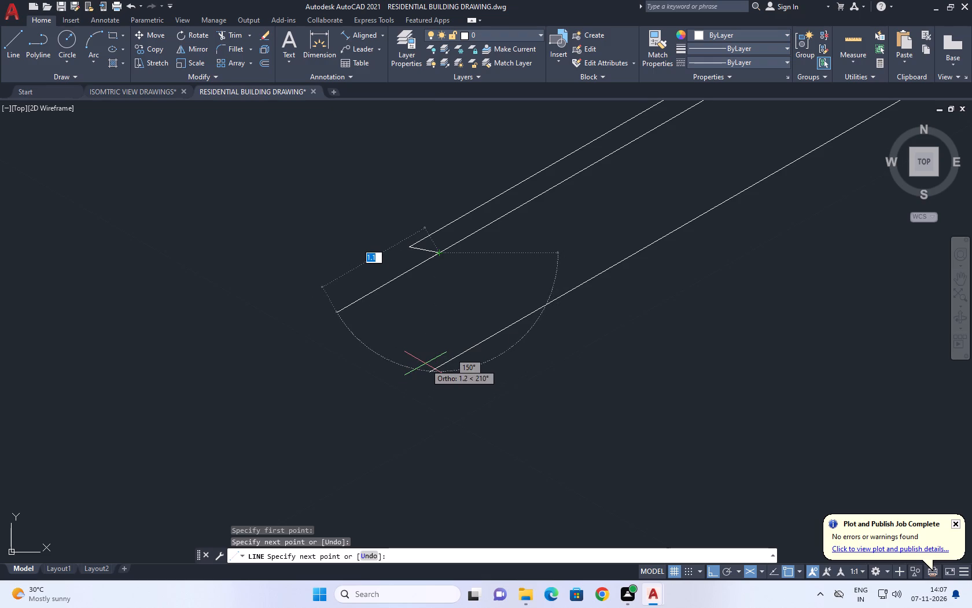
pyautogui.hotkey('ctrl', 'z')
pyautogui.scroll(1, 421, 236)
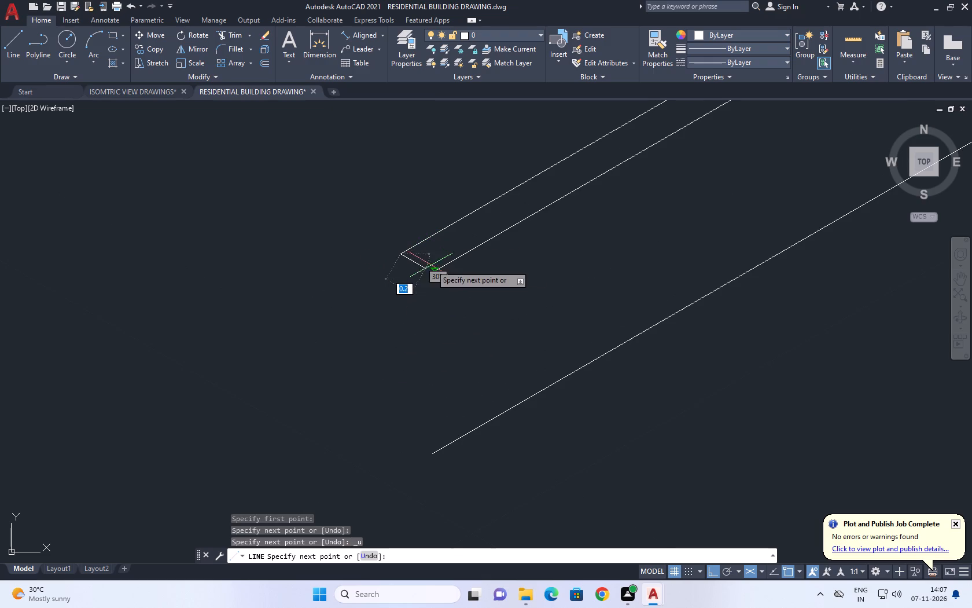
pyautogui.click(435, 271)
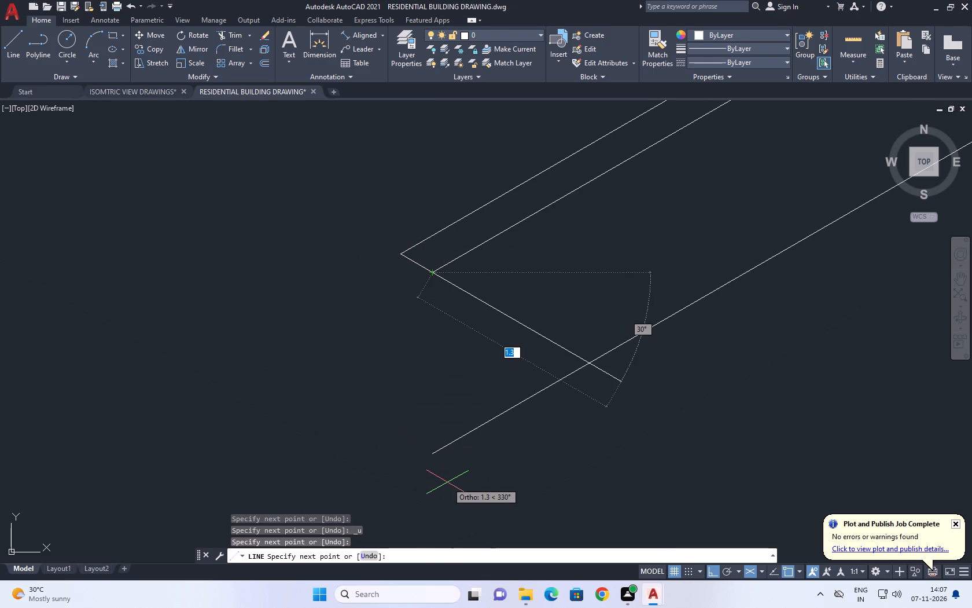
pyautogui.press('F5')
pyautogui.click(432, 452)
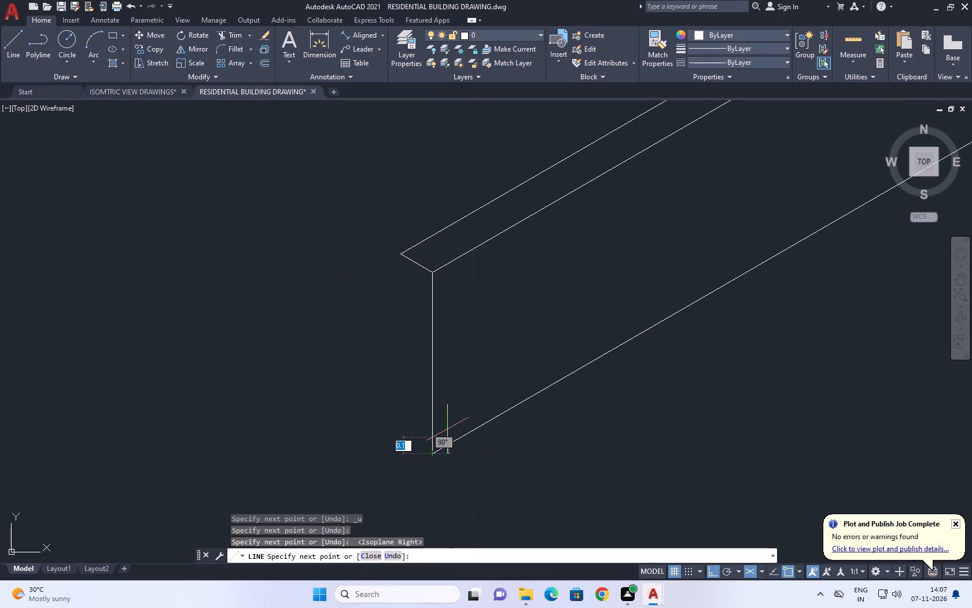
pyautogui.press('space')
pyautogui.scroll(-3, 312, 377)
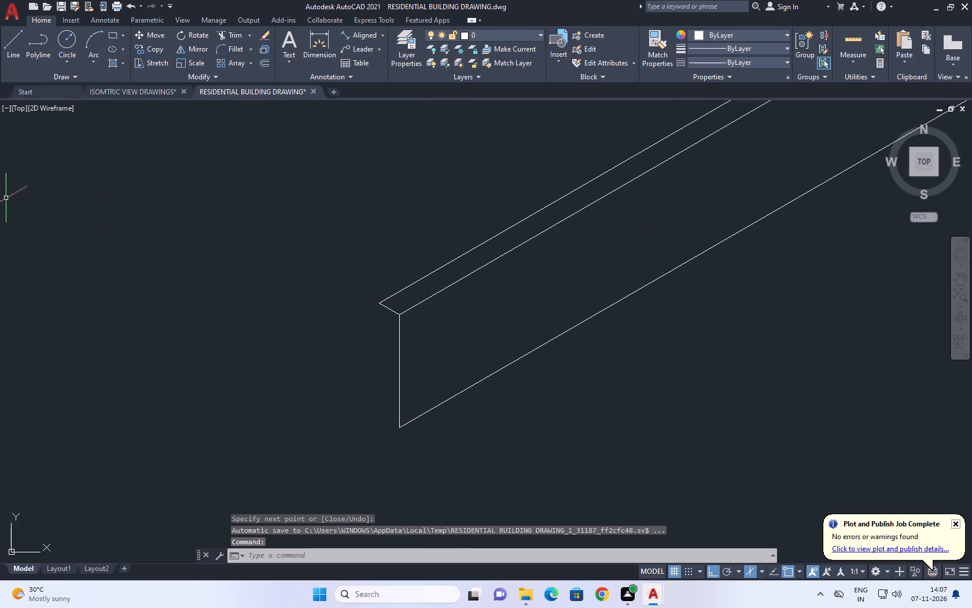
# Draw a vertical line down from the outer rail line's free end to near the level of the lower line's end.
pyautogui.moveTo(329, 169); pyautogui.dragTo(332, 190, button='middle')
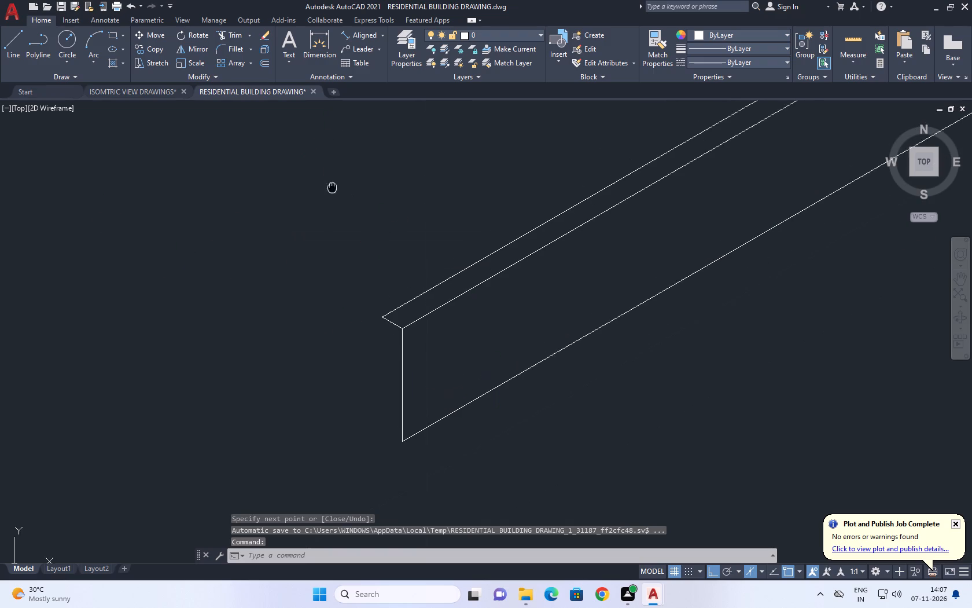
pyautogui.moveTo(332, 190); pyautogui.dragTo(332, 193, button='middle')
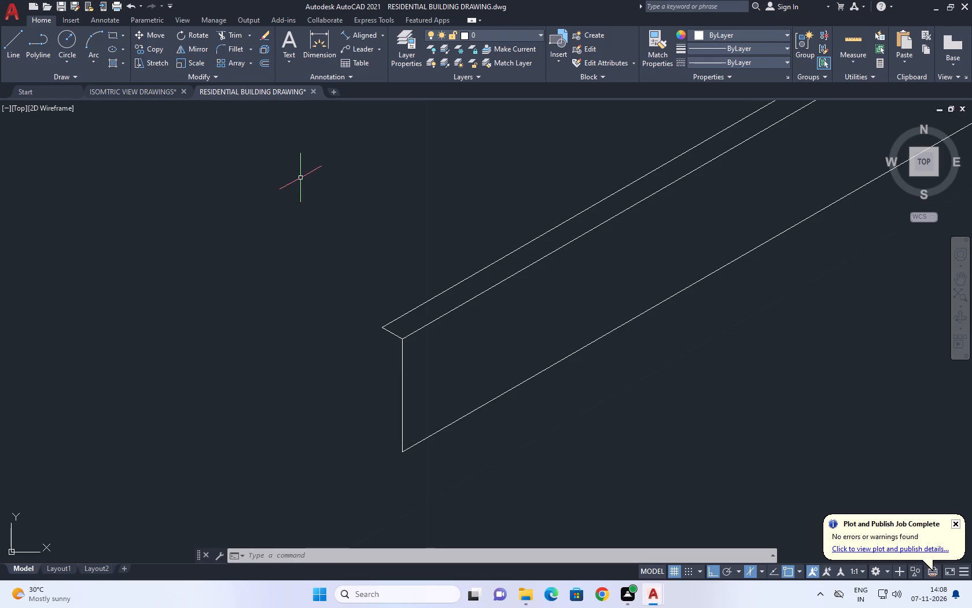
pyautogui.moveTo(439, 273); pyautogui.dragTo(424, 279, button='middle')
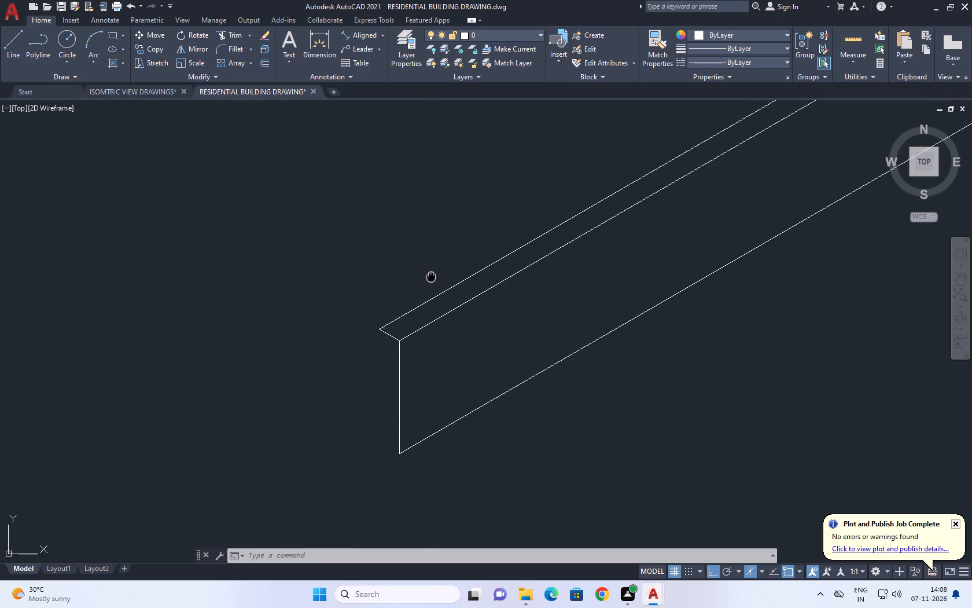
pyautogui.moveTo(424, 279); pyautogui.dragTo(367, 280, button='middle')
pyautogui.write('L')
pyautogui.press('space')
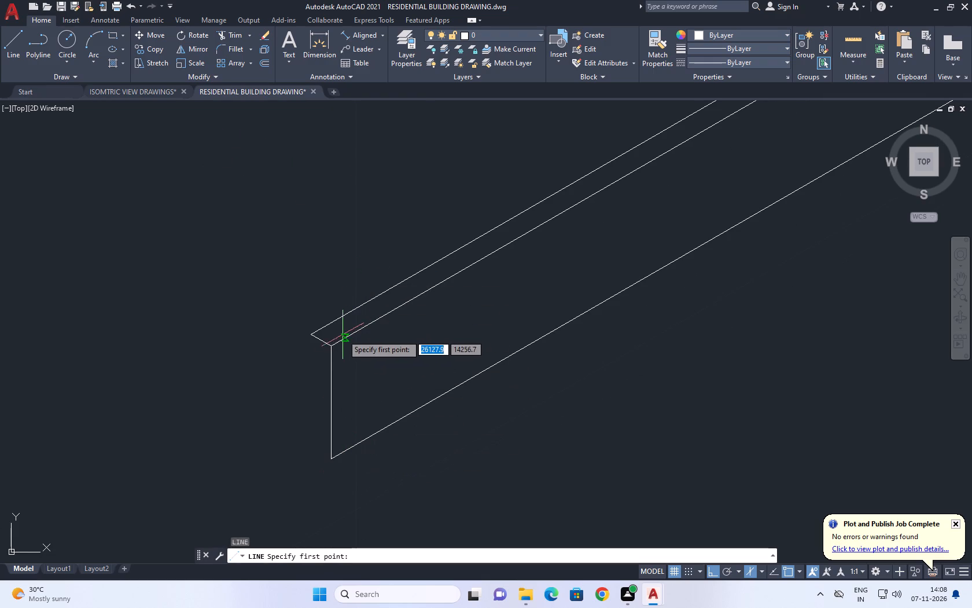
pyautogui.click(311, 333)
pyautogui.scroll(1, 298, 446)
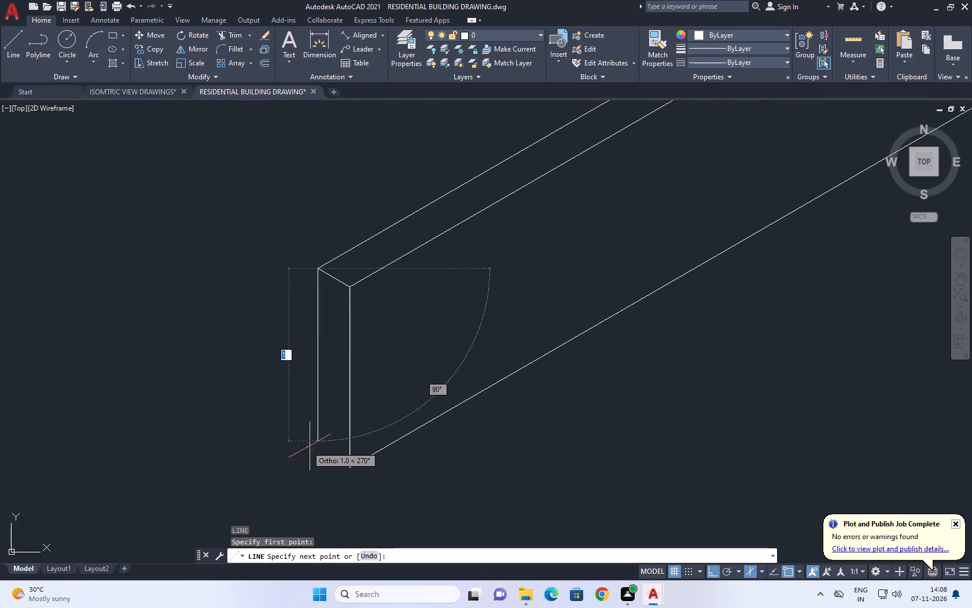
pyautogui.scroll(1, 312, 446)
pyautogui.moveTo(346, 463); pyautogui.dragTo(432, 363, button='middle')
pyautogui.click(389, 372)
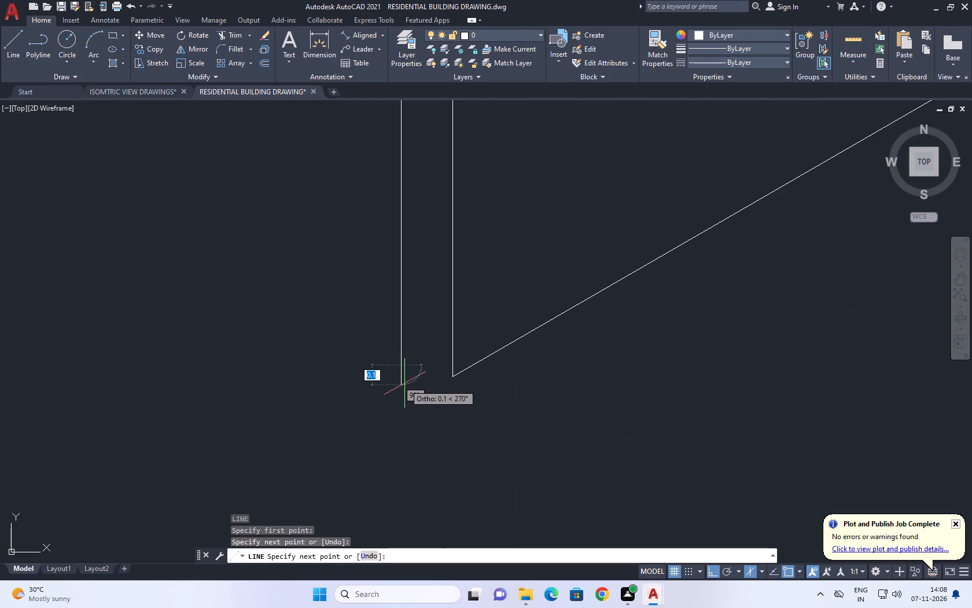
pyautogui.press('space')
# Draw a 150° isometric line from the lower line's free end, crossing past the outer vertical line.
pyautogui.press('space')
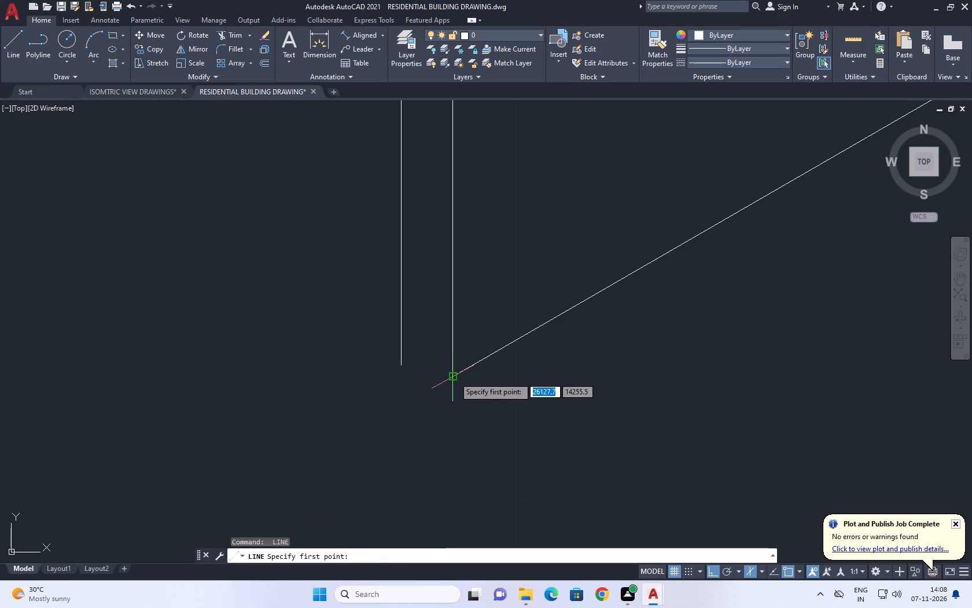
pyautogui.click(454, 371)
pyautogui.press('space')
pyautogui.press('space')
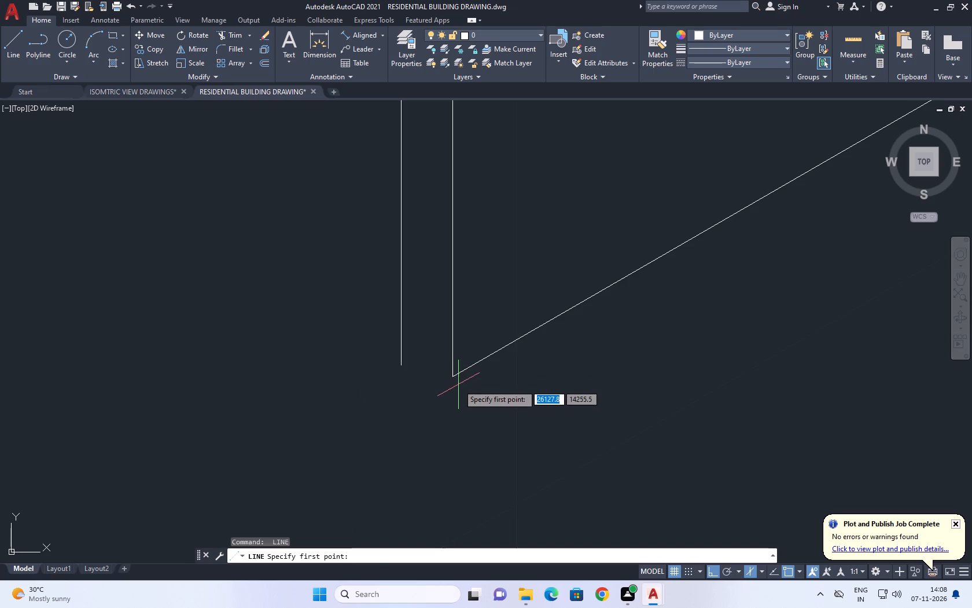
pyautogui.click(452, 375)
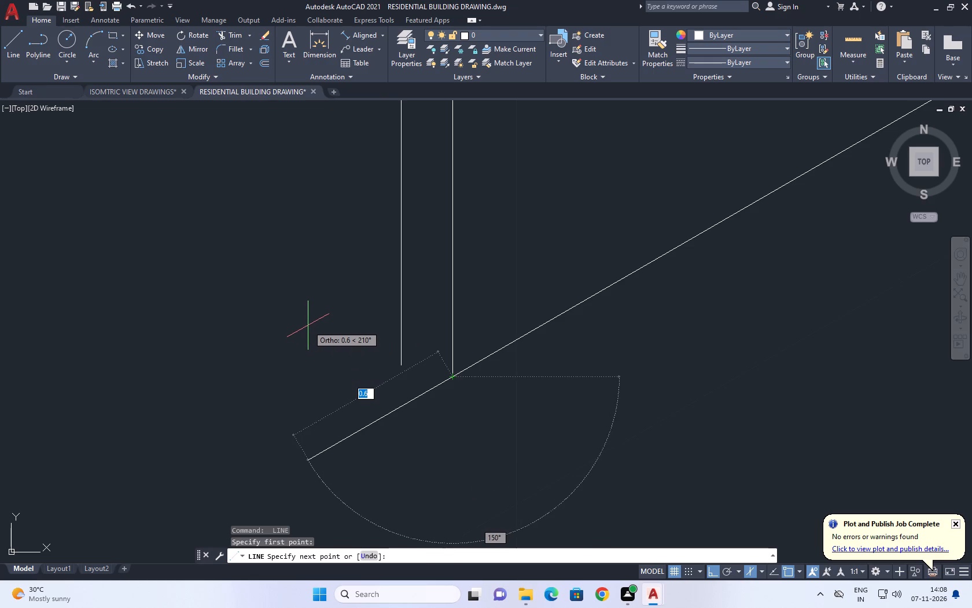
pyautogui.press('F5')
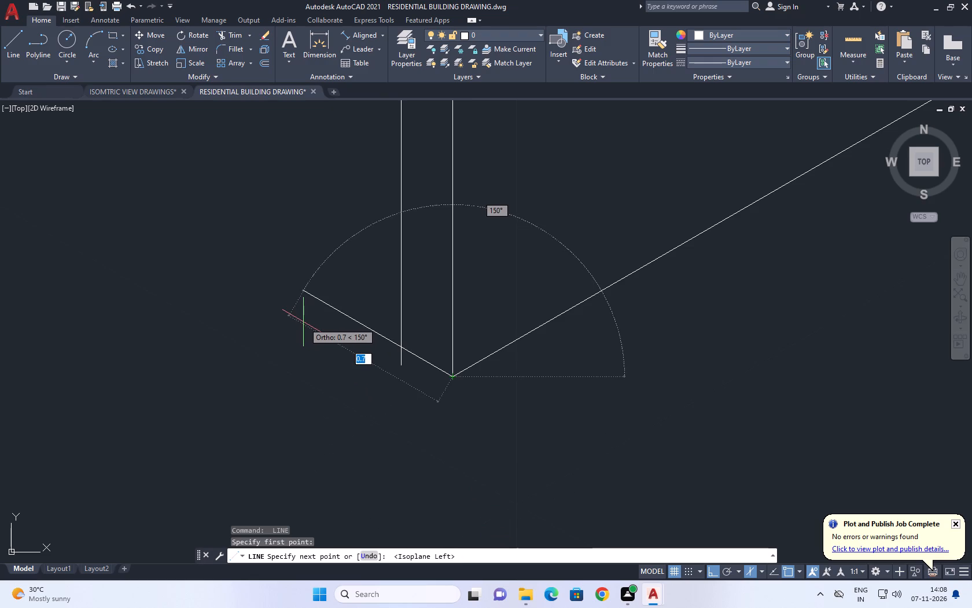
pyautogui.click(315, 305)
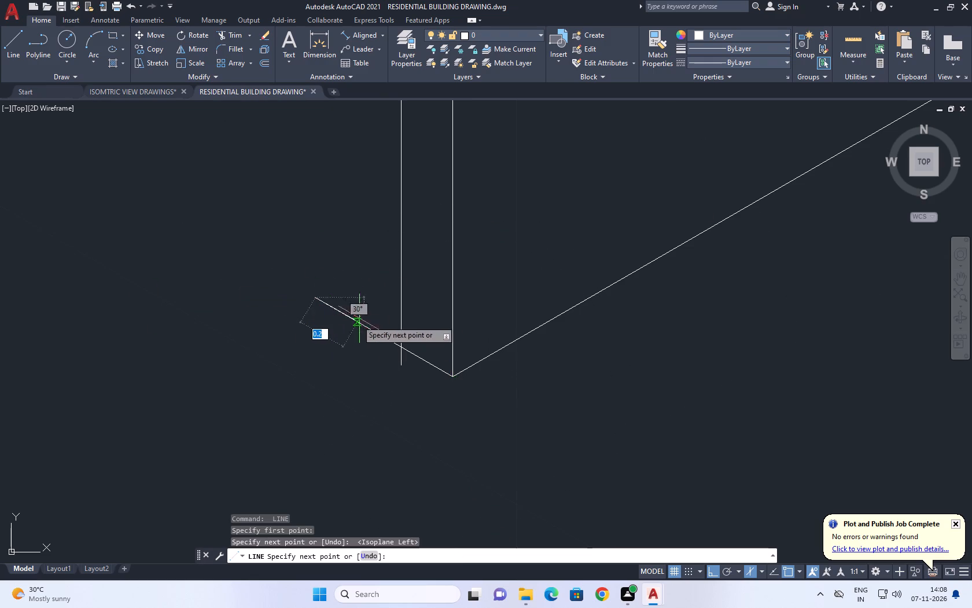
pyautogui.rightClick(363, 294)
pyautogui.click(419, 320)
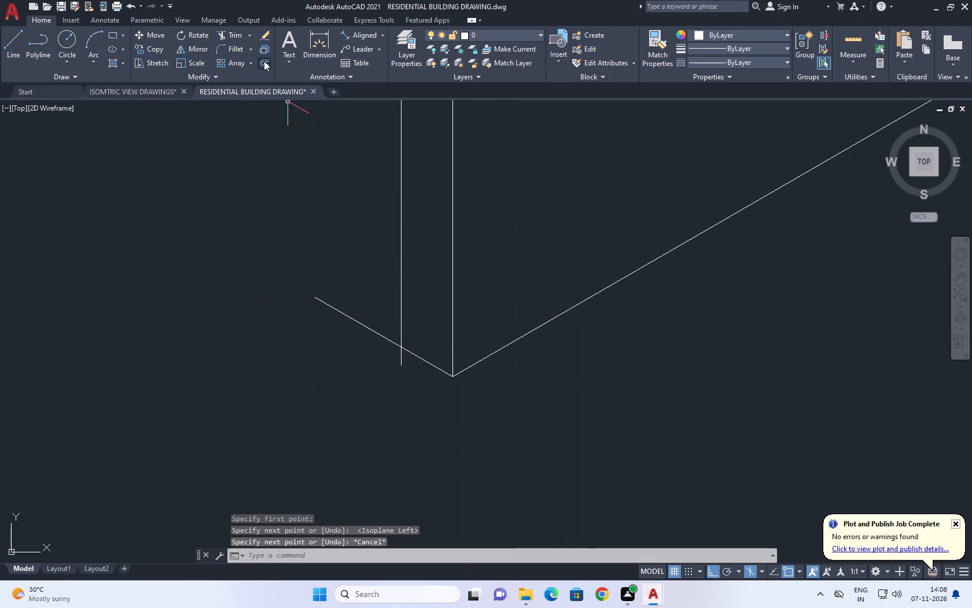
# Trim the overhangs of the 150° line and the outer vertical line where they cross at the bottom of the end face.
pyautogui.click(225, 31)
pyautogui.click(389, 339)
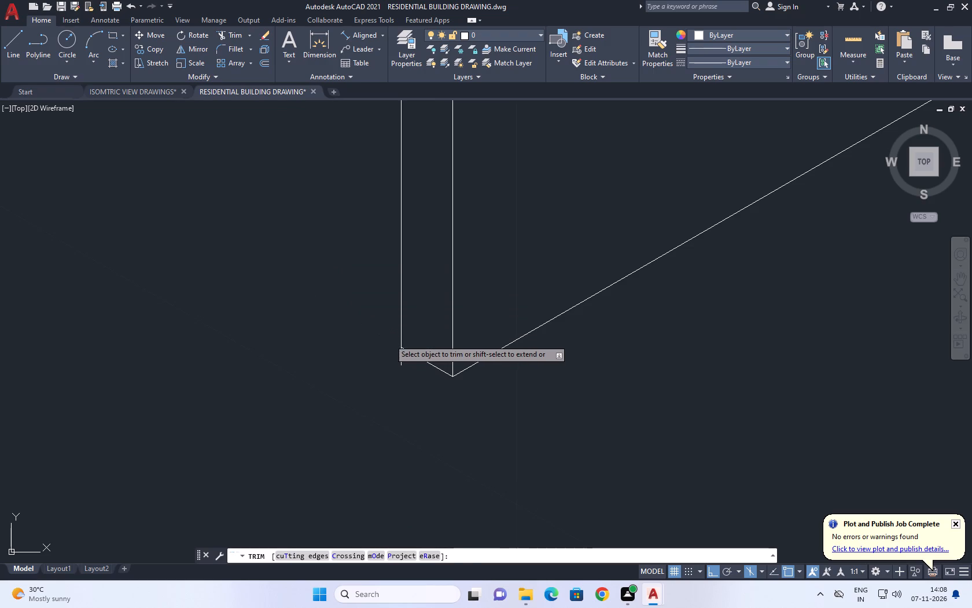
pyautogui.click(401, 357)
pyautogui.rightClick(567, 264)
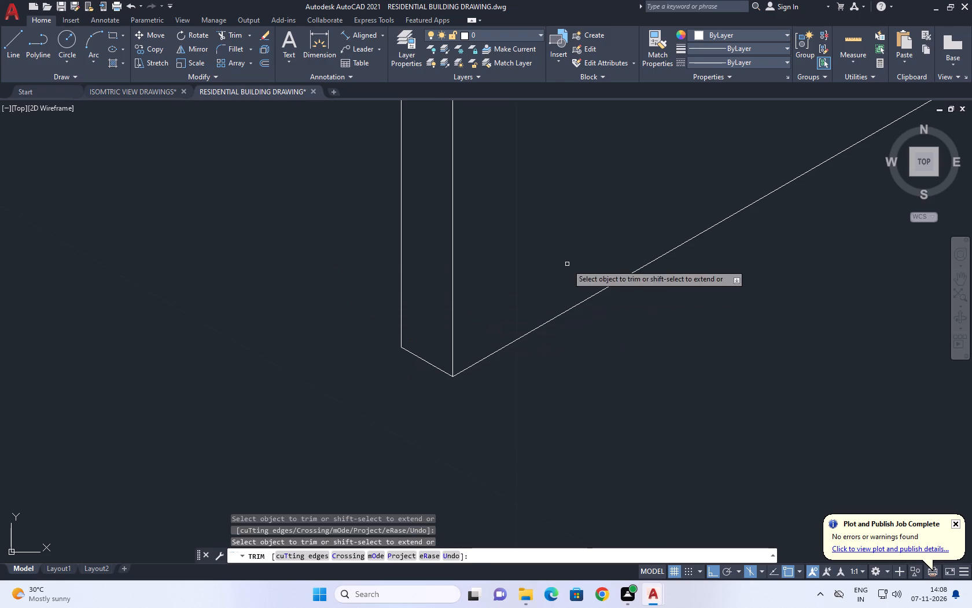
pyautogui.click(623, 284)
# Examine the closed end face of the adjoining edge and the post railing along the parapet.
pyautogui.scroll(-4, 533, 323)
pyautogui.moveTo(557, 302); pyautogui.dragTo(509, 292, button='middle')
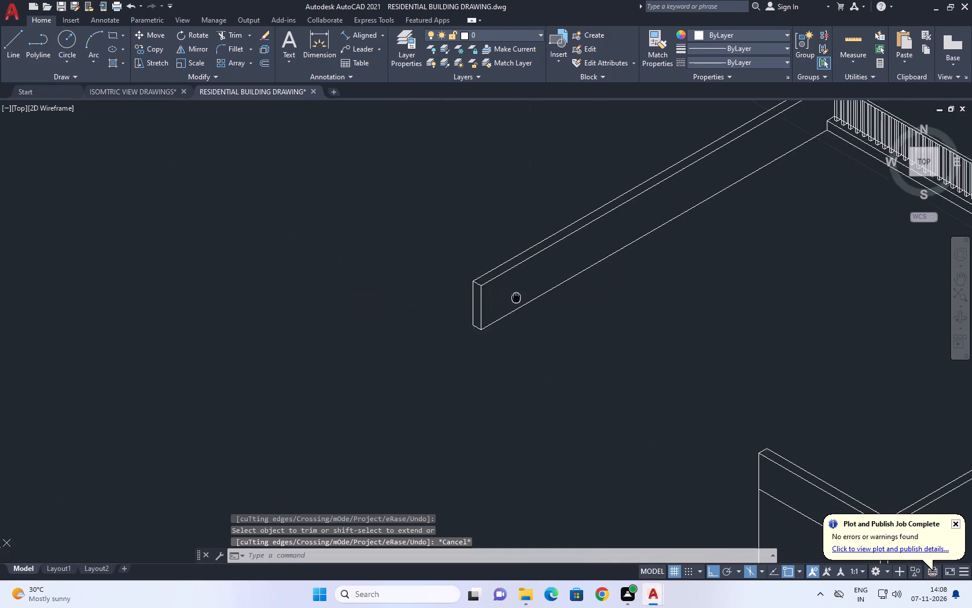
pyautogui.moveTo(509, 292); pyautogui.dragTo(483, 312, button='middle')
pyautogui.moveTo(664, 345); pyautogui.dragTo(523, 383, button='middle')
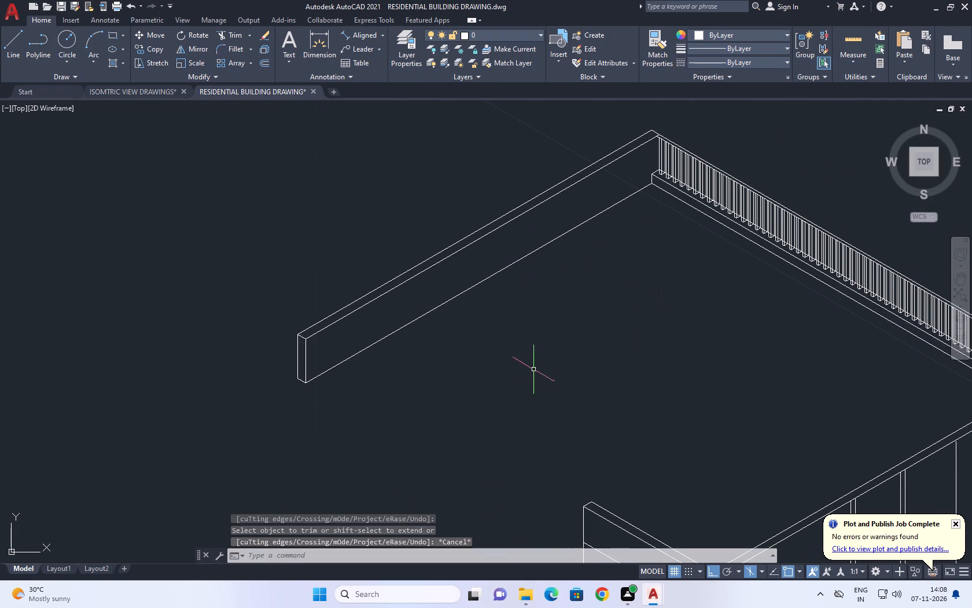
pyautogui.moveTo(750, 338); pyautogui.dragTo(366, 413, button='middle')
pyautogui.scroll(-1, 396, 411)
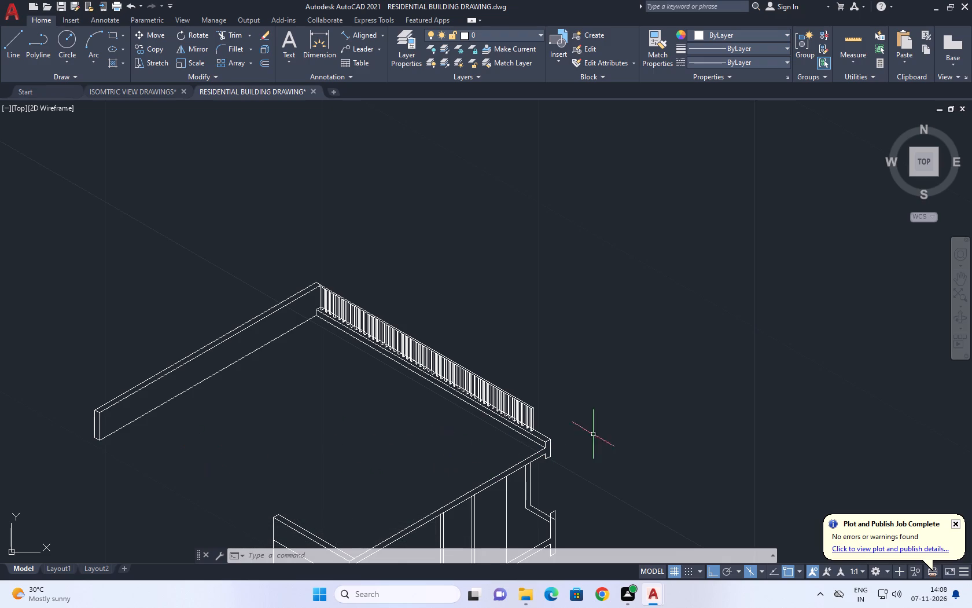
pyautogui.scroll(1, 595, 434)
pyautogui.moveTo(477, 477); pyautogui.dragTo(526, 472, button='middle')
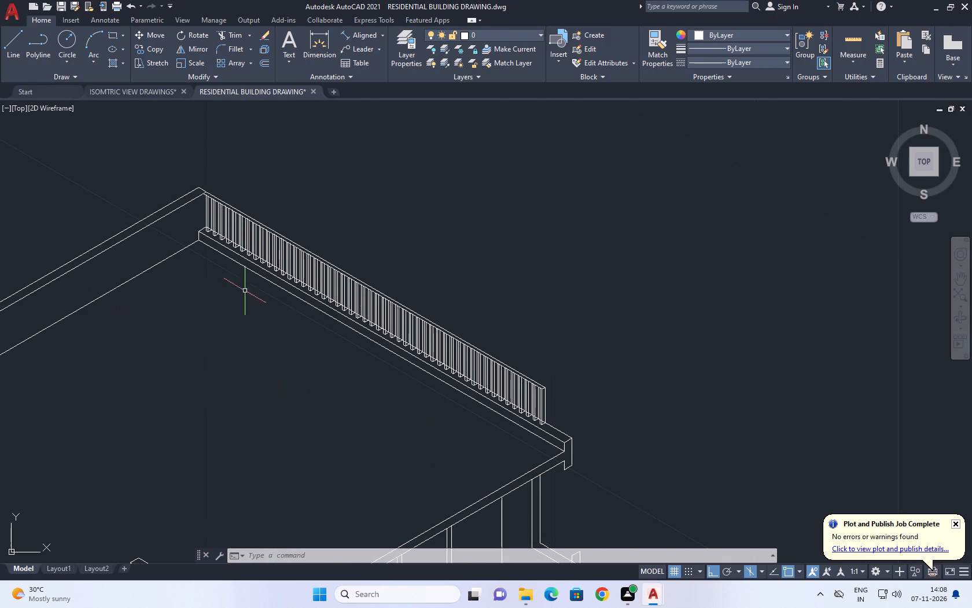
pyautogui.moveTo(455, 316); pyautogui.dragTo(595, 382, button='middle')
pyautogui.moveTo(461, 444); pyautogui.dragTo(522, 433, button='middle')
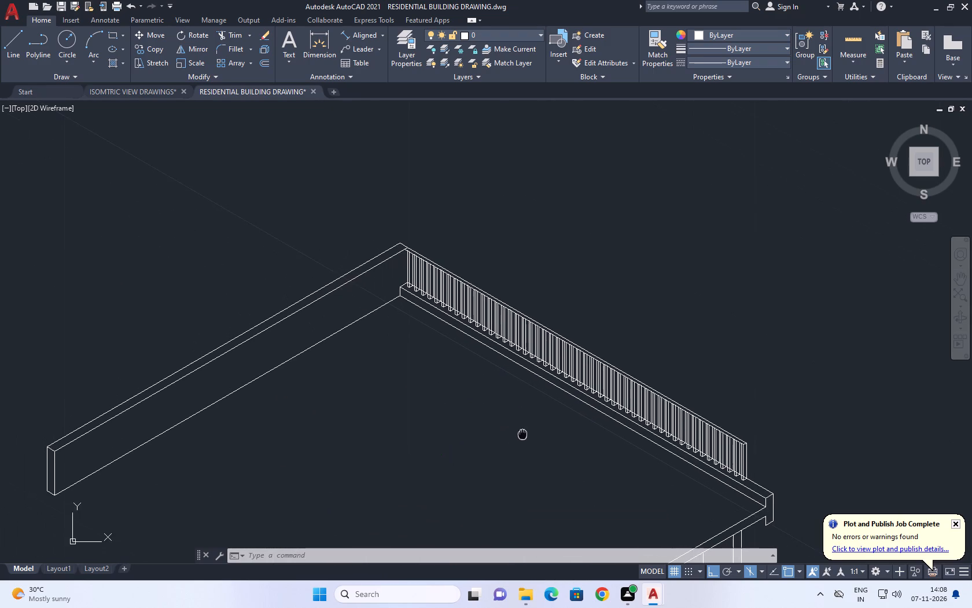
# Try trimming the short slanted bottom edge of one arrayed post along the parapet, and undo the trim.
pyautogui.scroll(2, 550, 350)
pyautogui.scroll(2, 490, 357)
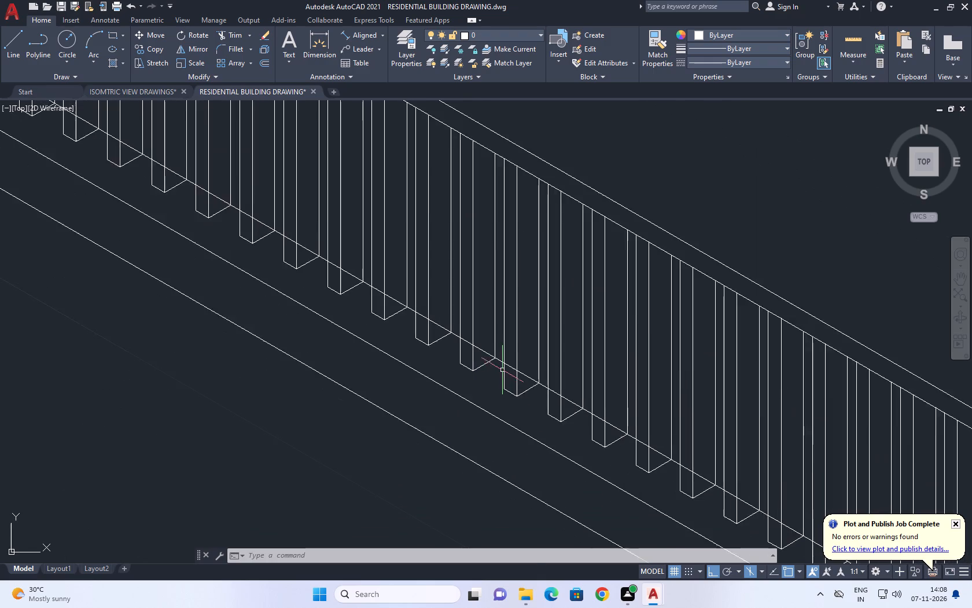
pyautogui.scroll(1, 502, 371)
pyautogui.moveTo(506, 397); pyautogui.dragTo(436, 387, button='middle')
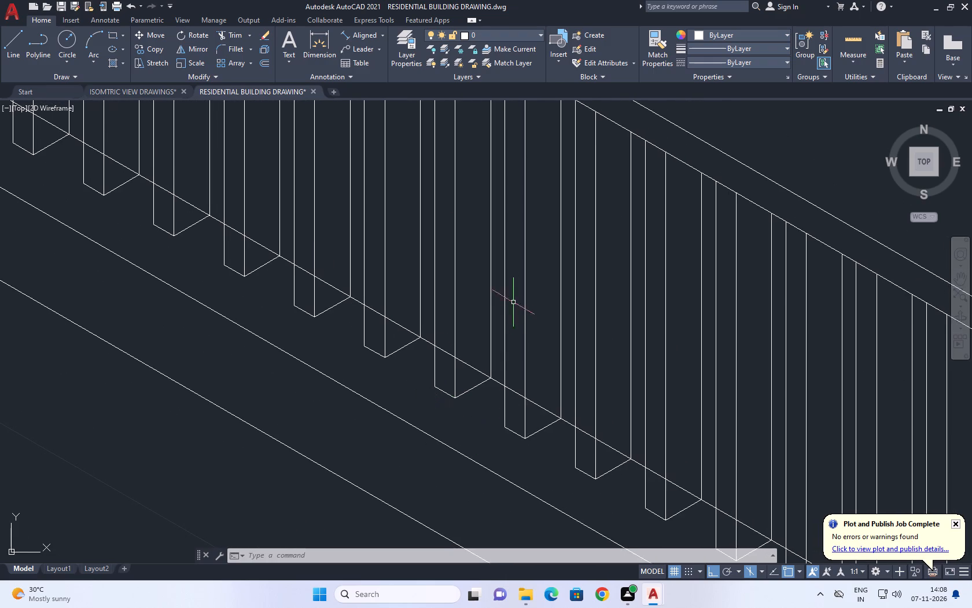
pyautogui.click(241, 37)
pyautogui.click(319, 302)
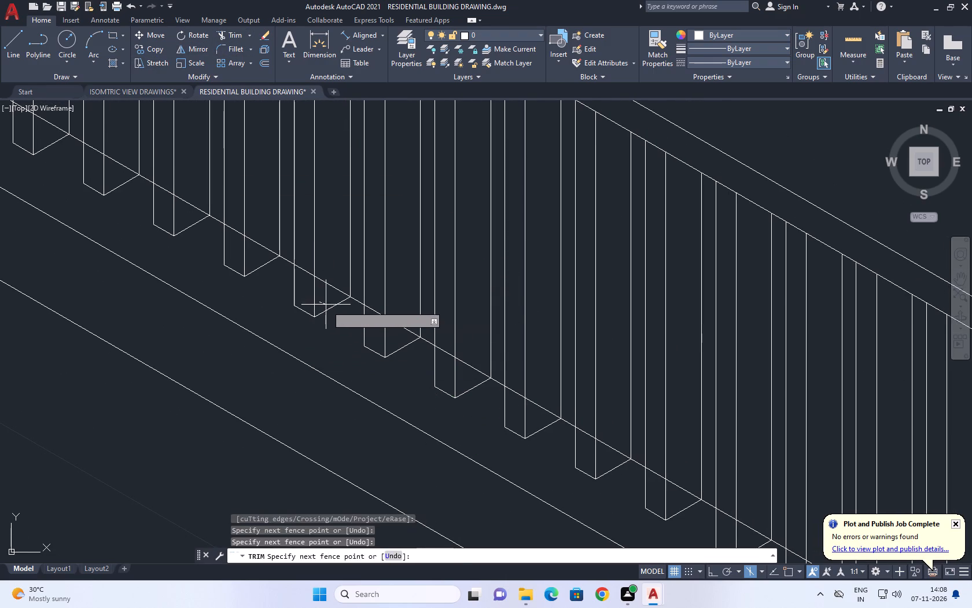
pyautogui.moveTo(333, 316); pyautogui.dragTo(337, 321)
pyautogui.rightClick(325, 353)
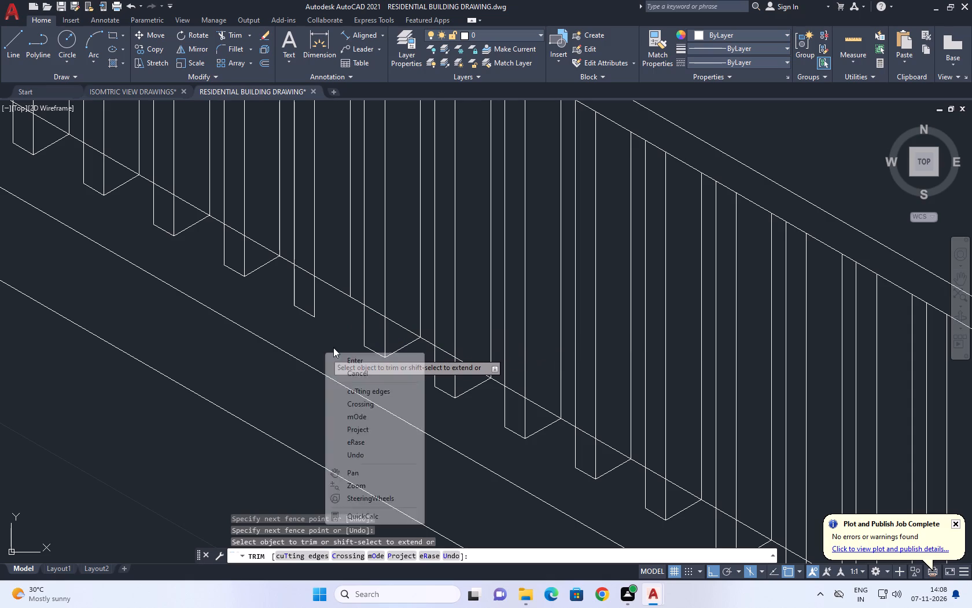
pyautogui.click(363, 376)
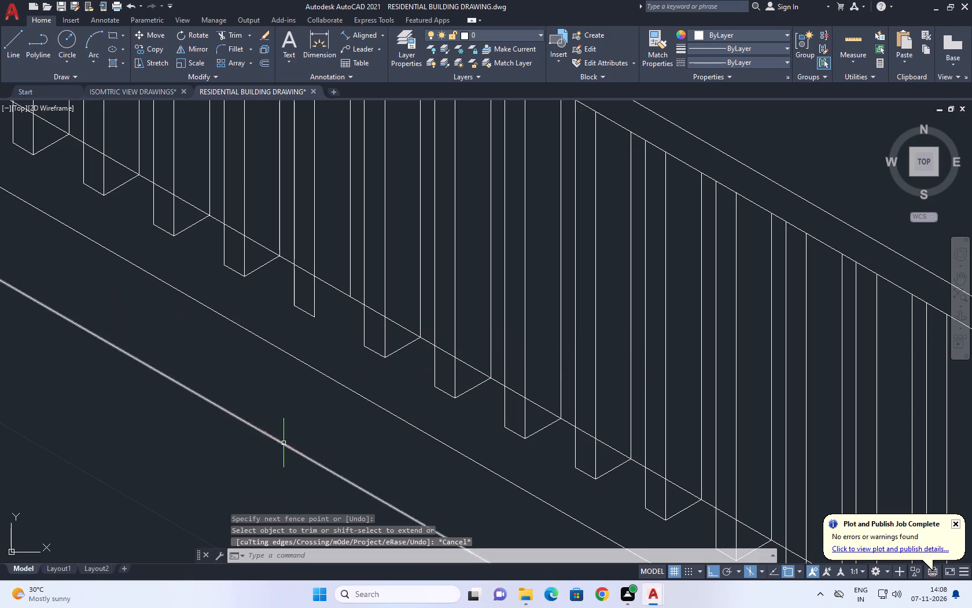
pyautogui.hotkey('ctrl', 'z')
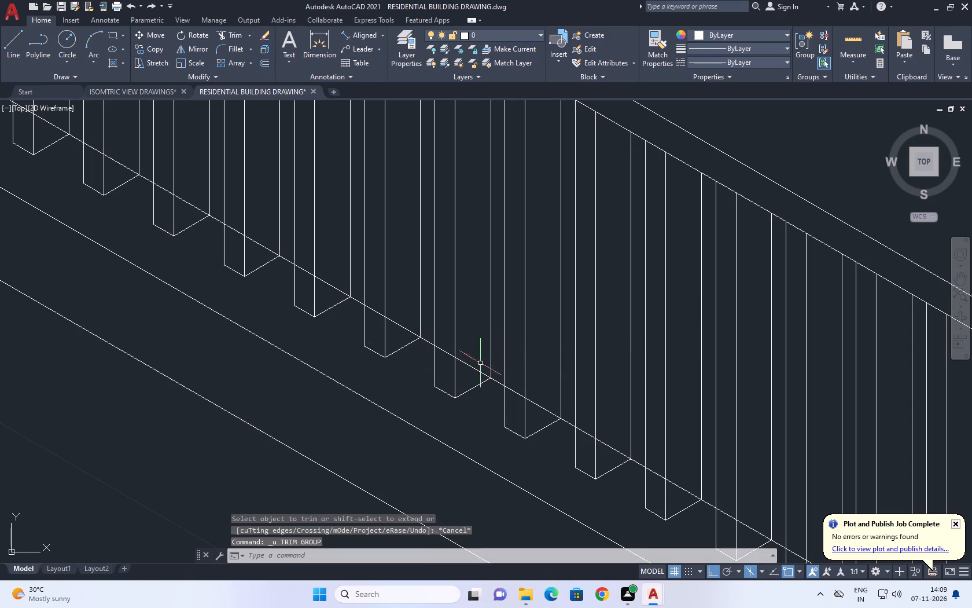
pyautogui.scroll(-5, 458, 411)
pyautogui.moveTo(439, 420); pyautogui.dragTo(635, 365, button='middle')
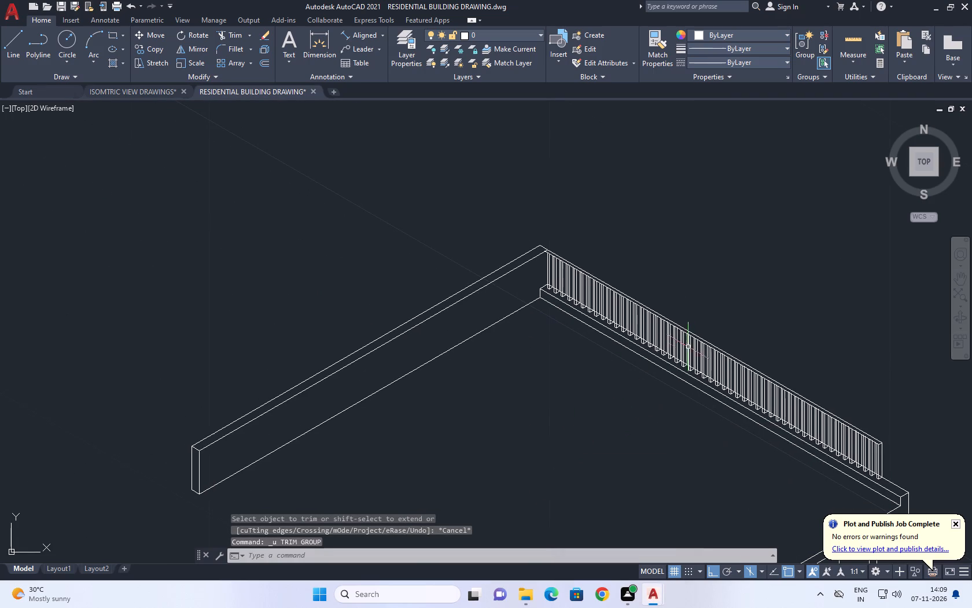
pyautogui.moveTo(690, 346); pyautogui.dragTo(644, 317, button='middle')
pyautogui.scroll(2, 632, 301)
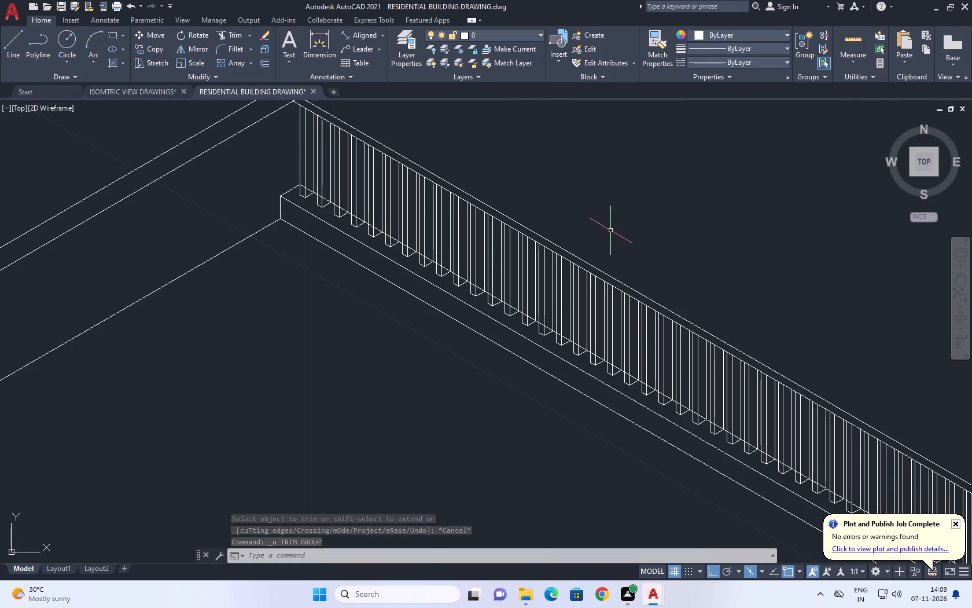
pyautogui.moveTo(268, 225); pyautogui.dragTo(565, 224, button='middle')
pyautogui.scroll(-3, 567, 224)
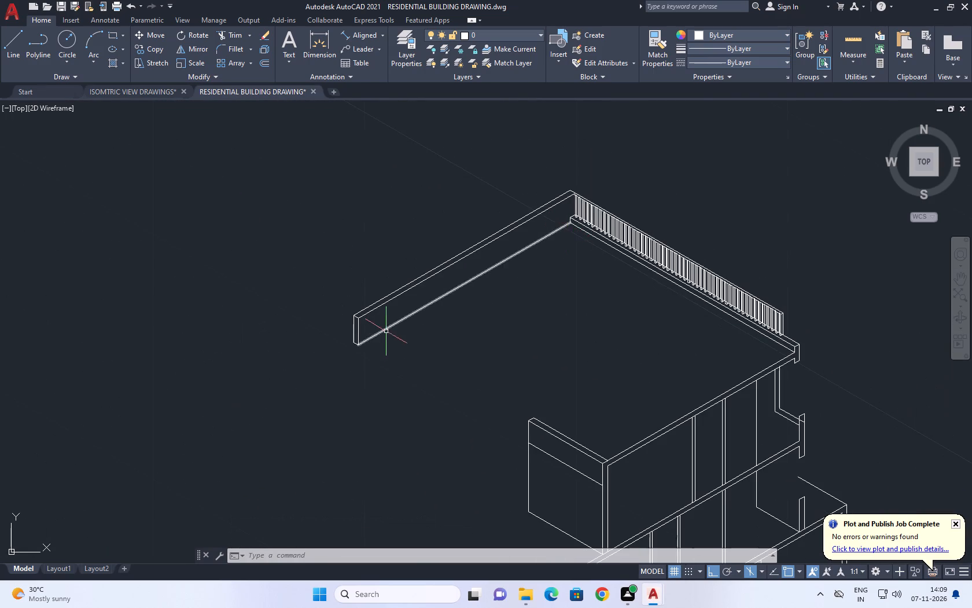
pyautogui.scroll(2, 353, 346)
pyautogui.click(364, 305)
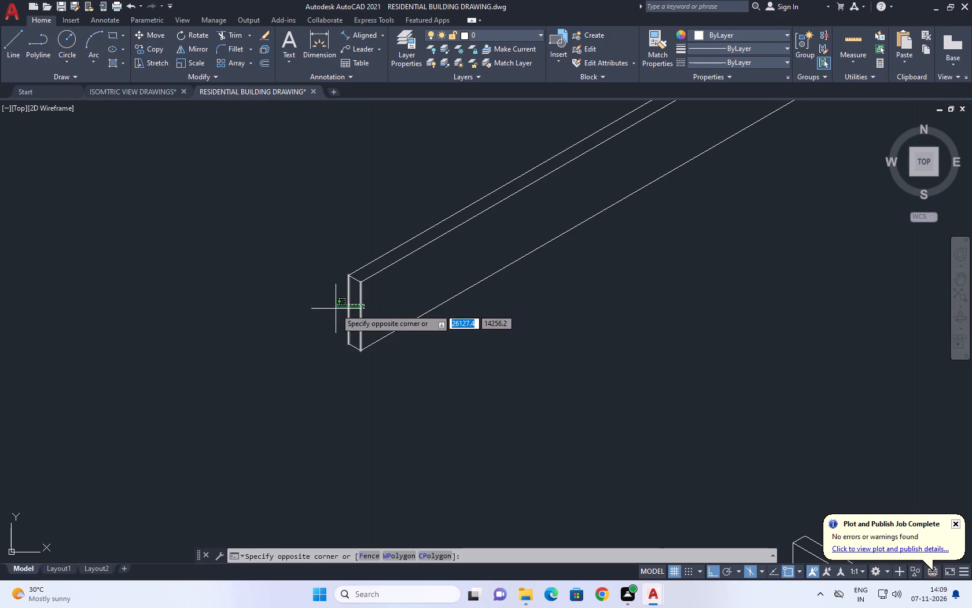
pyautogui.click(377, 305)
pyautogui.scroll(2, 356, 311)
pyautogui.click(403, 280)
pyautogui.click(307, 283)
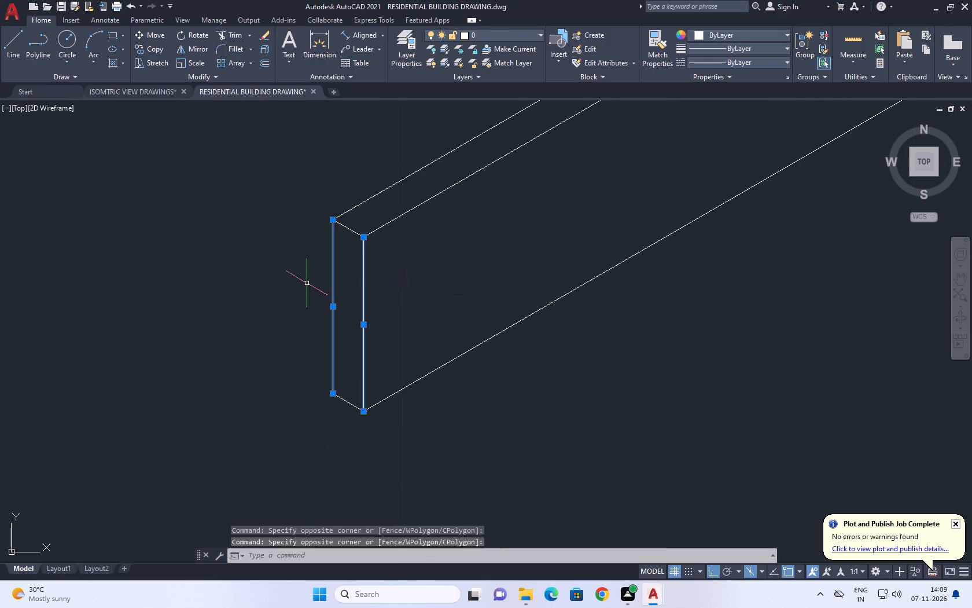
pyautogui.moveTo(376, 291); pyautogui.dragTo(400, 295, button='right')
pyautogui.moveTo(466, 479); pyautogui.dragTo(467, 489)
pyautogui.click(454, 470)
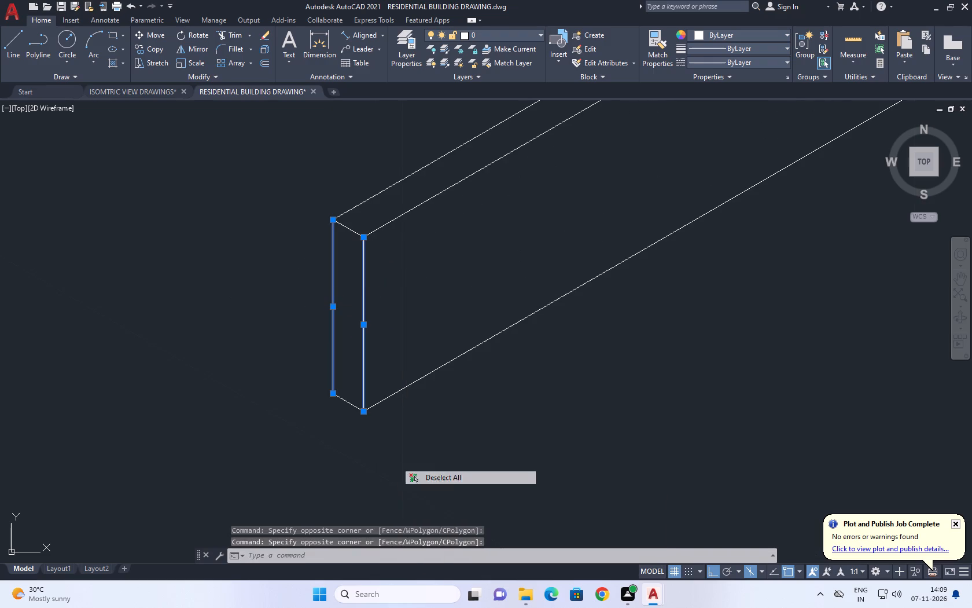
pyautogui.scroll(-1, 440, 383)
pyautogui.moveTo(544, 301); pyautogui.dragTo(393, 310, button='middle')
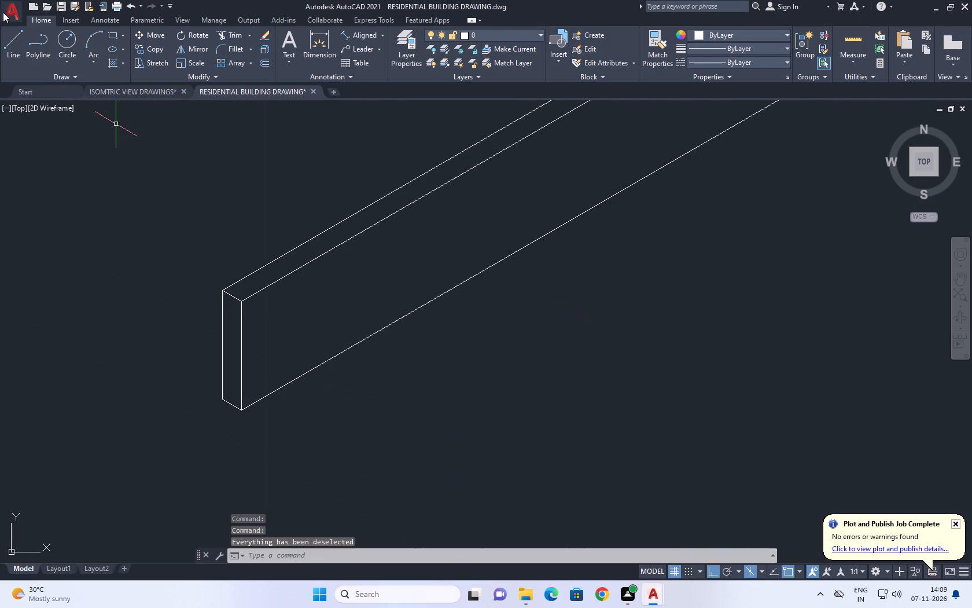
# Save the drawing as RESIDENTIAL BUILDING DRAWING in AutoCAD 2018 format, replacing the existing file.
pyautogui.click(4, 13)
pyautogui.click(45, 154)
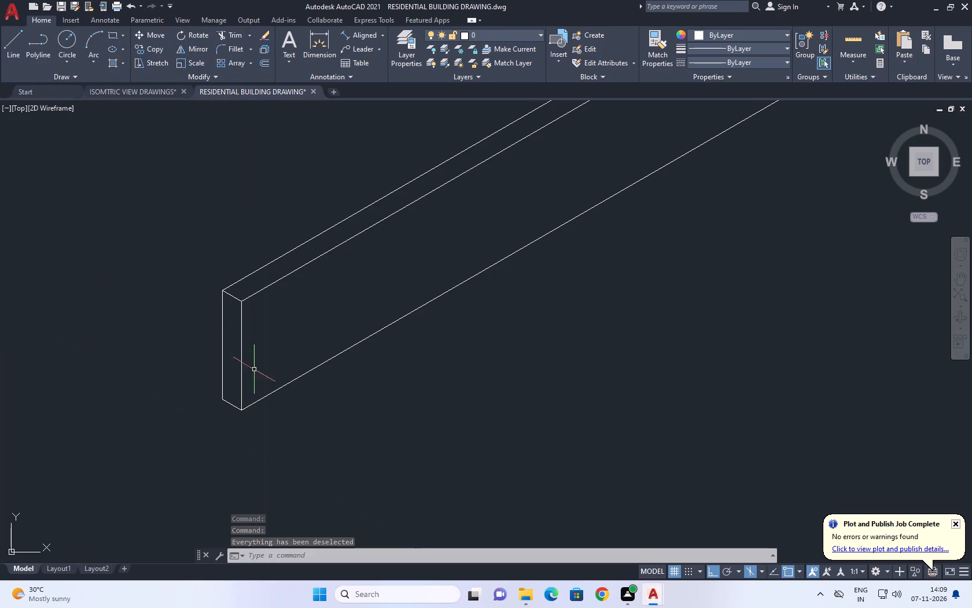
pyautogui.click(642, 403)
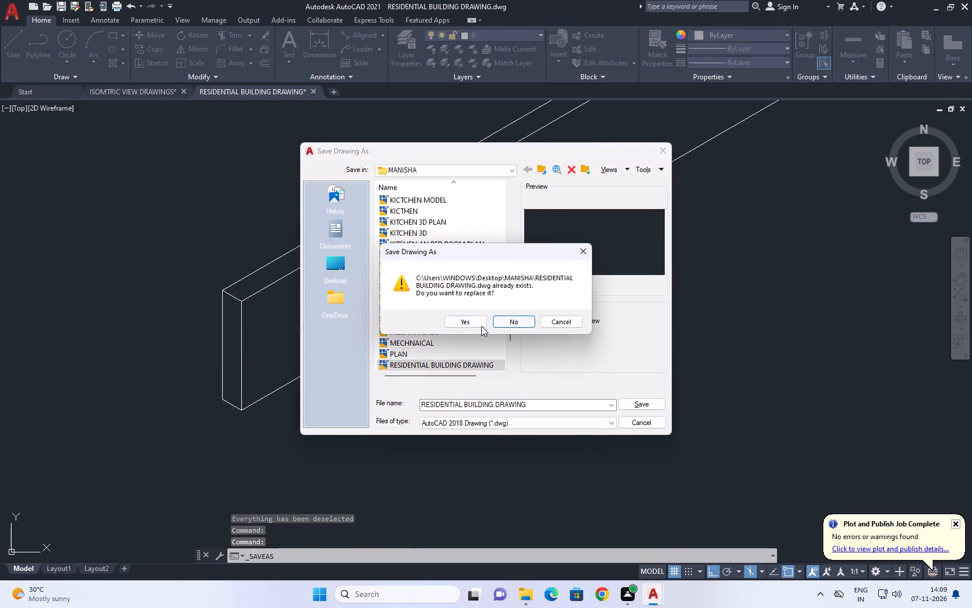
pyautogui.click(472, 325)
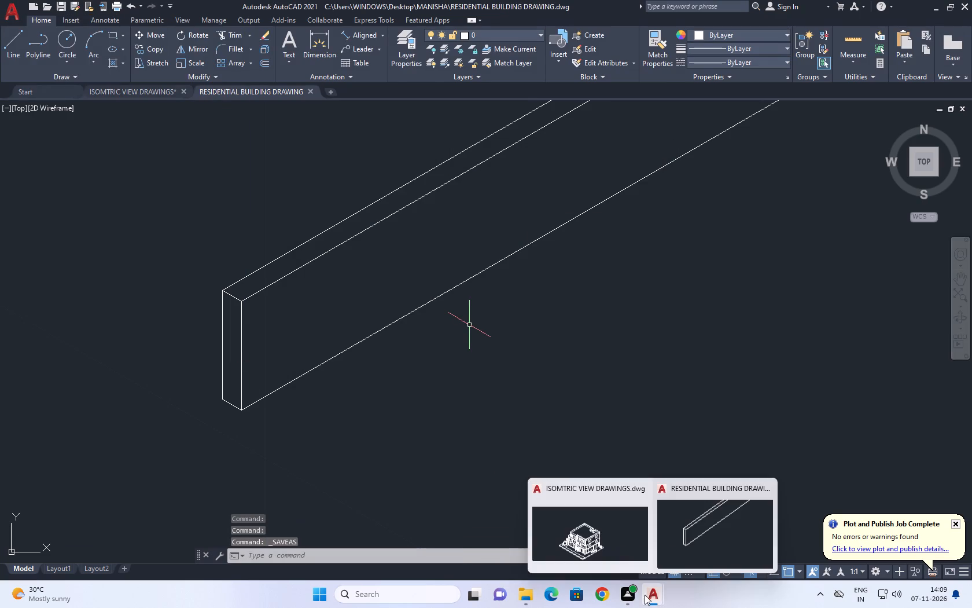
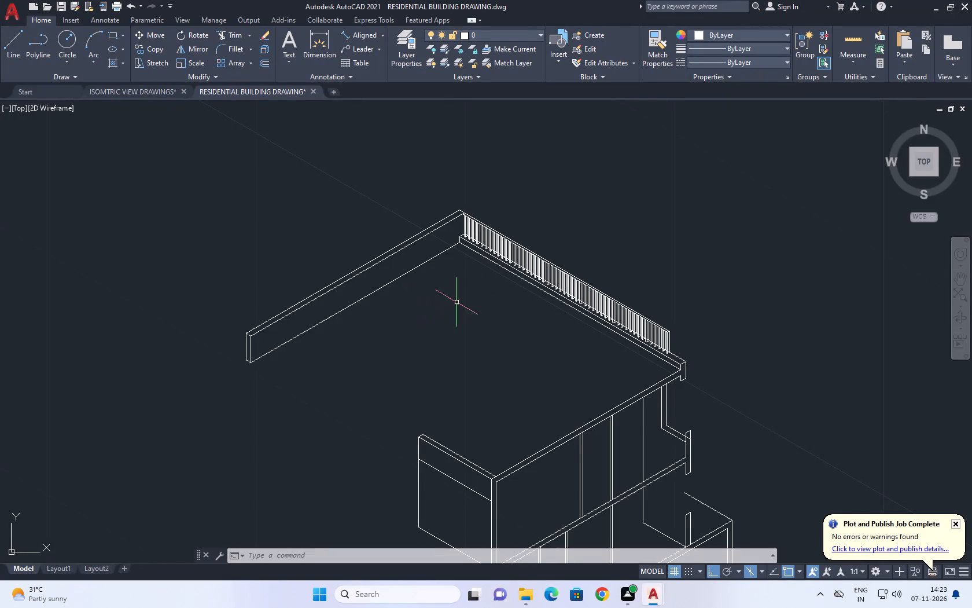
# Erase the outer vertical edge and the sloping bottom edge of the wall face below the short upper-floor parapet.
pyautogui.moveTo(223, 311); pyautogui.dragTo(503, 292, button='middle')
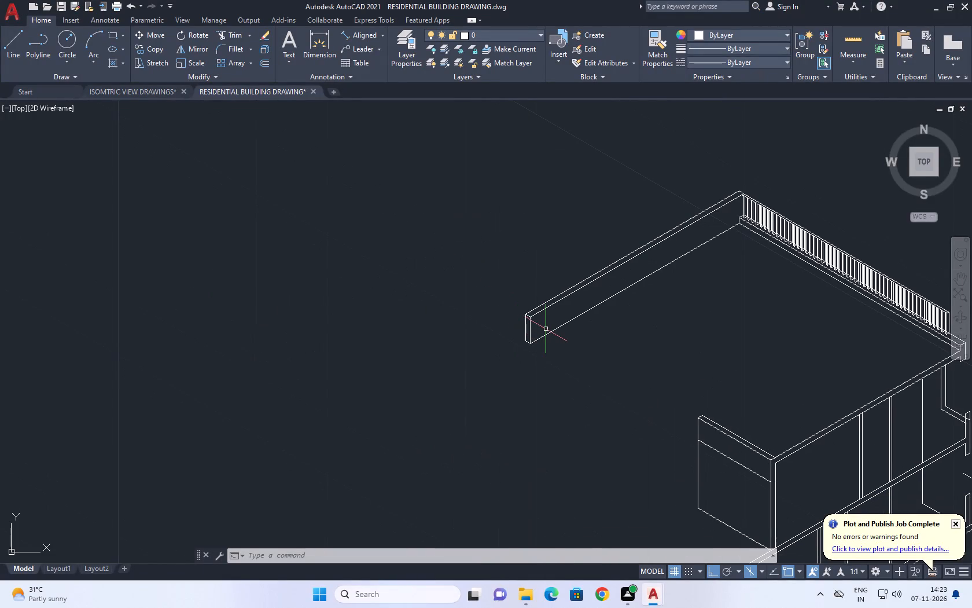
pyautogui.moveTo(712, 474); pyautogui.dragTo(586, 320, button='middle')
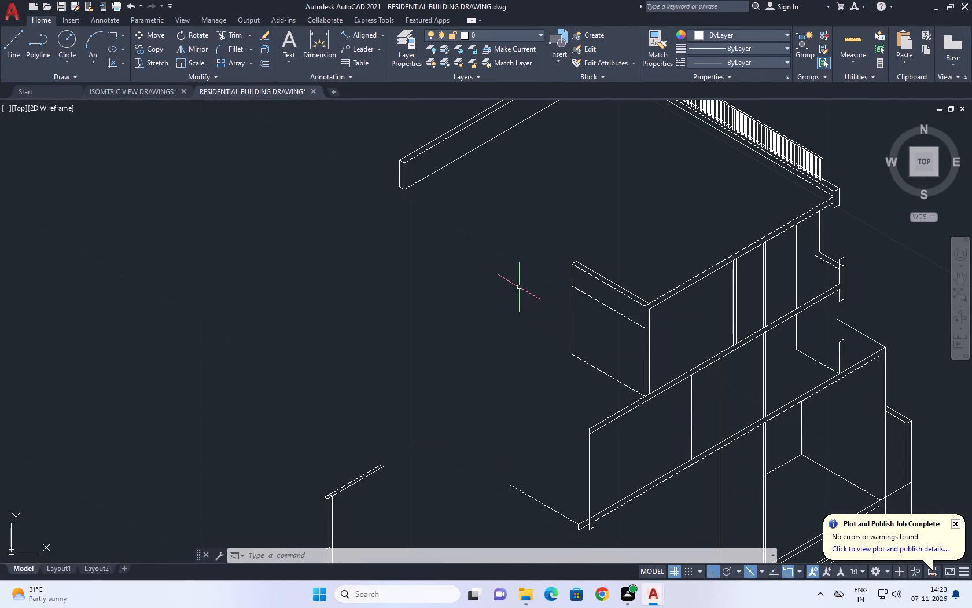
pyautogui.click(587, 325)
pyautogui.click(553, 353)
pyautogui.click(615, 350)
pyautogui.click(585, 373)
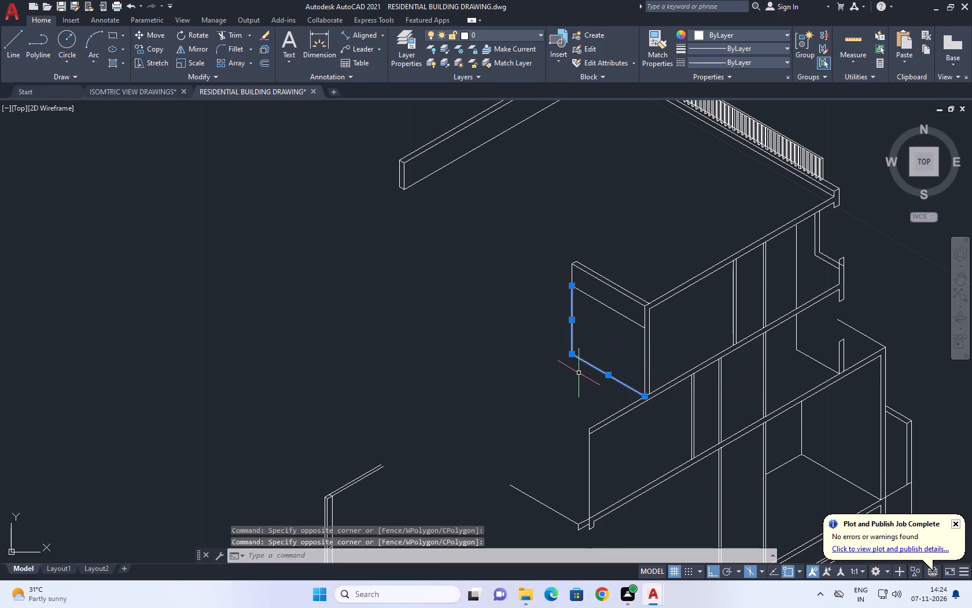
pyautogui.press('Delete')
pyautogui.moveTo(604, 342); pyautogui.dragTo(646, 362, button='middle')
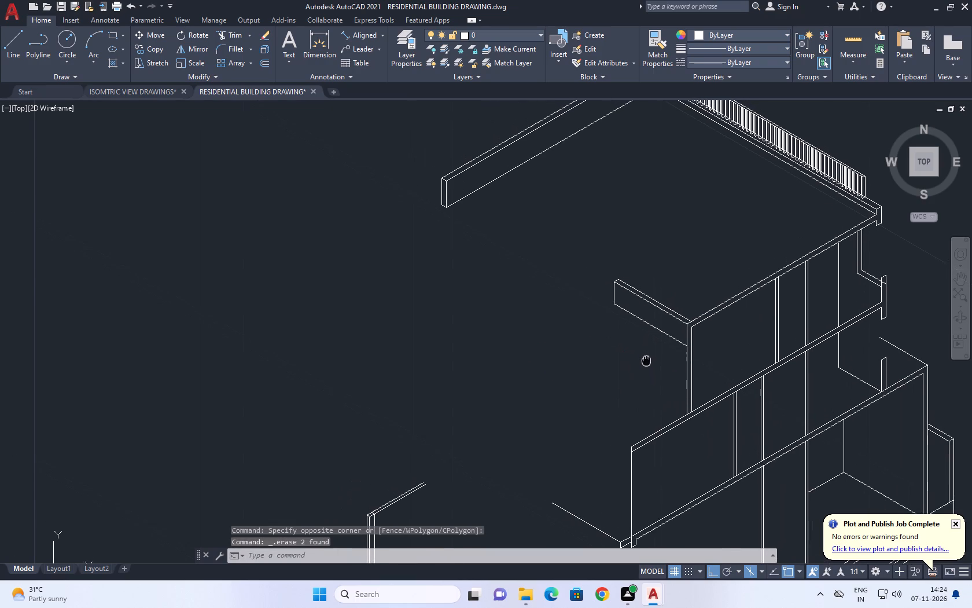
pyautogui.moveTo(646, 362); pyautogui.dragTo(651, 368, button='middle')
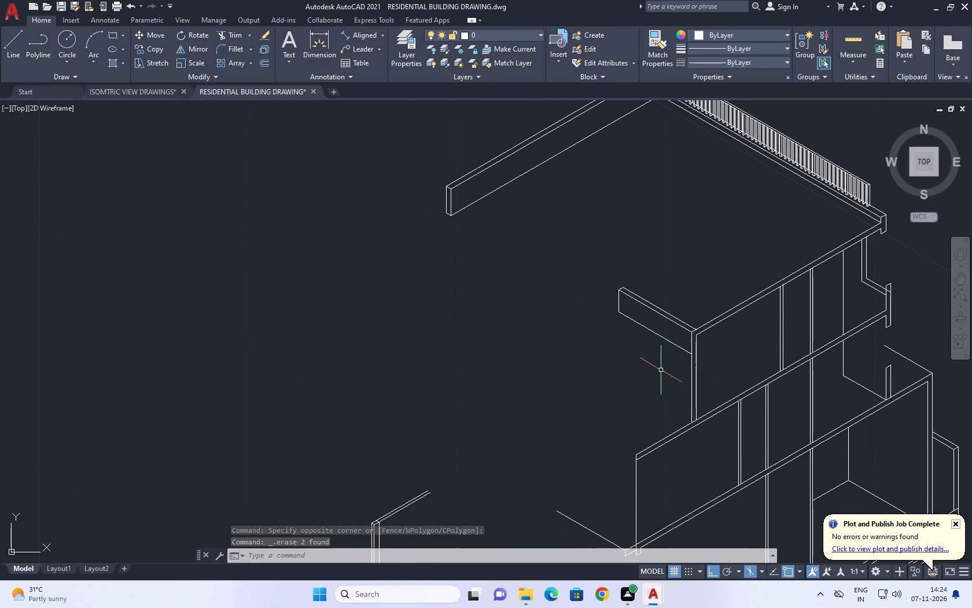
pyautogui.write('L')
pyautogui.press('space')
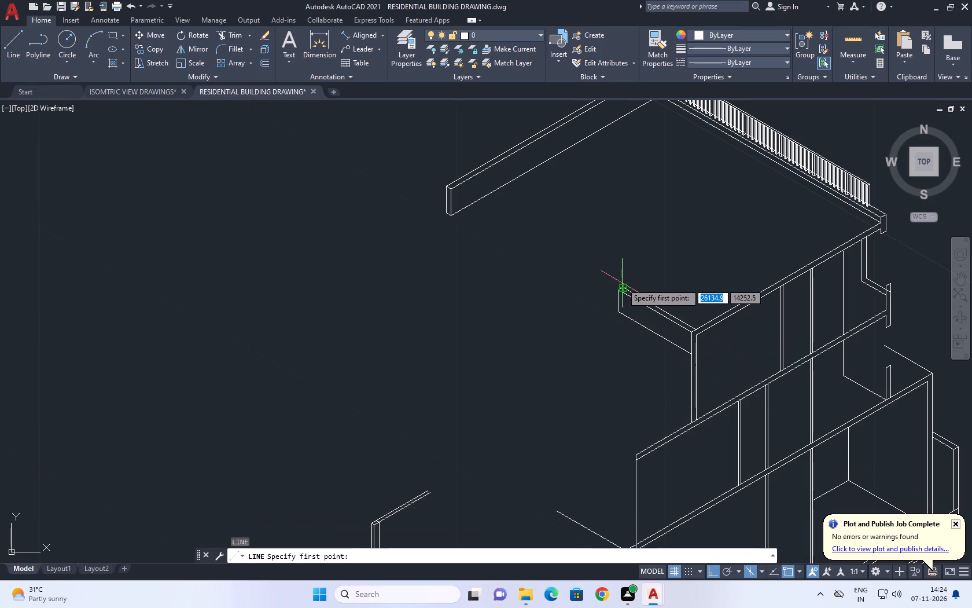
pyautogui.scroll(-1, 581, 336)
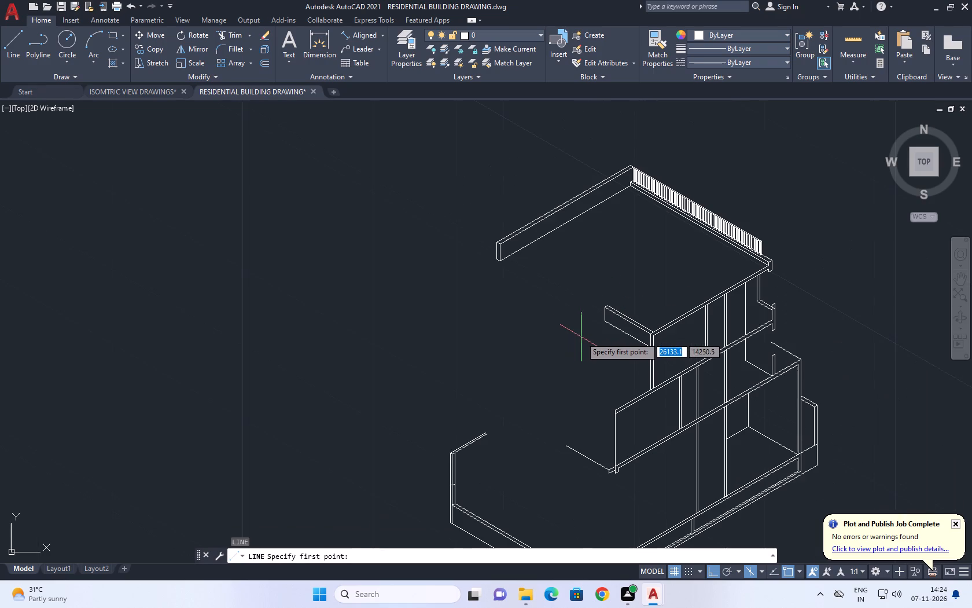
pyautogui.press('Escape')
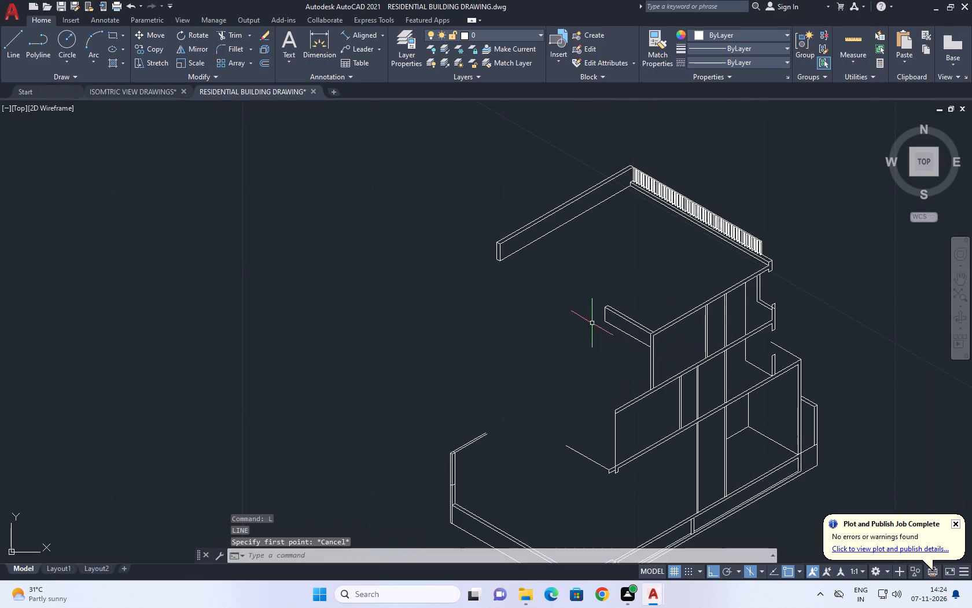
# Draw a 10-unit line at 210° from the short parapet's outer top corner, continuing with a freehand segment at 150°.
pyautogui.scroll(1, 600, 279)
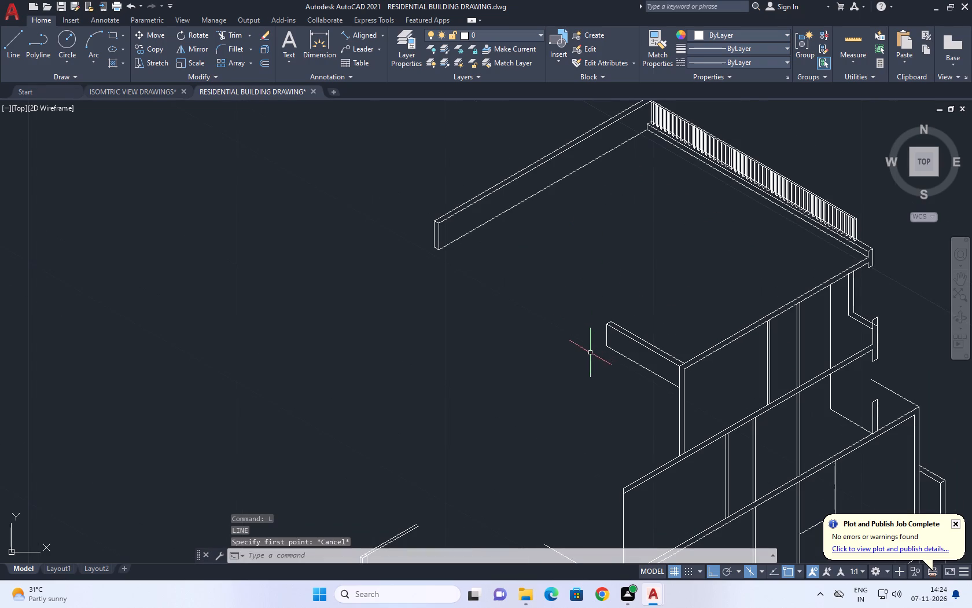
pyautogui.write('L')
pyautogui.press('space')
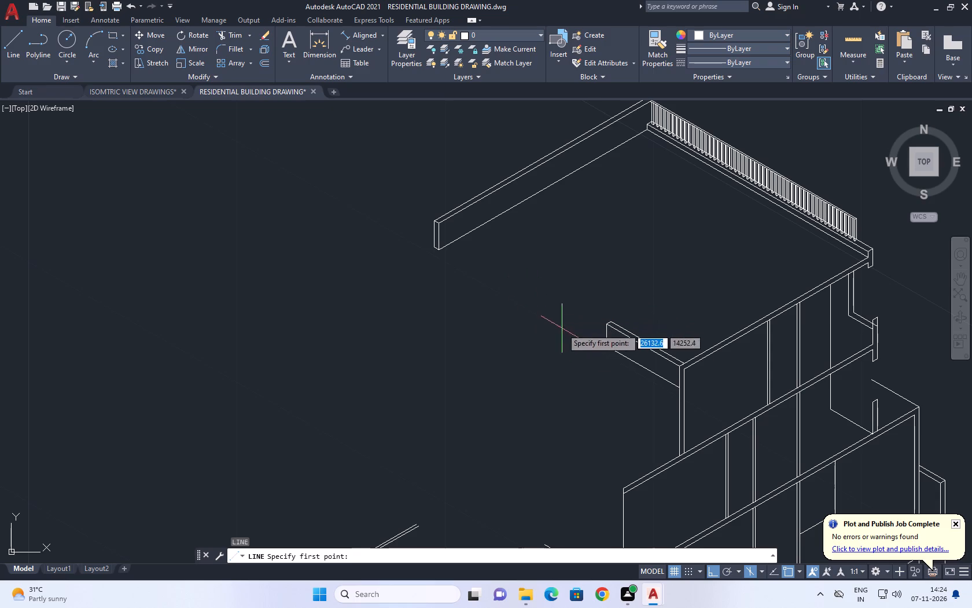
pyautogui.click(614, 323)
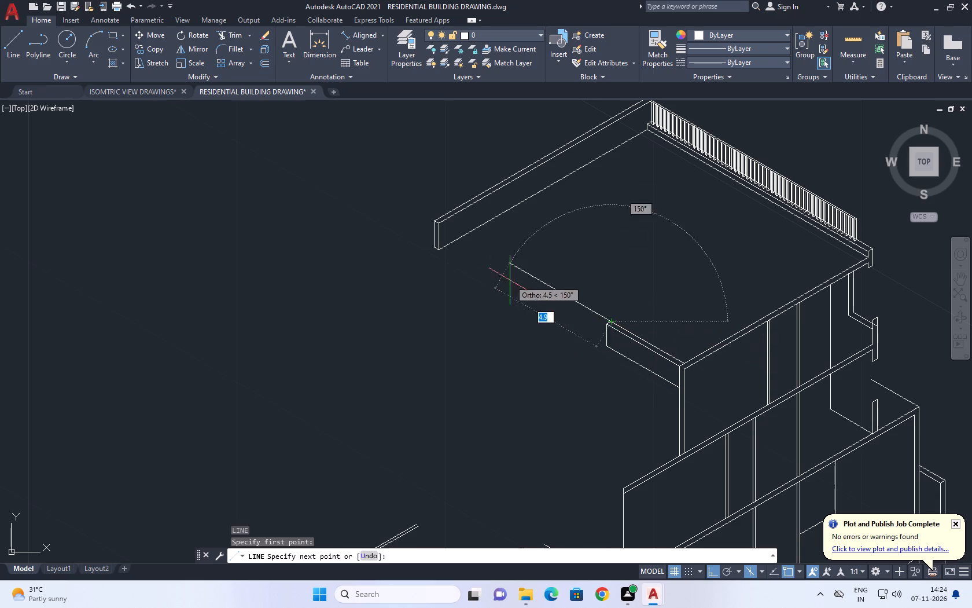
pyautogui.scroll(3, 461, 259)
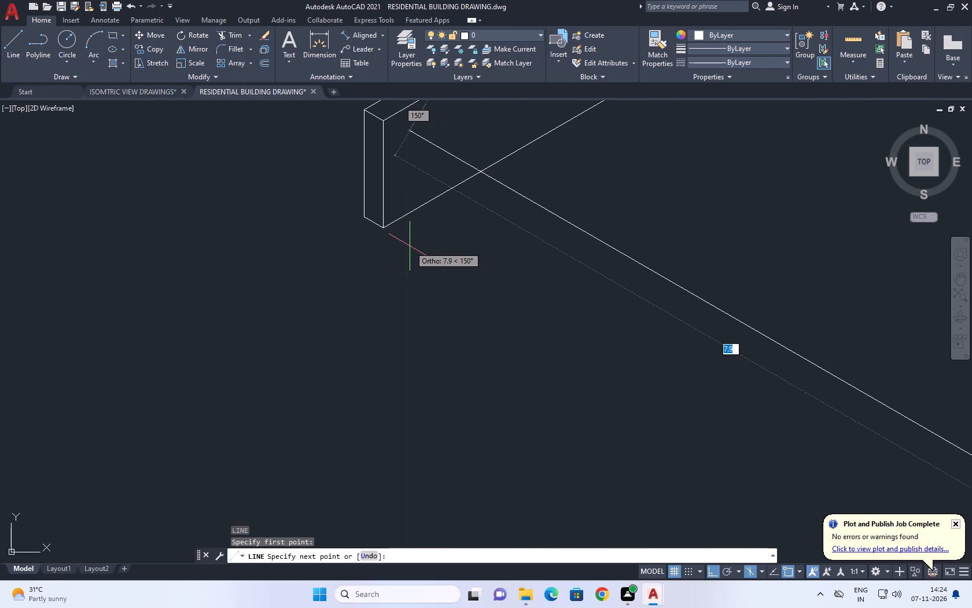
pyautogui.scroll(-3, 484, 342)
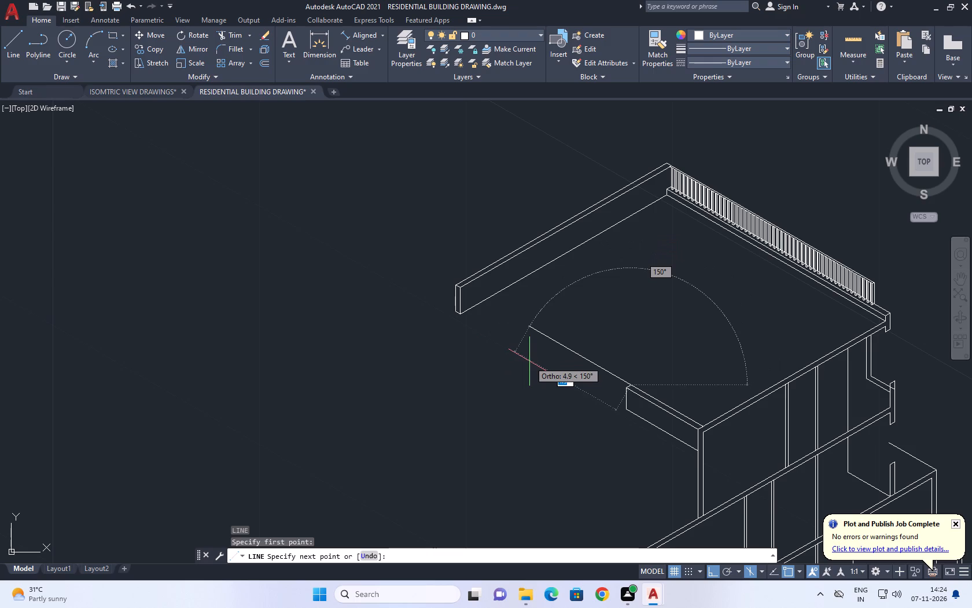
pyautogui.scroll(-3, 474, 367)
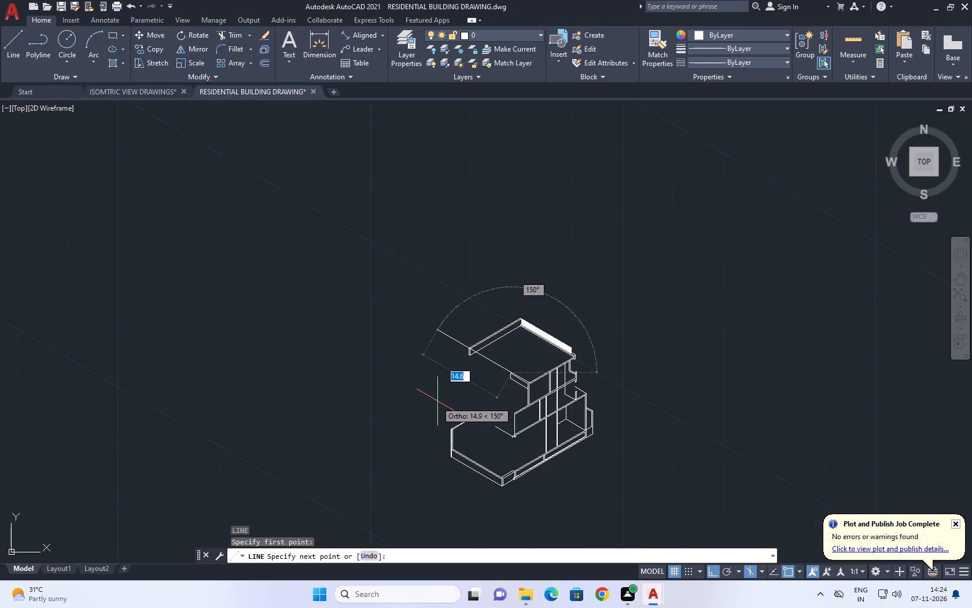
pyautogui.press('F8')
pyautogui.press('F8')
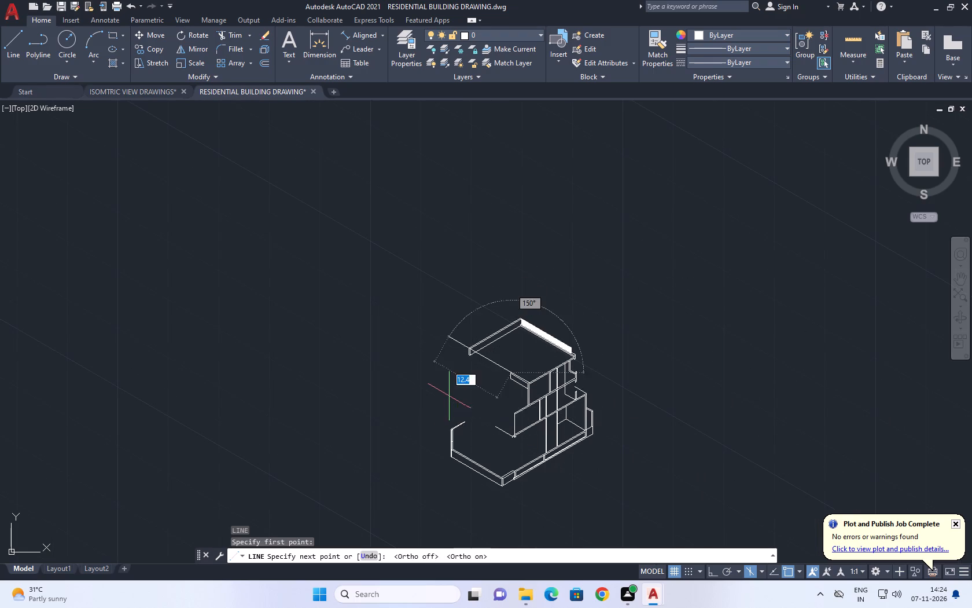
pyautogui.press('F5')
pyautogui.scroll(4, 462, 398)
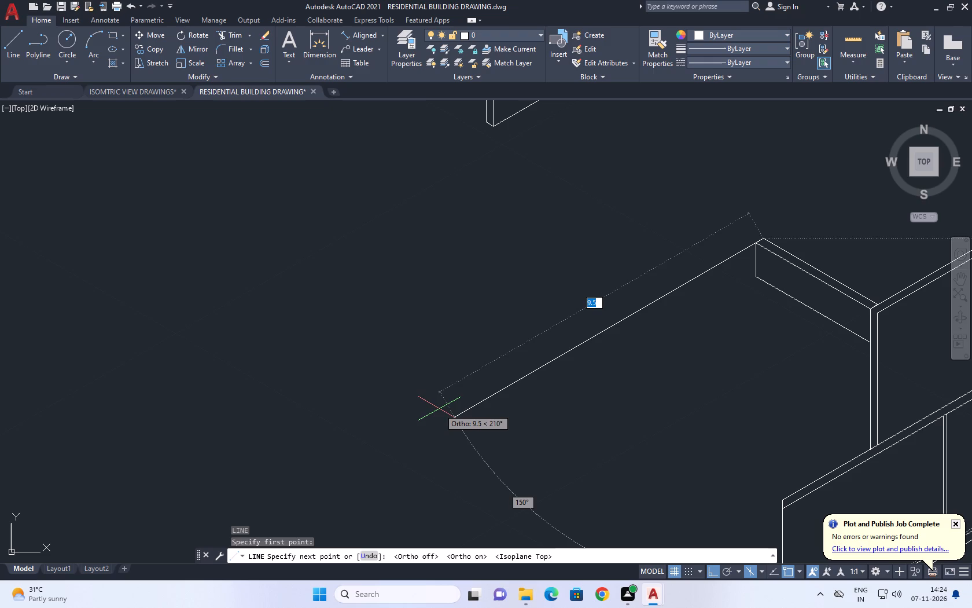
pyautogui.scroll(-1, 445, 402)
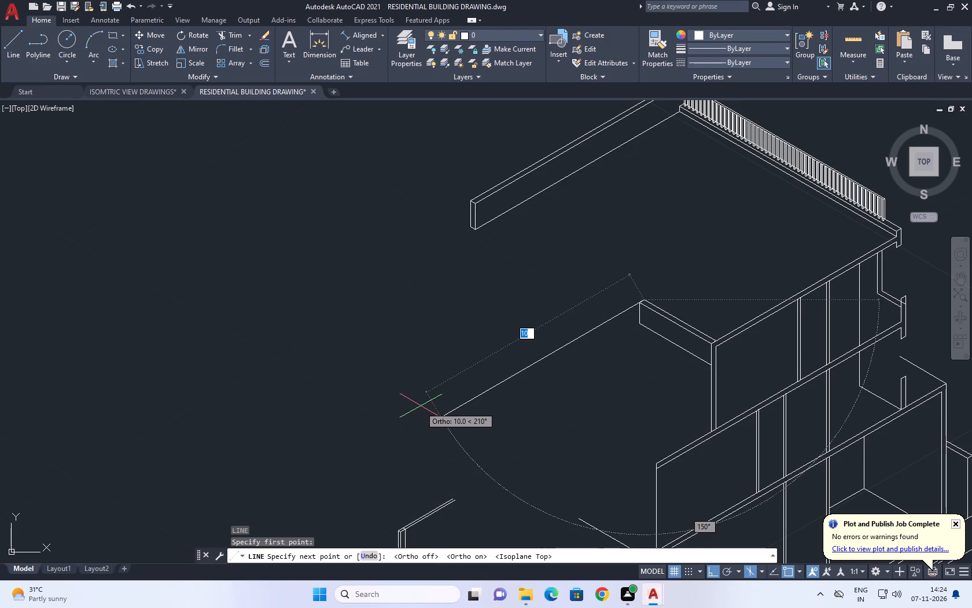
pyautogui.press('1')
pyautogui.press('0')
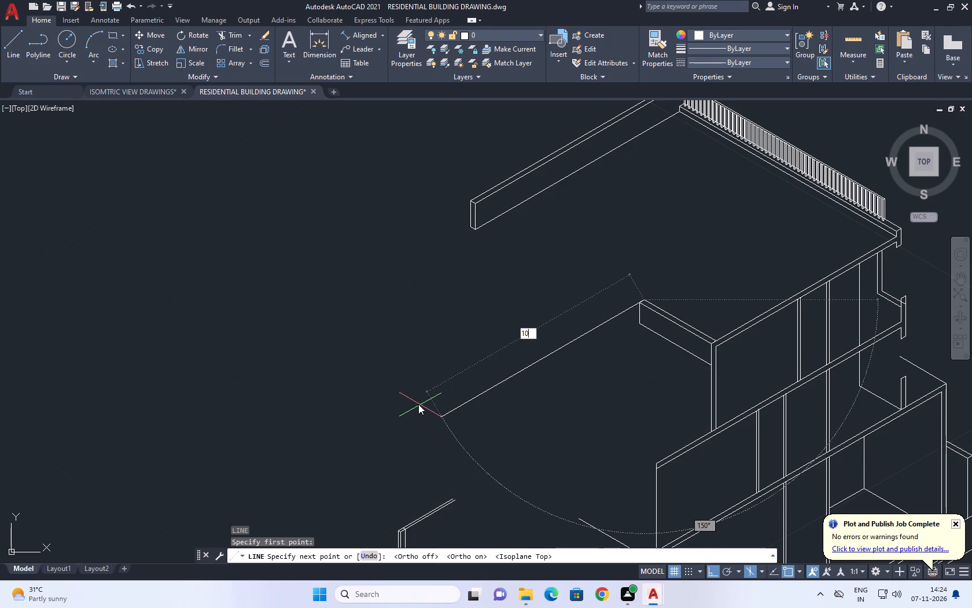
pyautogui.press('Return')
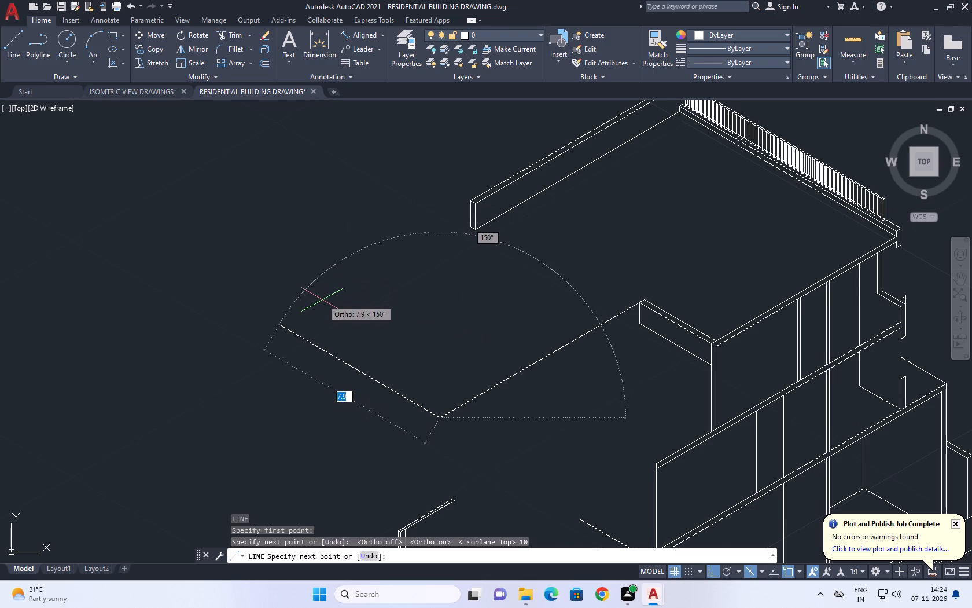
pyautogui.click(322, 368)
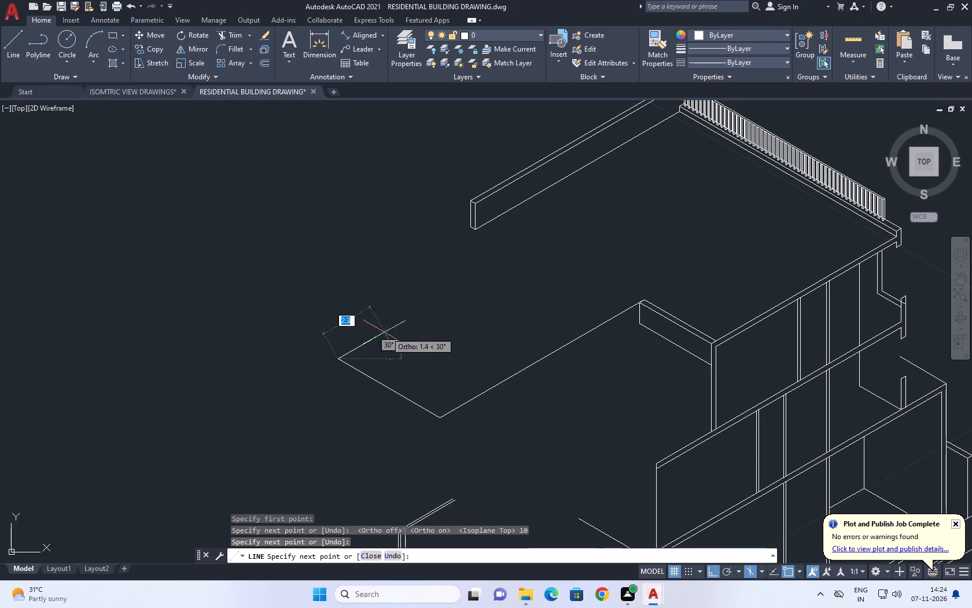
pyautogui.press('space')
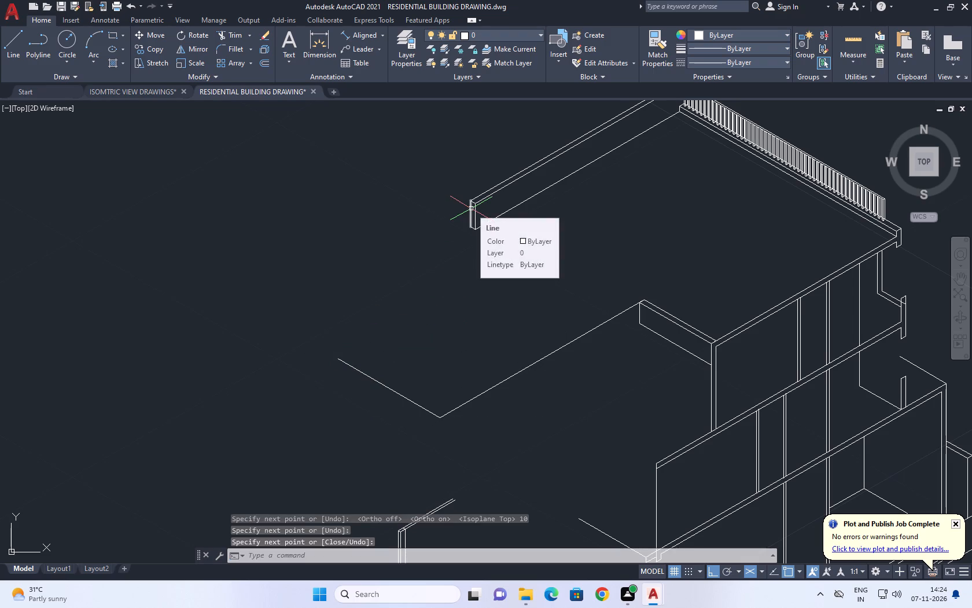
# Draw the return's top outline from the long parapet's front top corner: 1 unit at 330°, 0.226 at 30°, and back past the parapet edge.
pyautogui.press('space')
pyautogui.scroll(2, 476, 206)
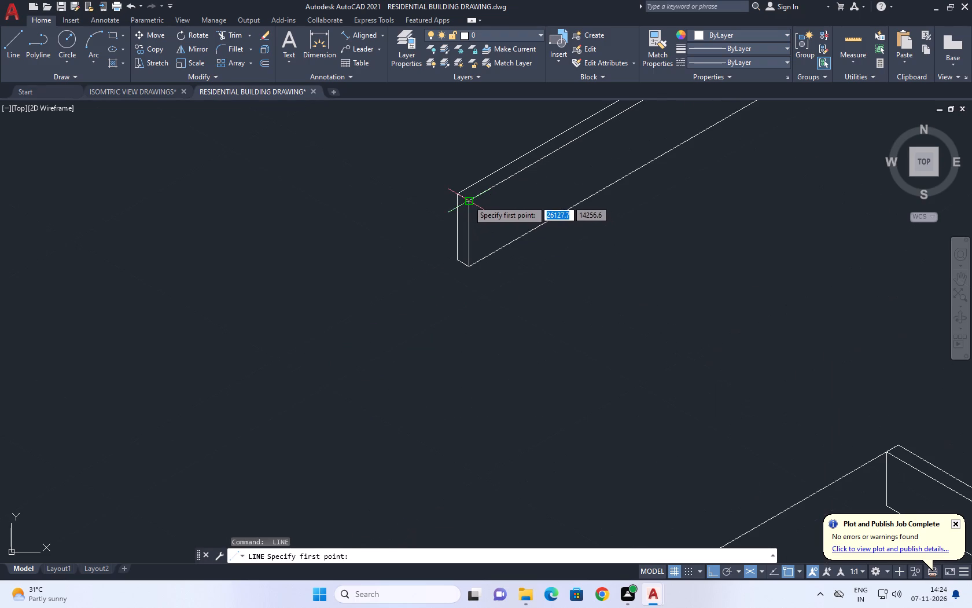
pyautogui.click(468, 200)
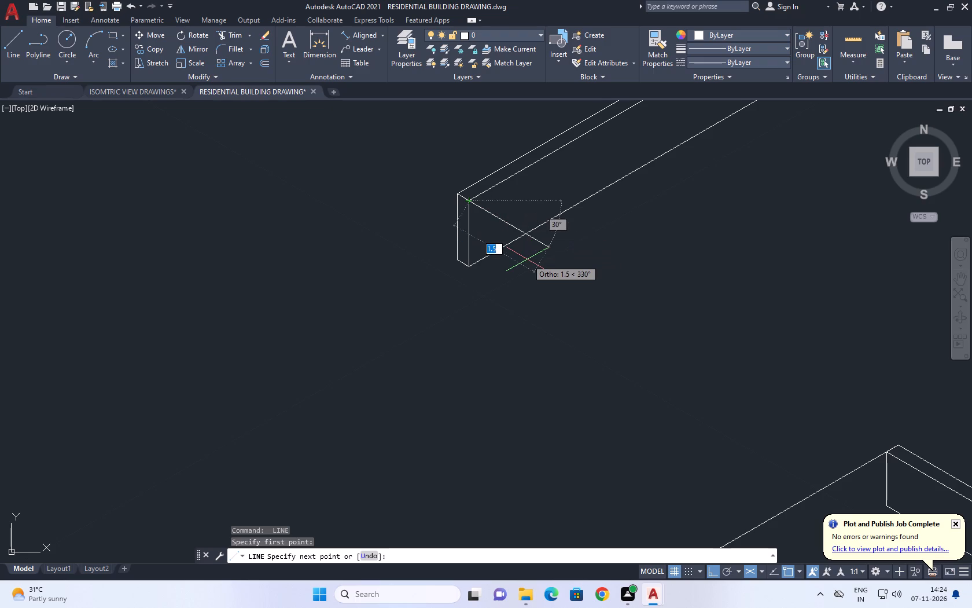
pyautogui.press('1')
pyautogui.press('Return')
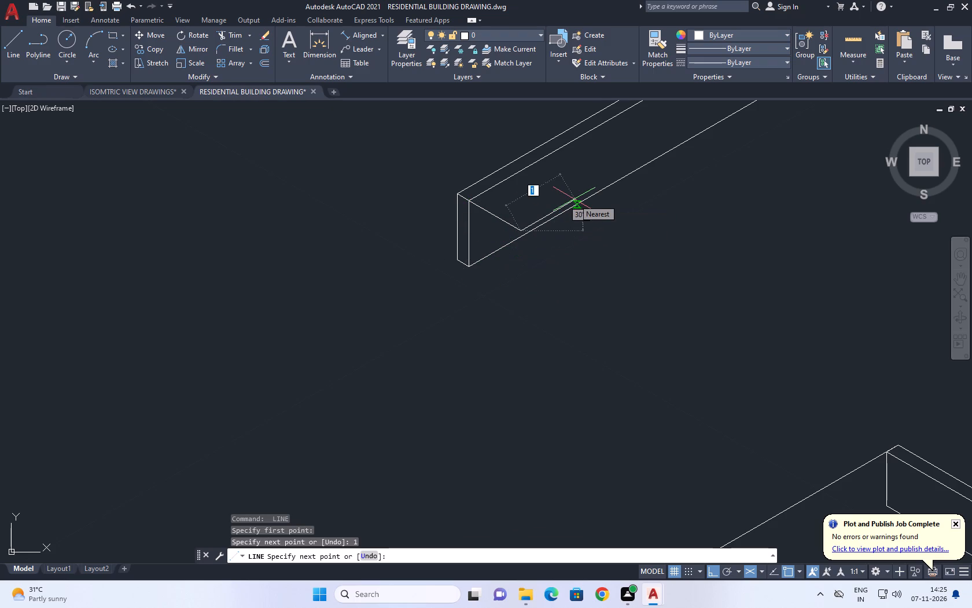
pyautogui.write('0.22')
pyautogui.press('6')
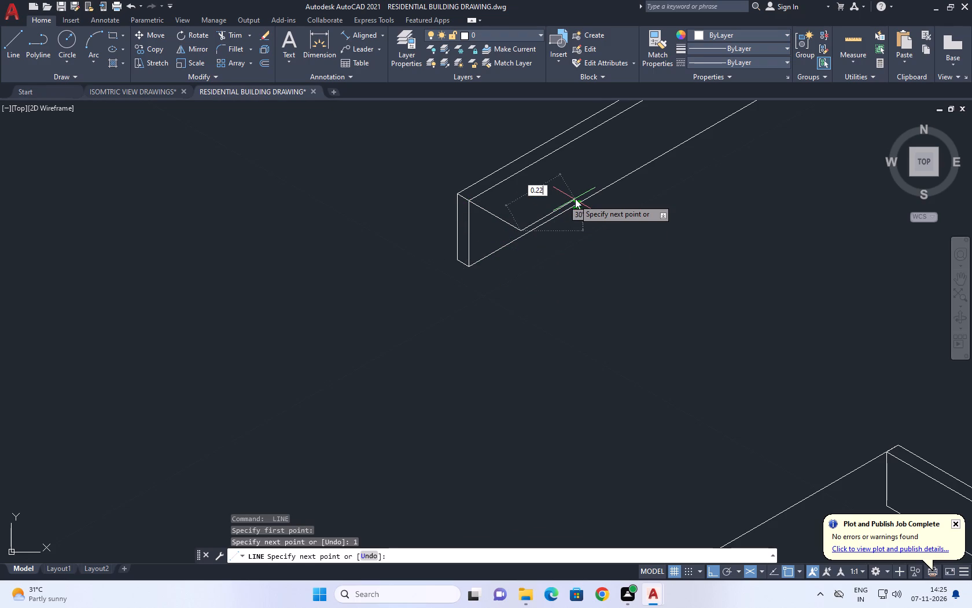
pyautogui.press('Return')
pyautogui.scroll(2, 482, 192)
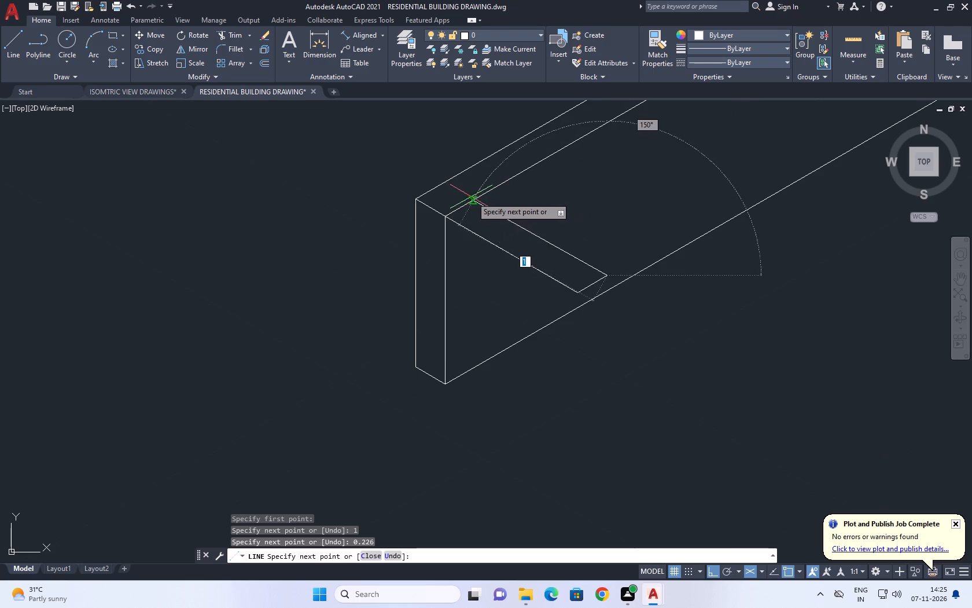
pyautogui.click(463, 196)
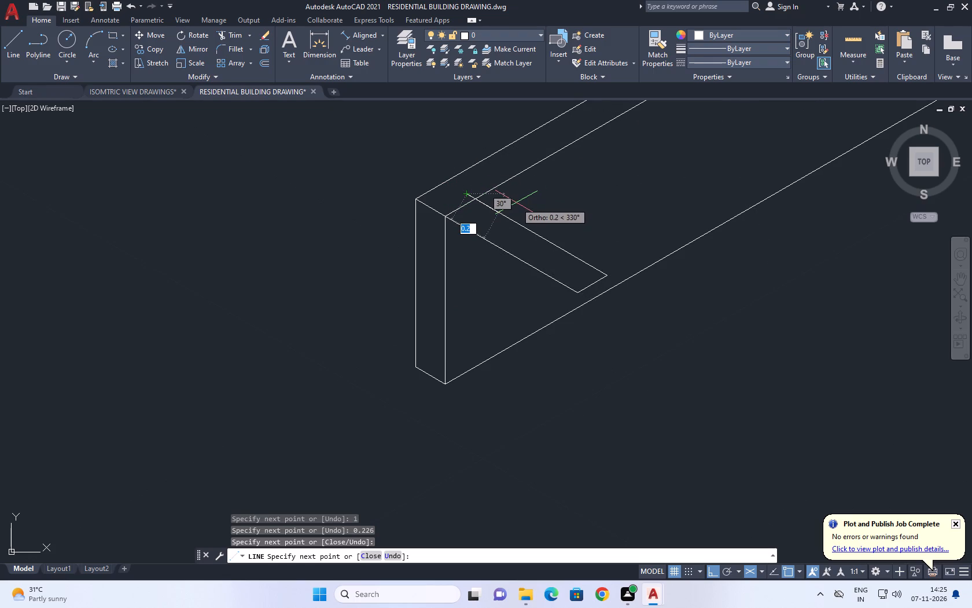
pyautogui.press('Escape')
# Trim the end of the return's inner line that overshoots the long parapet's top edge.
pyautogui.write('TR')
pyautogui.press('space')
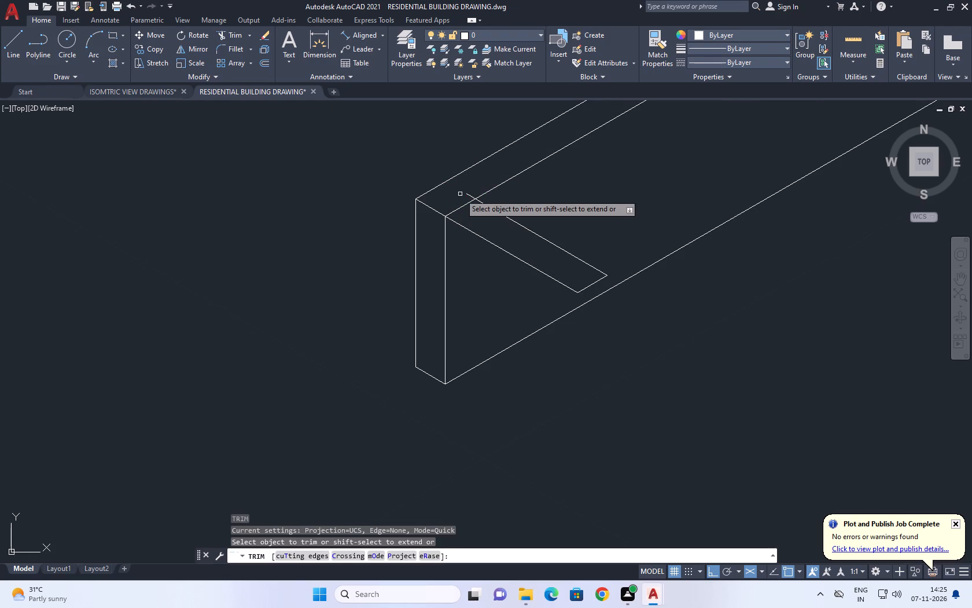
pyautogui.click(473, 197)
pyautogui.press('space')
# Draw two freehand vertical lines downward from the two end corners of the parapet return, using the right isoplane.
pyautogui.moveTo(562, 217); pyautogui.dragTo(495, 207, button='middle')
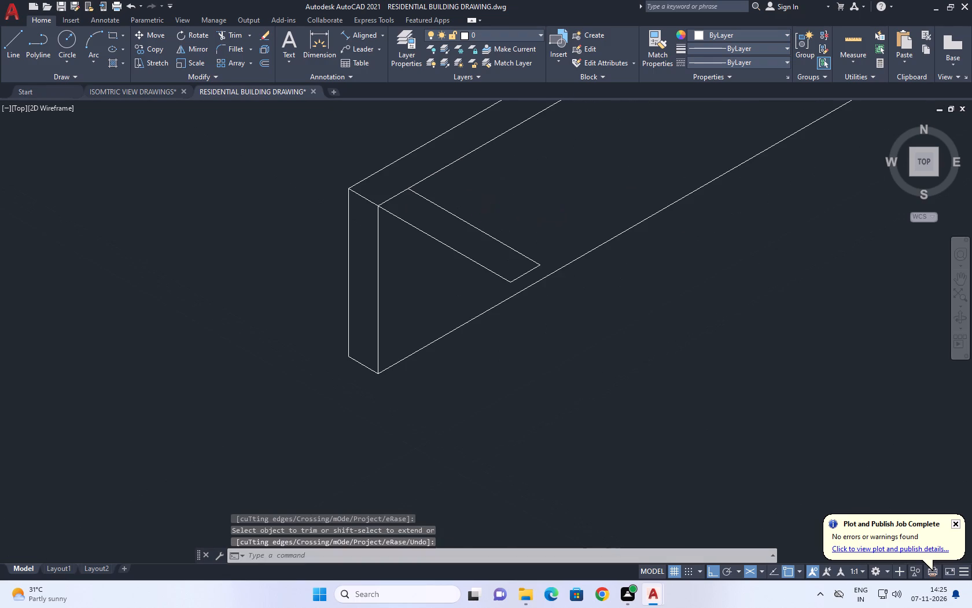
pyautogui.moveTo(528, 291); pyautogui.dragTo(561, 261, button='middle')
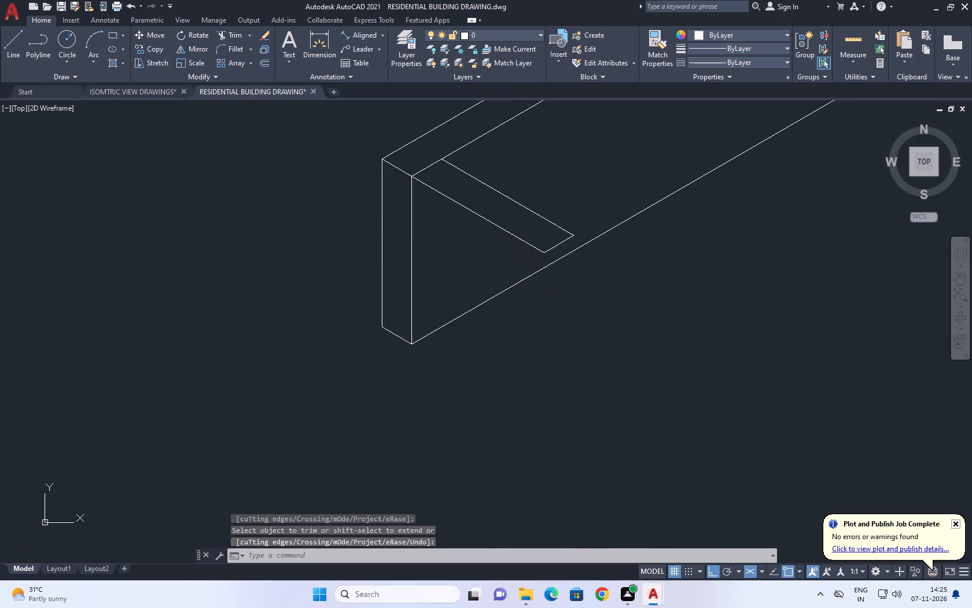
pyautogui.scroll(-2, 551, 260)
pyautogui.moveTo(561, 257); pyautogui.dragTo(553, 295, button='middle')
pyautogui.press('l')
pyautogui.press('space')
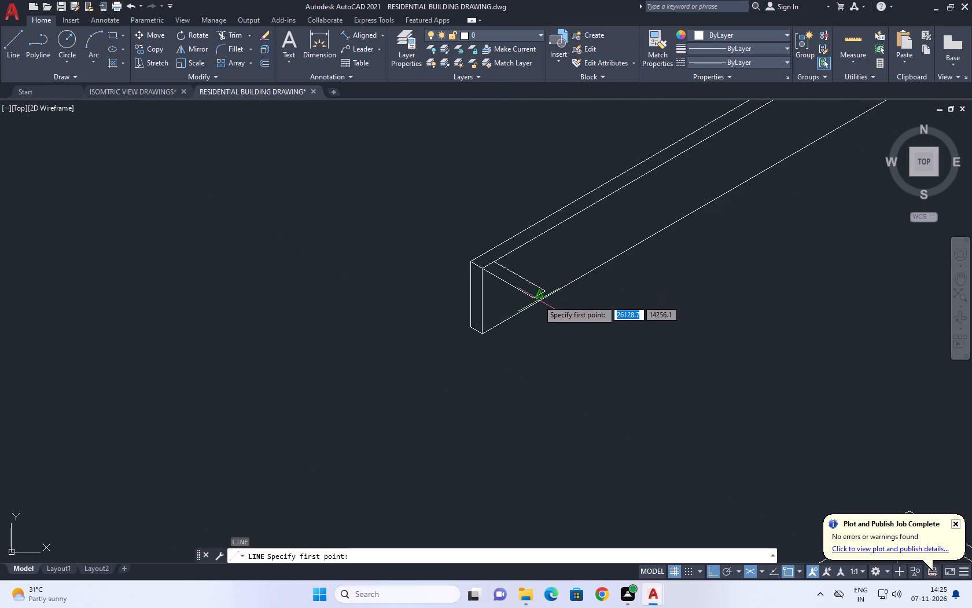
pyautogui.click(533, 295)
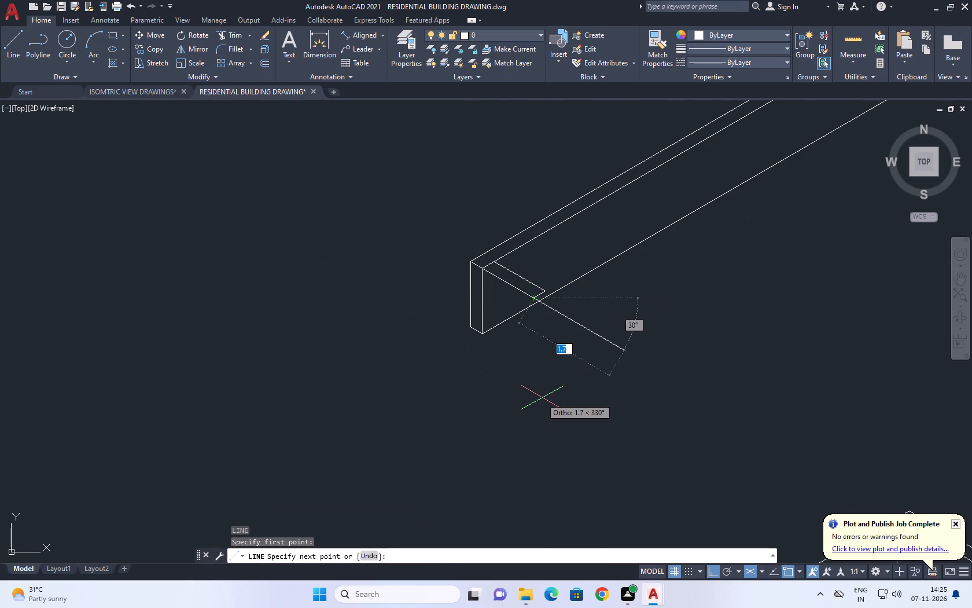
pyautogui.press('F5')
pyautogui.click(535, 360)
pyautogui.press('space')
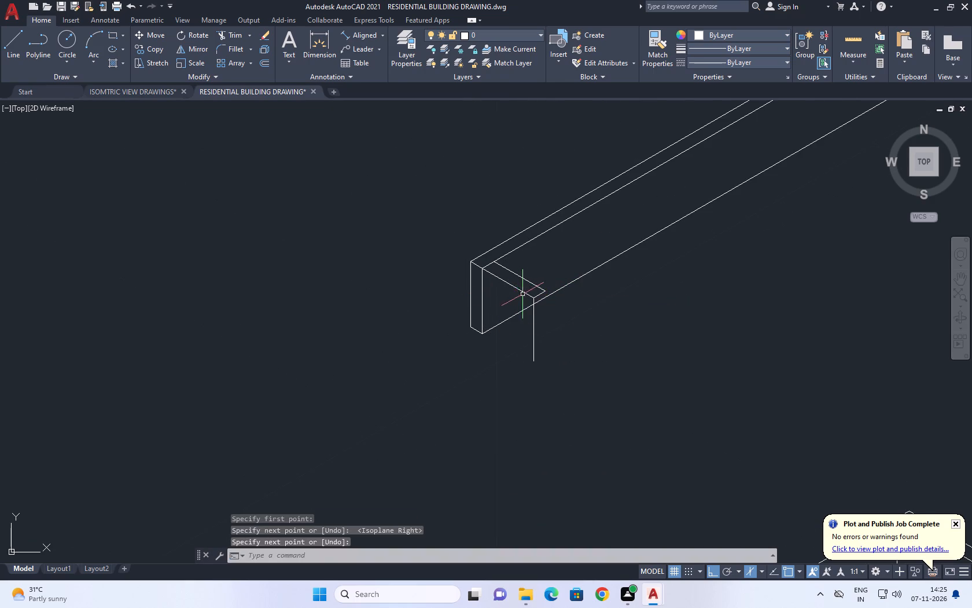
pyautogui.press('space')
pyautogui.click(547, 292)
pyautogui.click(554, 368)
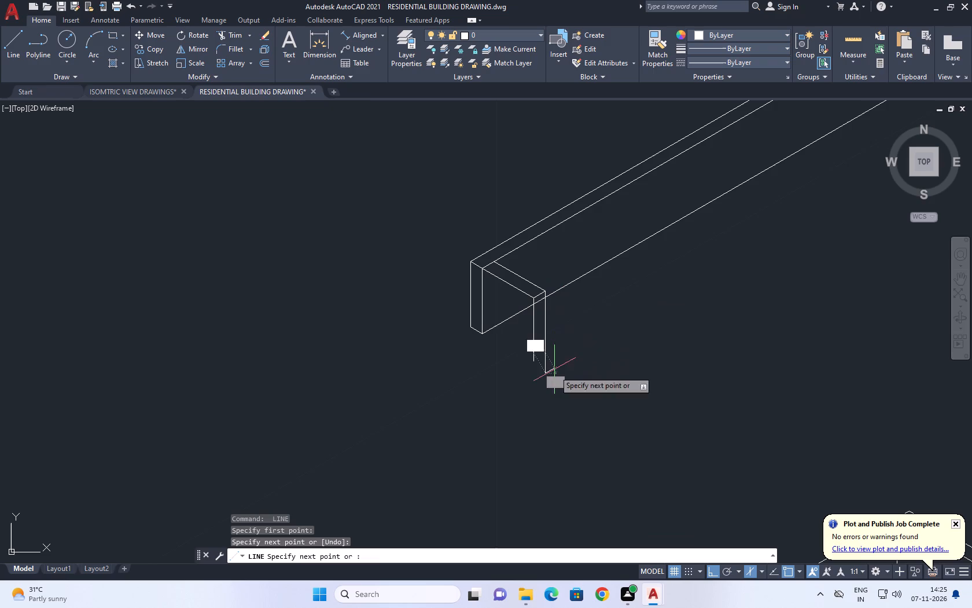
pyautogui.press('space')
# Draw a freehand bottom-edge line at 330° from the long parapet's lower front corner, past the return's two verticals, using the left isoplane.
pyautogui.scroll(2, 535, 373)
pyautogui.press('space')
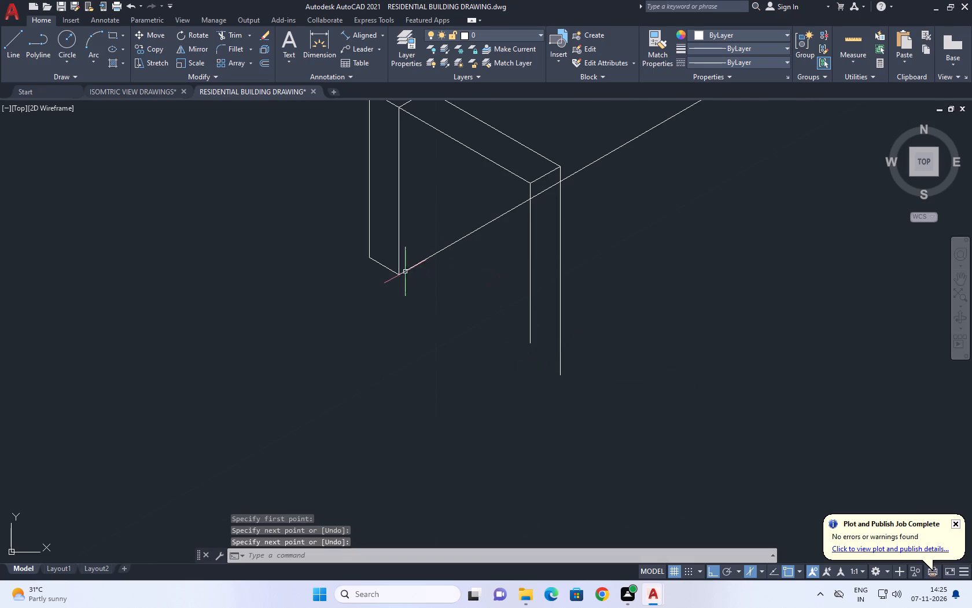
pyautogui.click(399, 277)
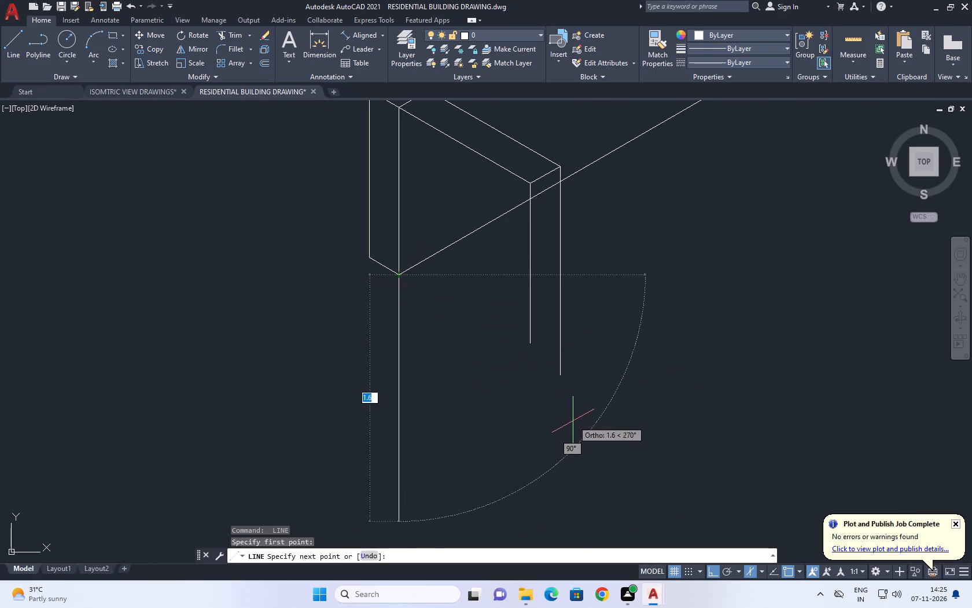
pyautogui.press('F5')
pyautogui.click(623, 369)
pyautogui.press('space')
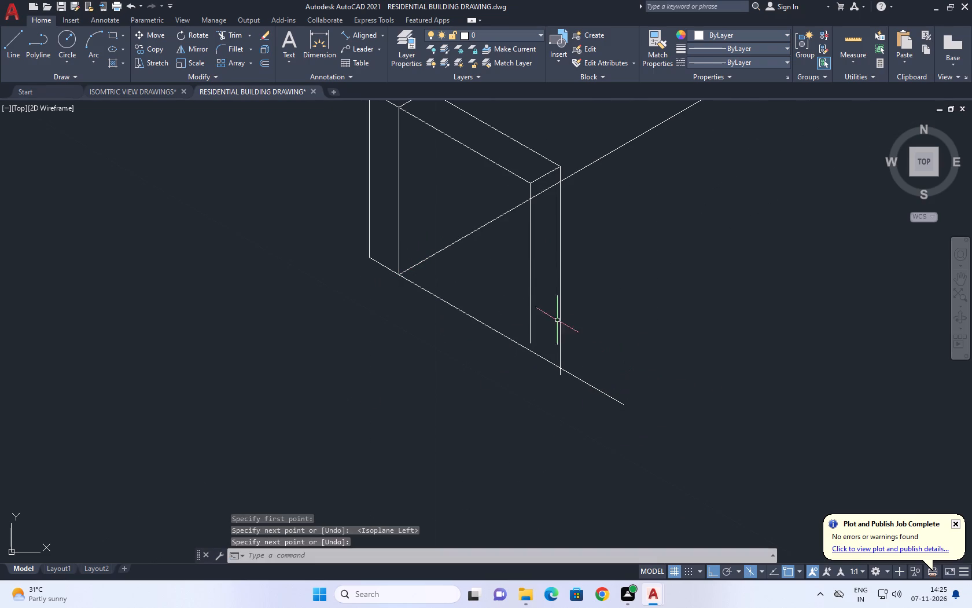
# Fillet the return's front vertical line with the new bottom-edge line to form a closed corner.
pyautogui.write('F')
pyautogui.press('space')
pyautogui.click(531, 328)
pyautogui.click(524, 347)
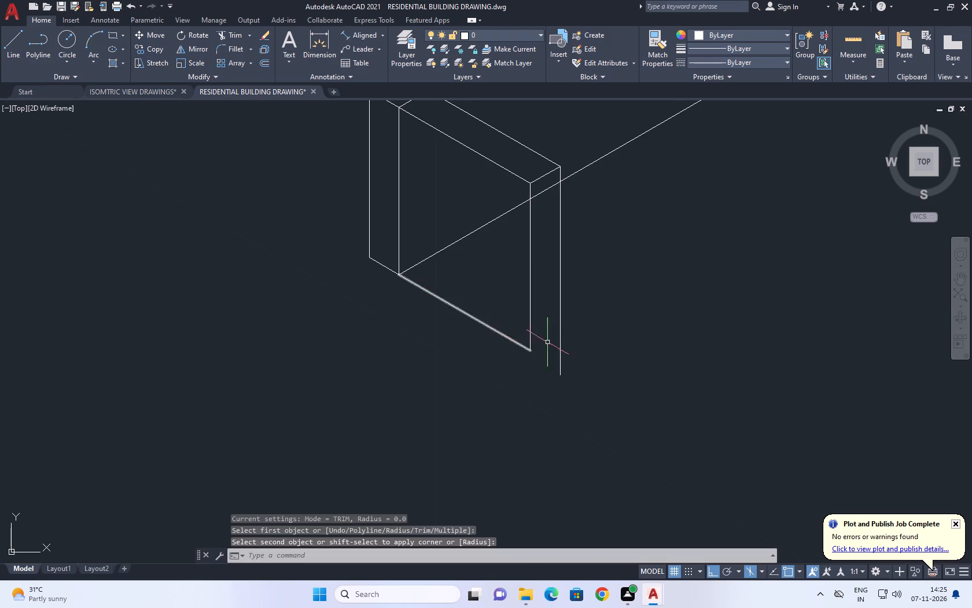
# Trim the long parapet's inner base line where it passes behind the return's front and end faces.
pyautogui.scroll(-2, 513, 346)
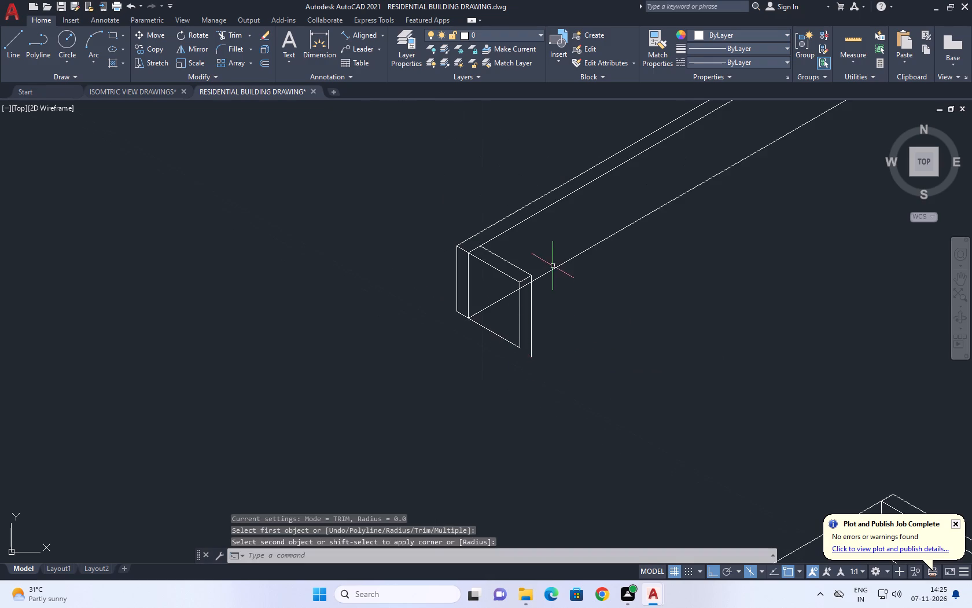
pyautogui.moveTo(553, 266); pyautogui.dragTo(561, 342, button='middle')
pyautogui.scroll(-2, 559, 331)
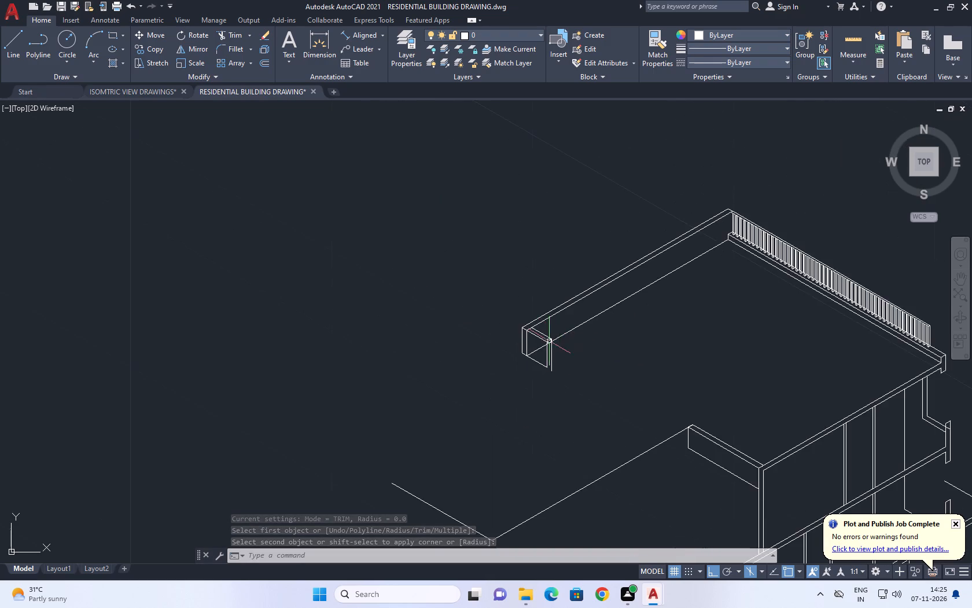
pyautogui.scroll(2, 533, 351)
pyautogui.write('TR')
pyautogui.press('space')
pyautogui.click(533, 351)
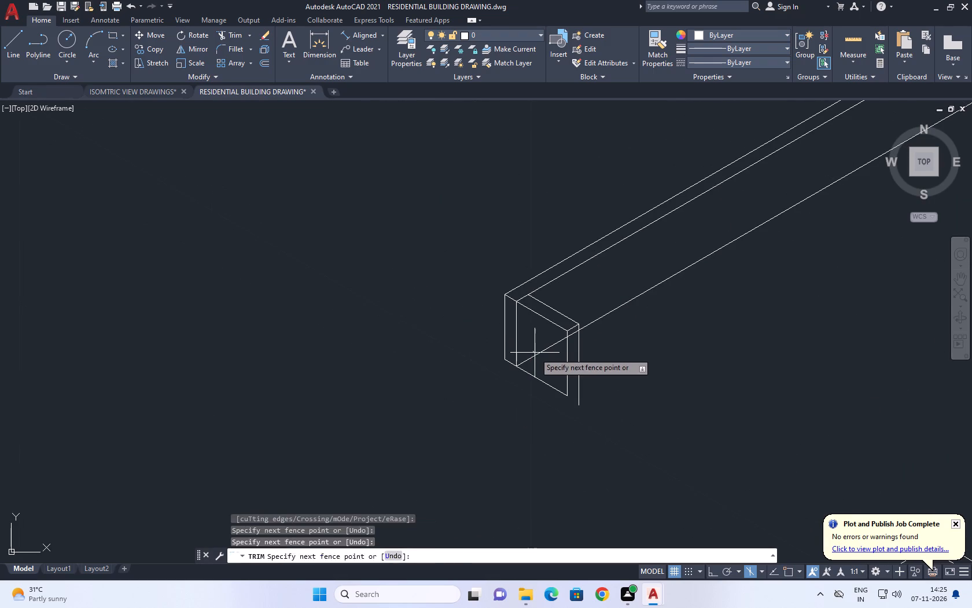
pyautogui.click(535, 355)
pyautogui.click(537, 355)
pyautogui.scroll(2, 566, 344)
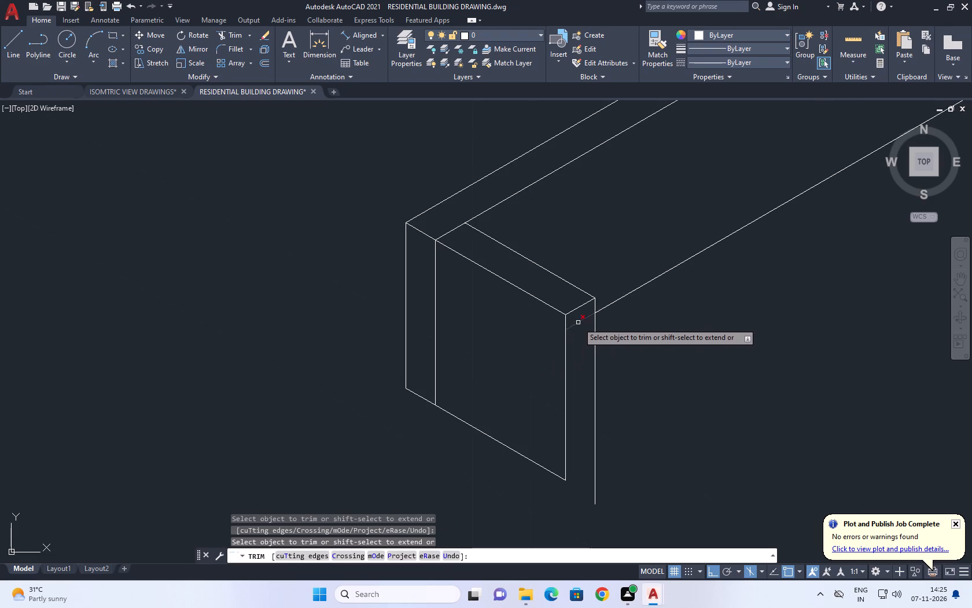
pyautogui.click(578, 323)
pyautogui.scroll(-3, 584, 328)
pyautogui.press('space')
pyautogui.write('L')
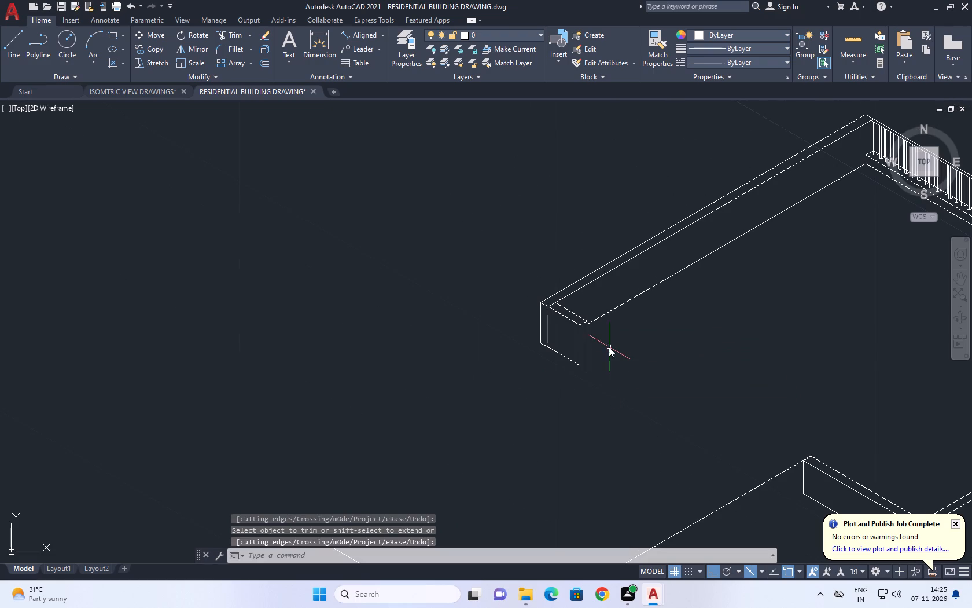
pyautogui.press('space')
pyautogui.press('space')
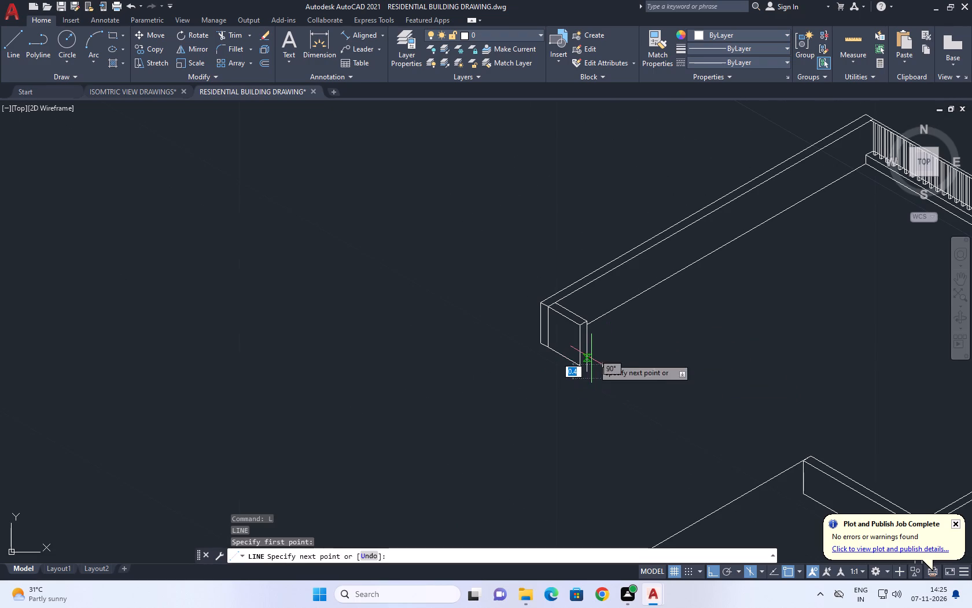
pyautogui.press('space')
# Draw a freehand line at 30° from the return's lower front corner across its outer vertical line, using the top isoplane.
pyautogui.scroll(2, 566, 370)
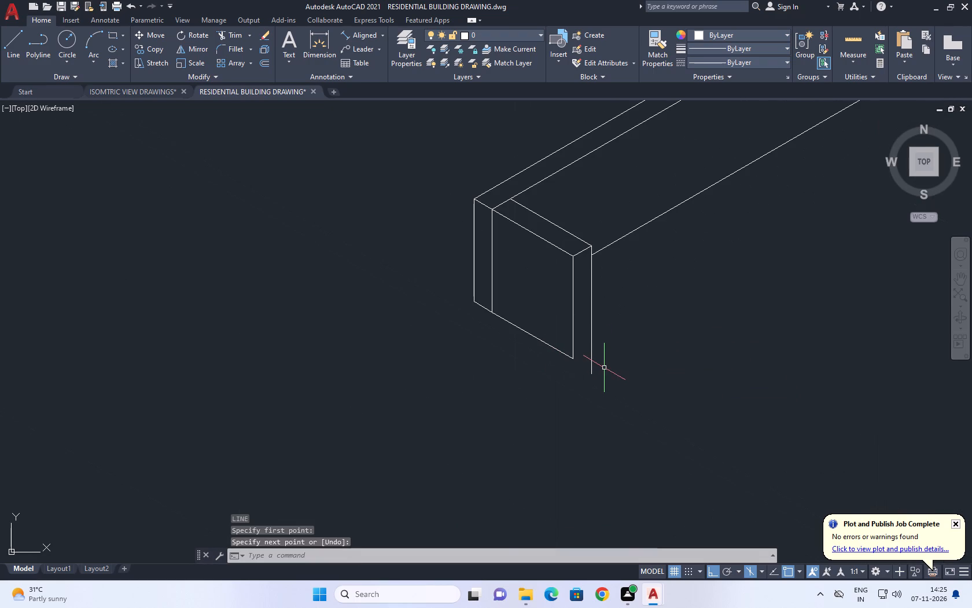
pyautogui.press('l')
pyautogui.press('space')
pyautogui.click(576, 362)
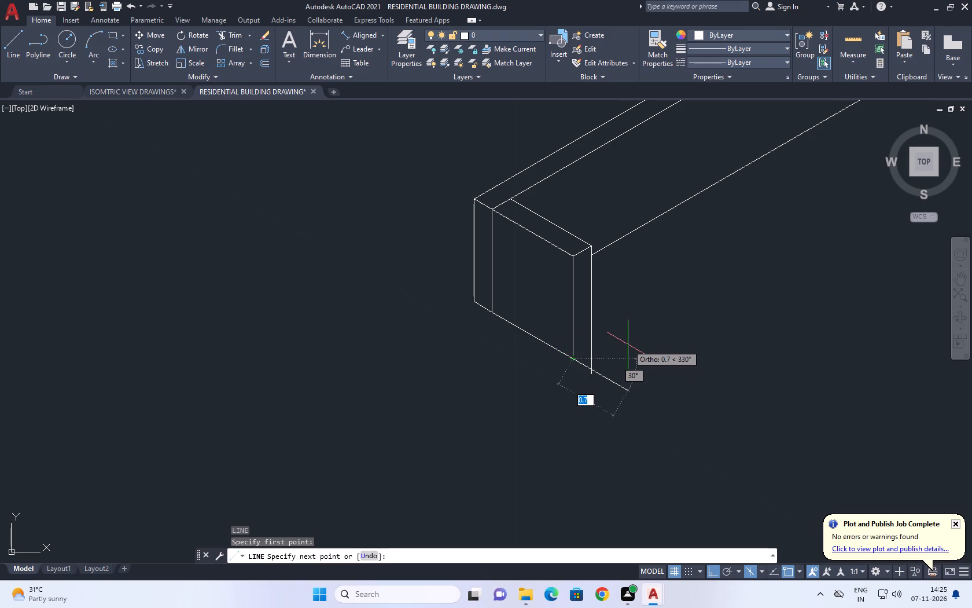
pyautogui.press('F5')
pyautogui.click(629, 345)
pyautogui.press('space')
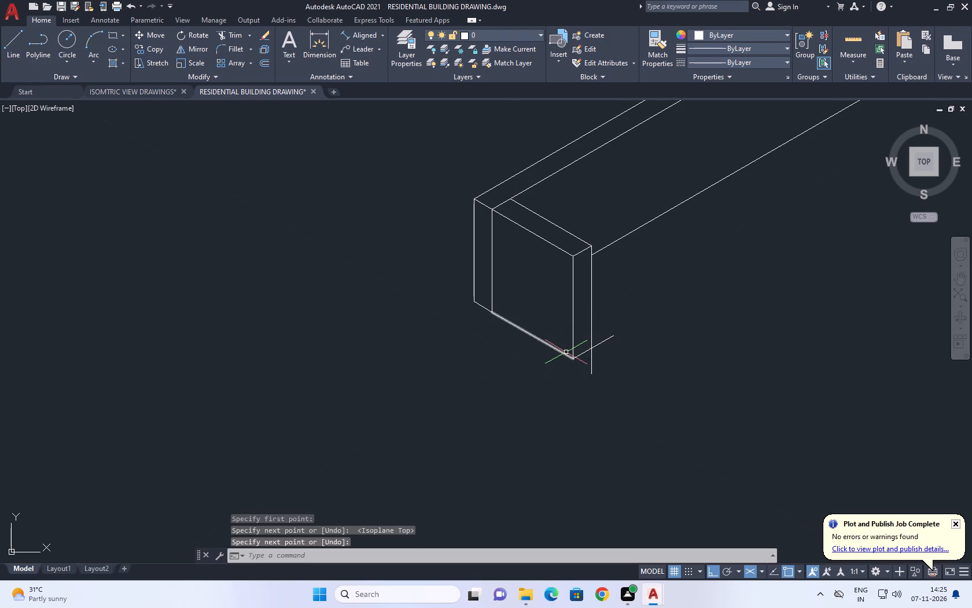
# Trim the overshooting ends of the return's outer vertical line and its short bottom line where they cross.
pyautogui.press('t')
pyautogui.press('r')
pyautogui.press('space')
pyautogui.scroll(2, 572, 380)
pyautogui.click(654, 265)
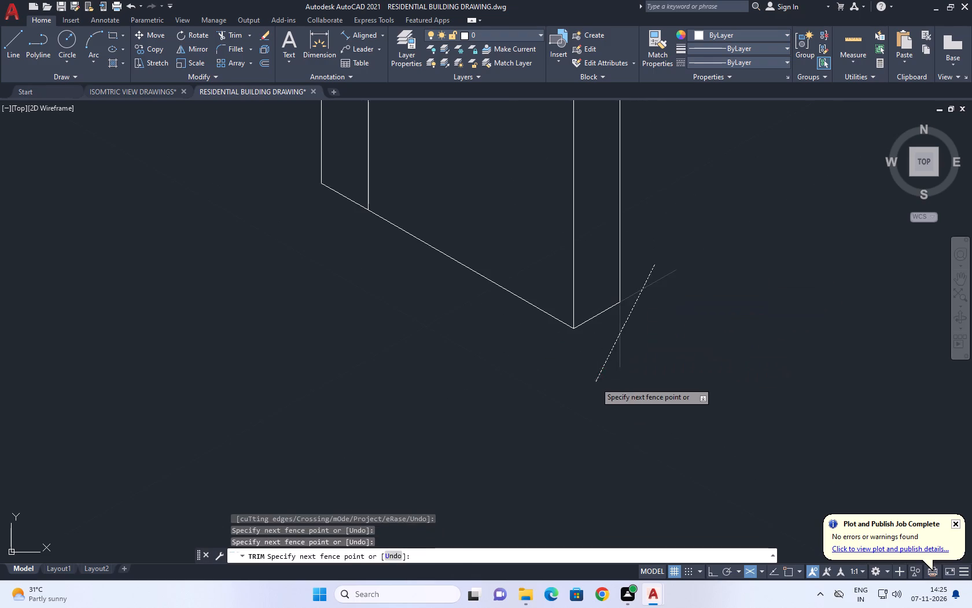
pyautogui.click(595, 382)
pyautogui.scroll(1, 634, 324)
pyautogui.scroll(-4, 634, 324)
pyautogui.press('space')
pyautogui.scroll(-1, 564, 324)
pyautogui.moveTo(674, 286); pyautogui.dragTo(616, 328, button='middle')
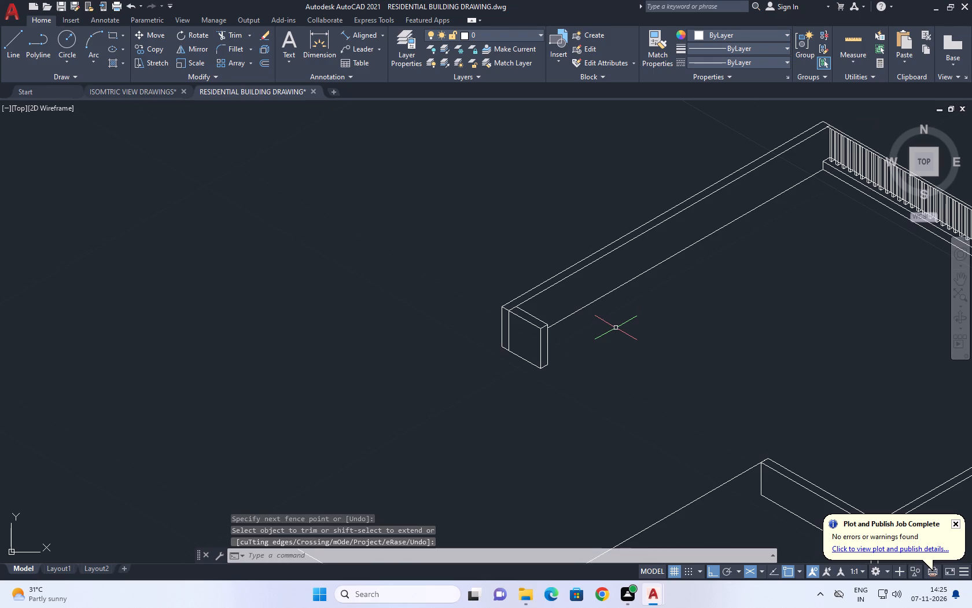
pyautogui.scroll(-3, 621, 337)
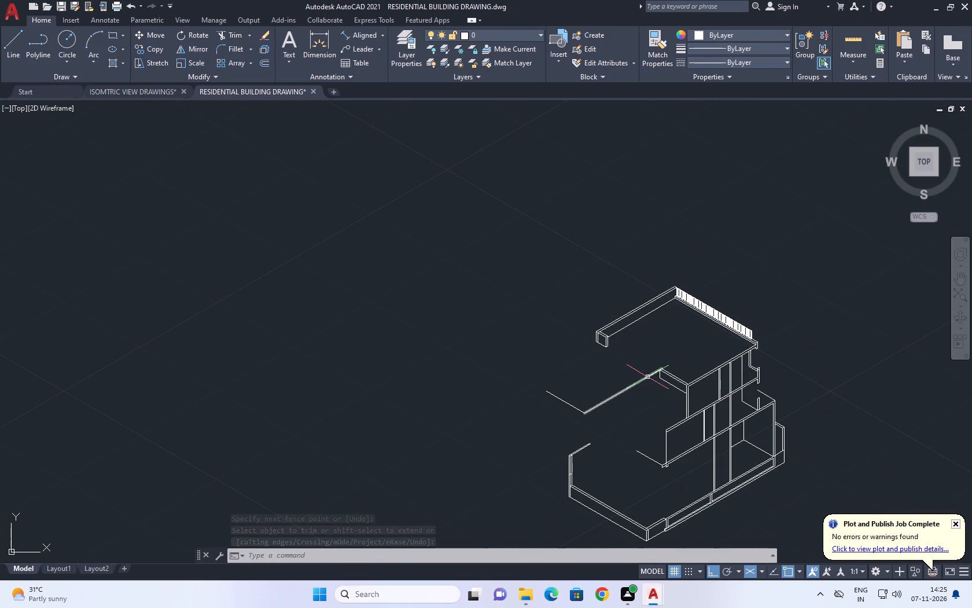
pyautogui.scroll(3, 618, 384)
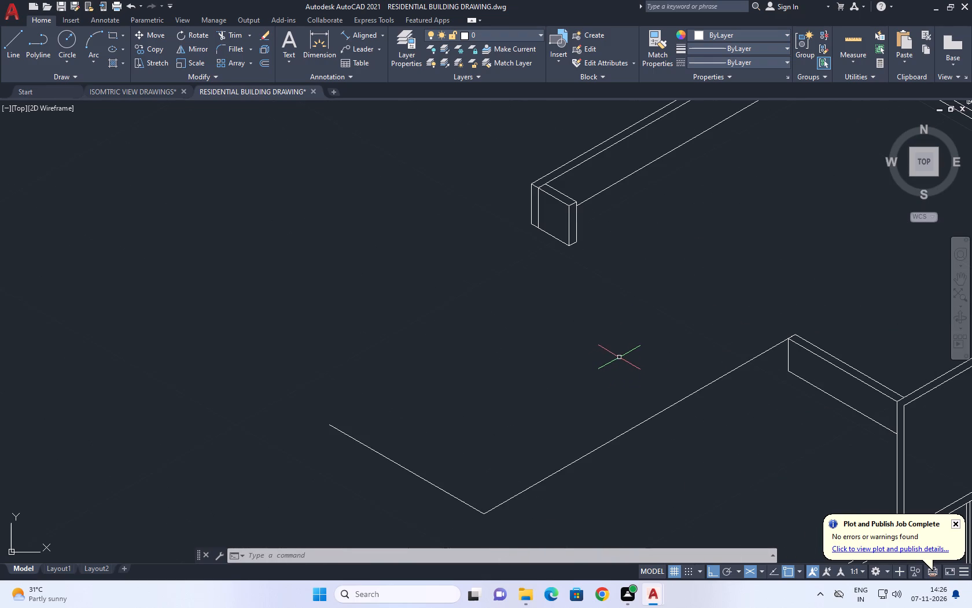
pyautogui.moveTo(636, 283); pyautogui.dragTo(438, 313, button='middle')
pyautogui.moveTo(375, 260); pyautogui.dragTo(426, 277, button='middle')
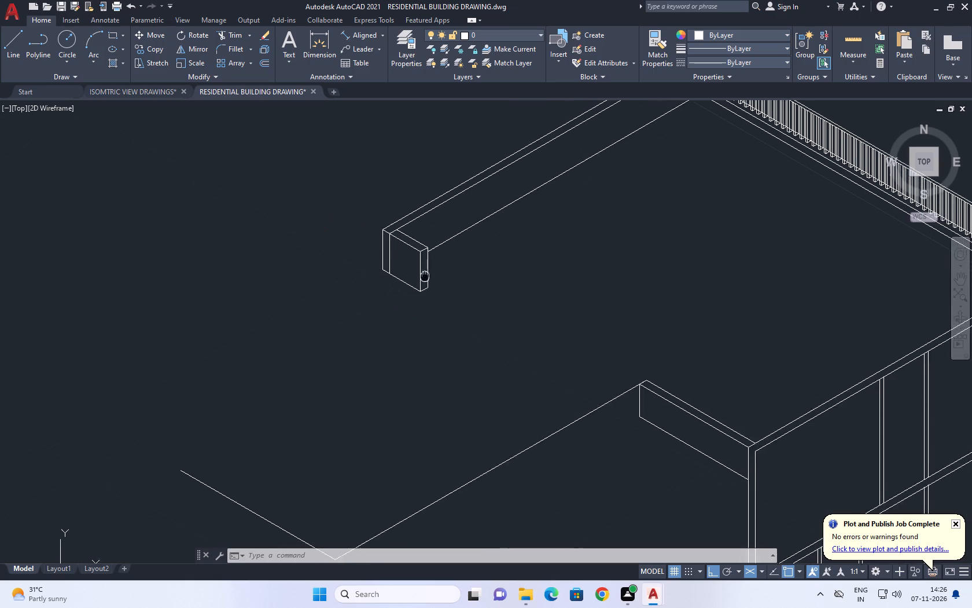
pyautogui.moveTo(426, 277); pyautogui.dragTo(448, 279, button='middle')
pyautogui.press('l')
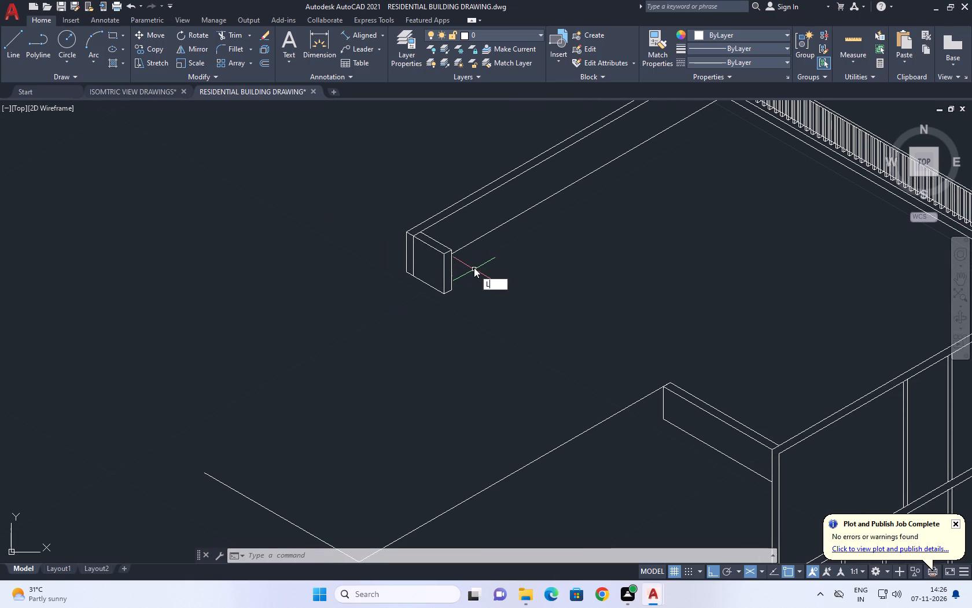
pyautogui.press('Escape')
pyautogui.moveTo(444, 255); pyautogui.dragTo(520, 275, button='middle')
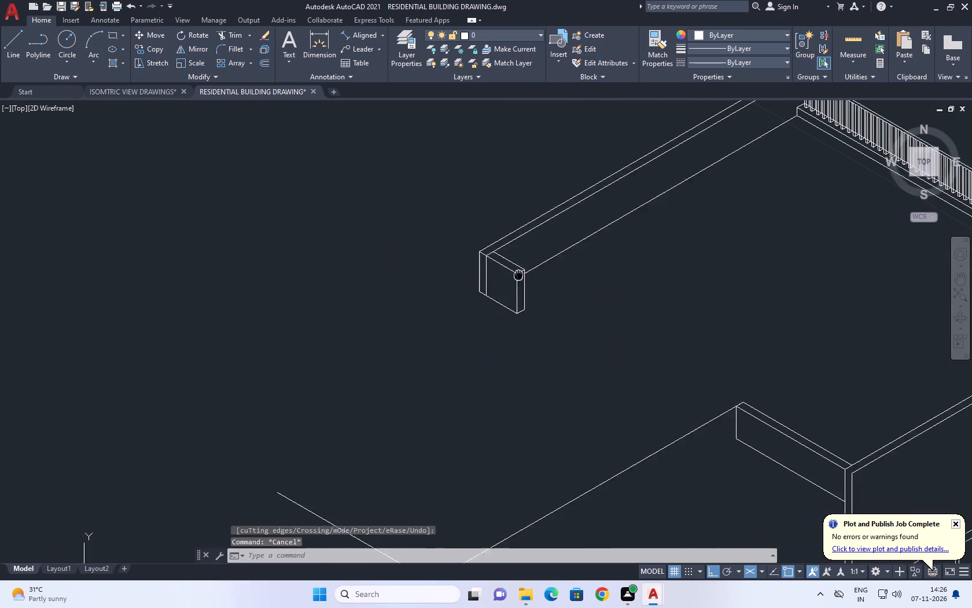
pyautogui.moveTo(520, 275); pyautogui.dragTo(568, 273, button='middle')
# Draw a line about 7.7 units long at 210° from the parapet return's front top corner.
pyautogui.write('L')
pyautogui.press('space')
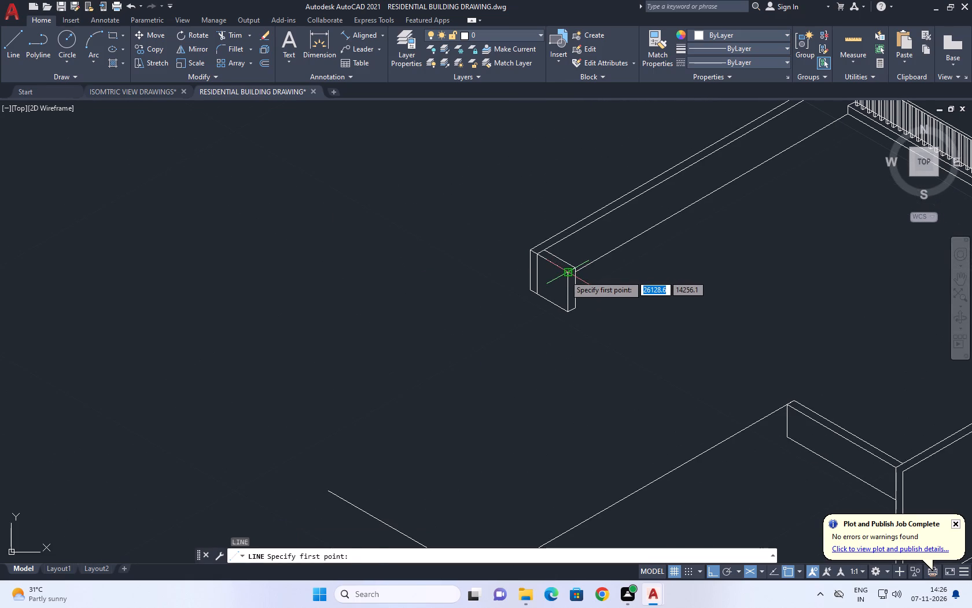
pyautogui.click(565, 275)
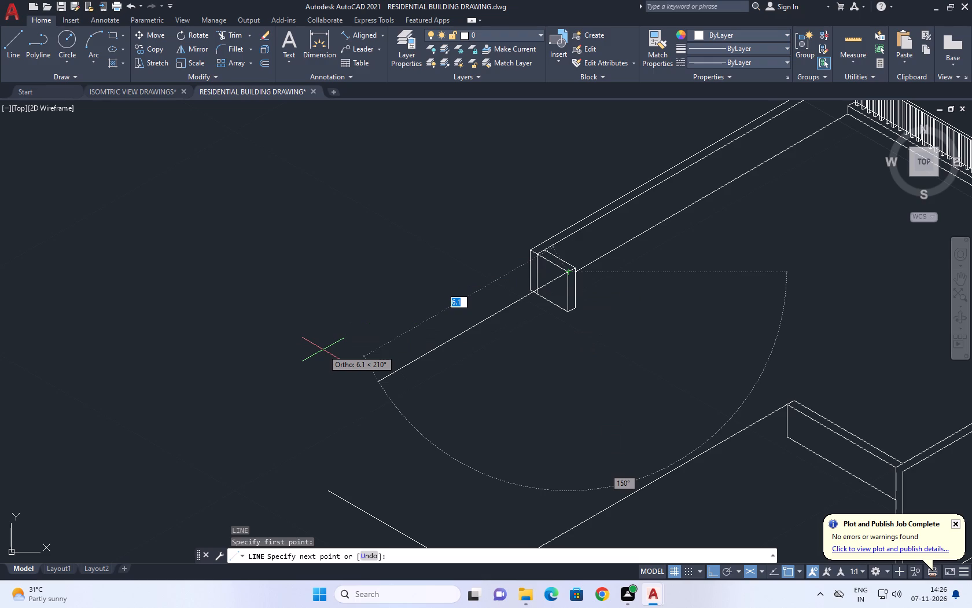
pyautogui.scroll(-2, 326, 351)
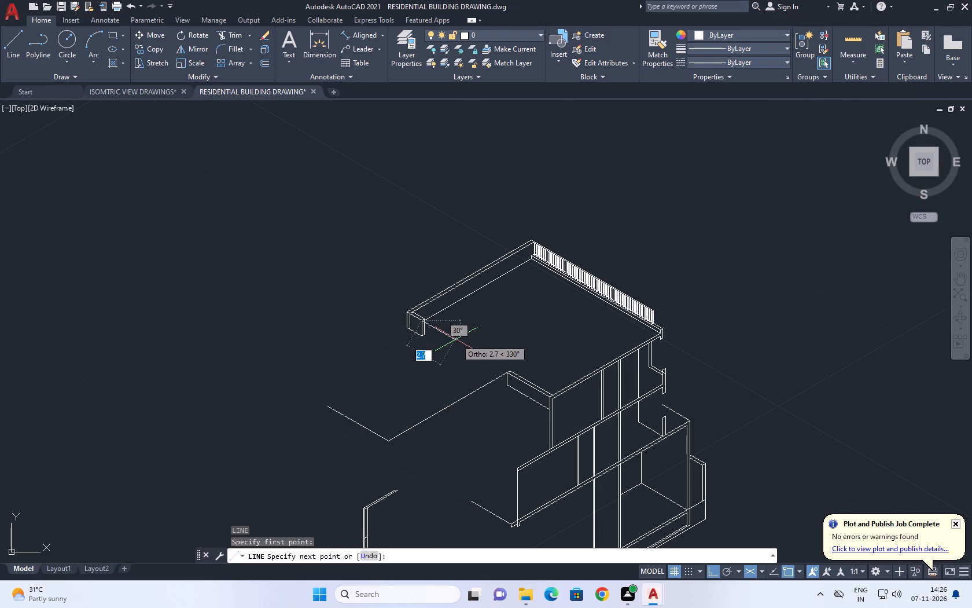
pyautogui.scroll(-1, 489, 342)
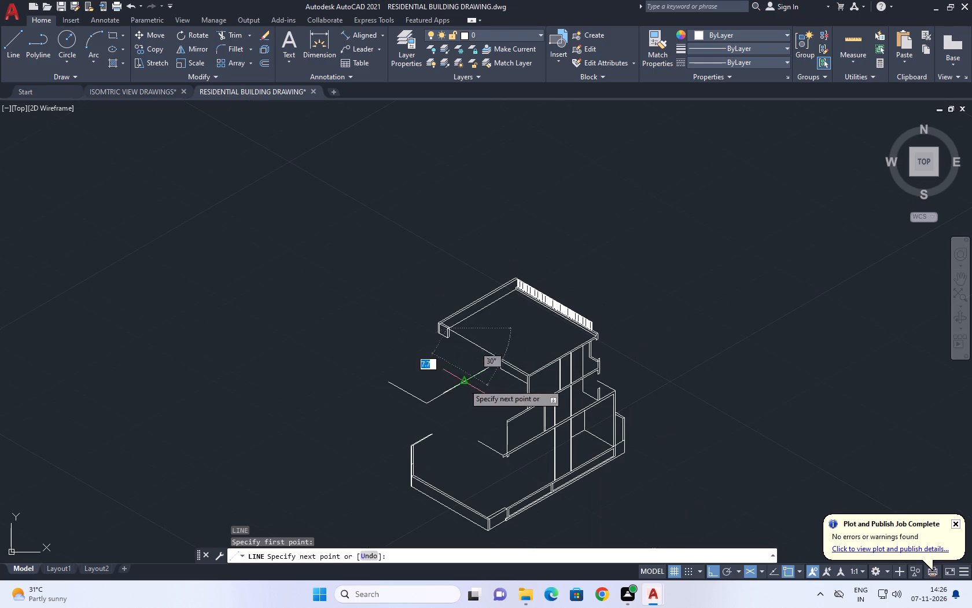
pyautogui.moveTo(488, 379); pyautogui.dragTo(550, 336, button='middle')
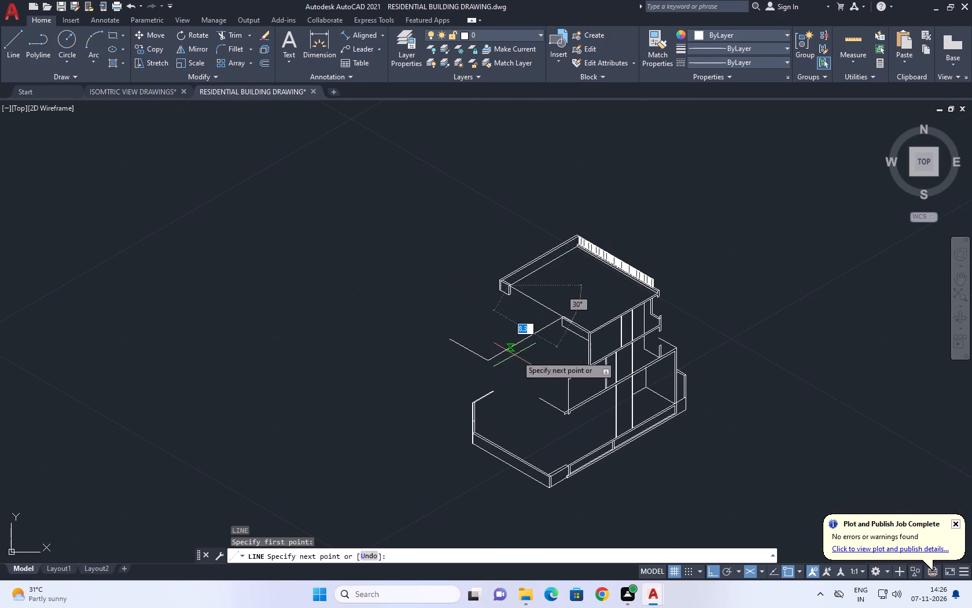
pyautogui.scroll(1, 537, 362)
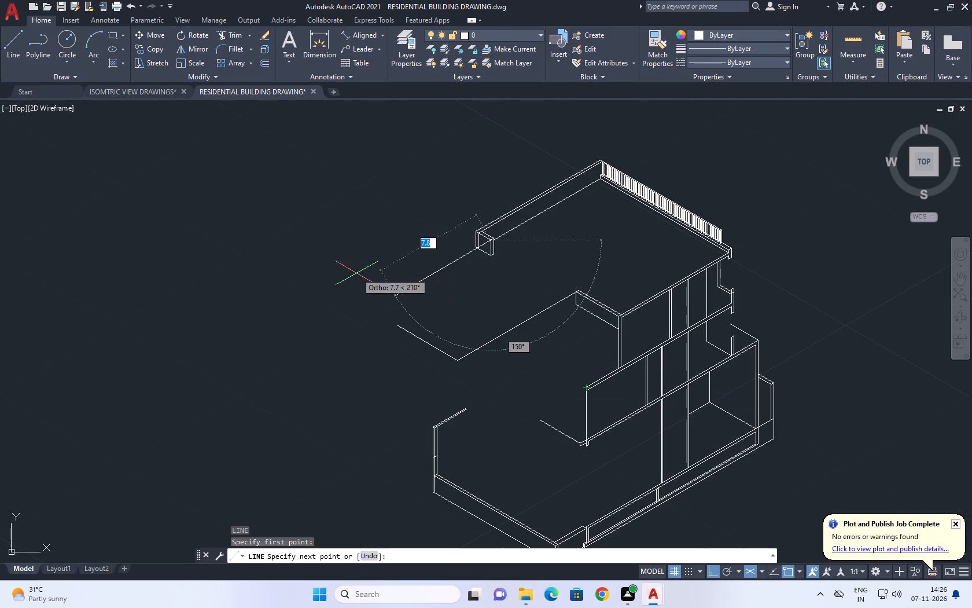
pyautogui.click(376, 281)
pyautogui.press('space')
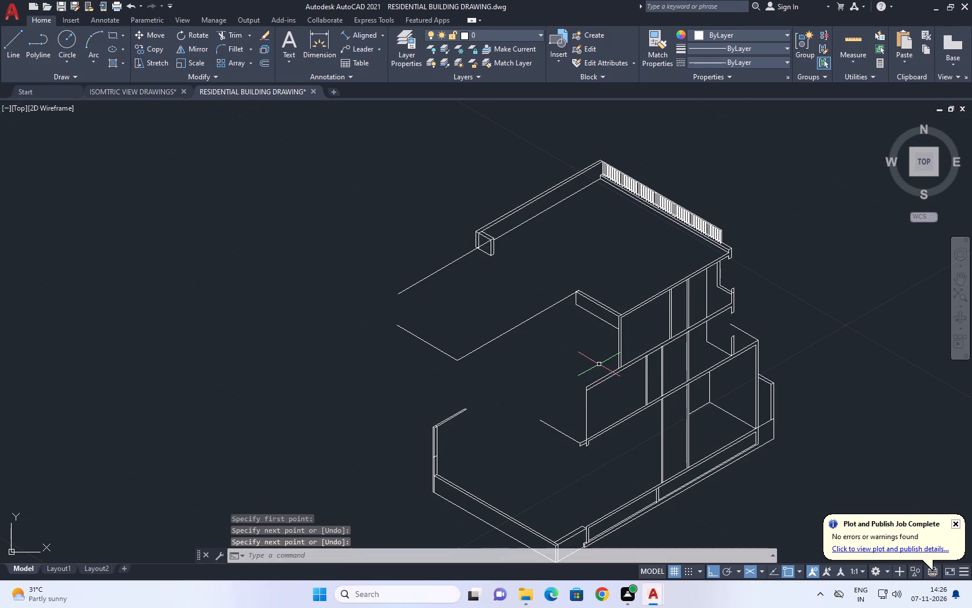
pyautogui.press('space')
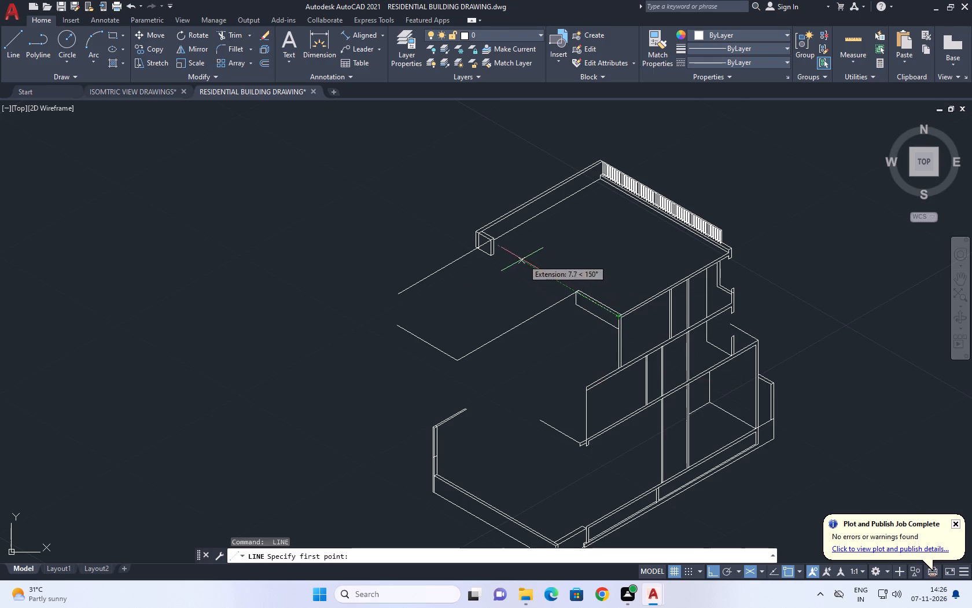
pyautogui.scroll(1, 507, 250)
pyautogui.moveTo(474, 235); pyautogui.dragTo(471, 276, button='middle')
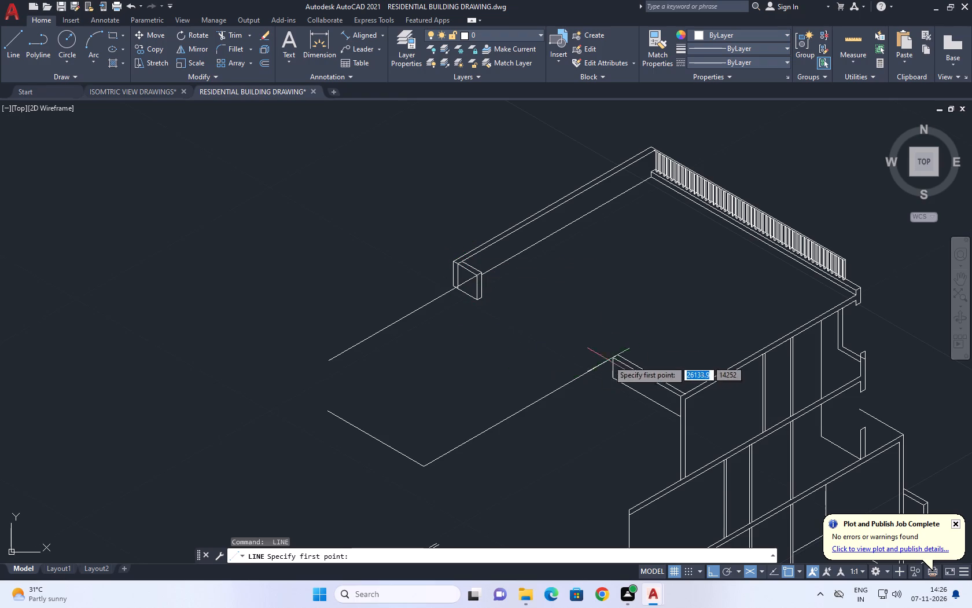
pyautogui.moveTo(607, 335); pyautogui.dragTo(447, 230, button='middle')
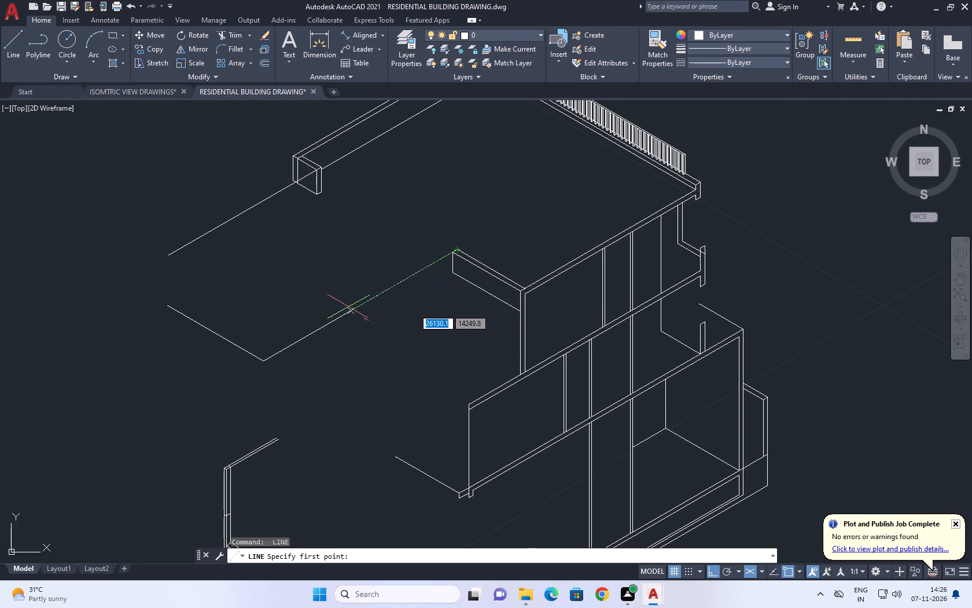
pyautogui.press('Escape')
# Erase the two connected lines running from the short parapet's outer top corner and the 210° line starting at the return.
pyautogui.click(364, 363)
pyautogui.moveTo(309, 295); pyautogui.dragTo(306, 303)
pyautogui.moveTo(277, 296); pyautogui.dragTo(251, 301)
pyautogui.moveTo(180, 347); pyautogui.dragTo(174, 357)
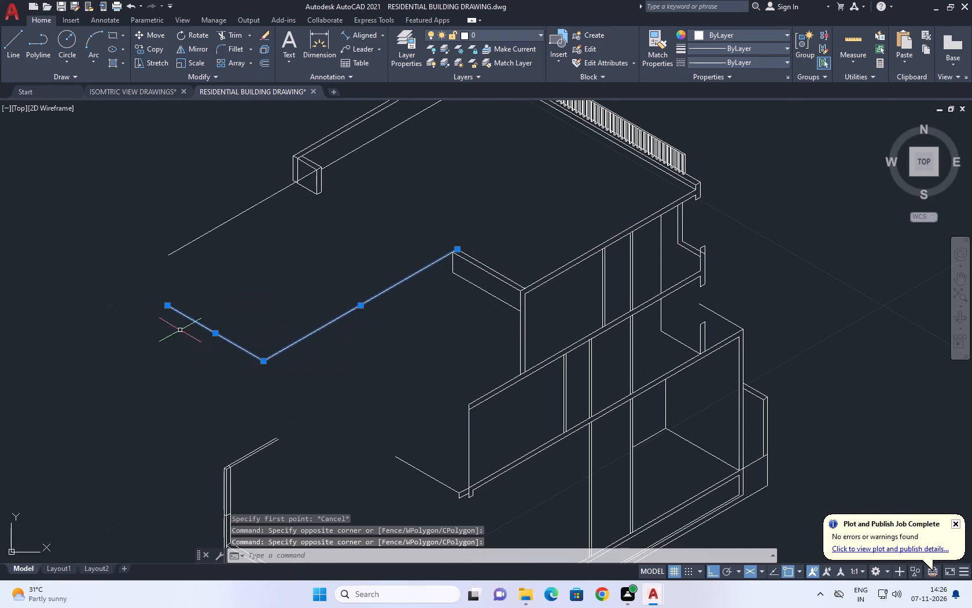
pyautogui.click(177, 245)
pyautogui.moveTo(139, 196); pyautogui.dragTo(131, 206)
pyautogui.moveTo(230, 254); pyautogui.dragTo(219, 240)
pyautogui.moveTo(148, 196); pyautogui.dragTo(138, 210)
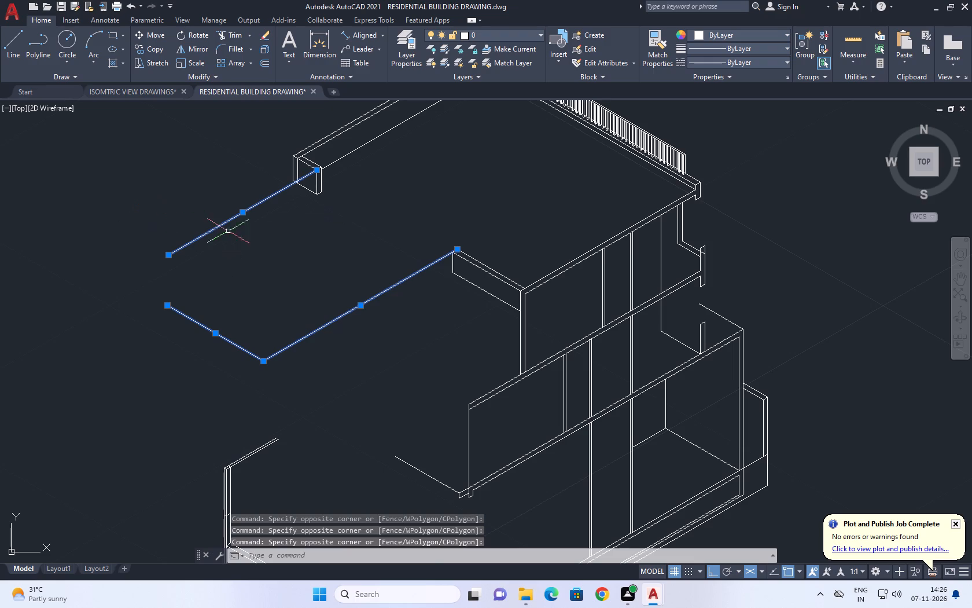
pyautogui.press('Delete')
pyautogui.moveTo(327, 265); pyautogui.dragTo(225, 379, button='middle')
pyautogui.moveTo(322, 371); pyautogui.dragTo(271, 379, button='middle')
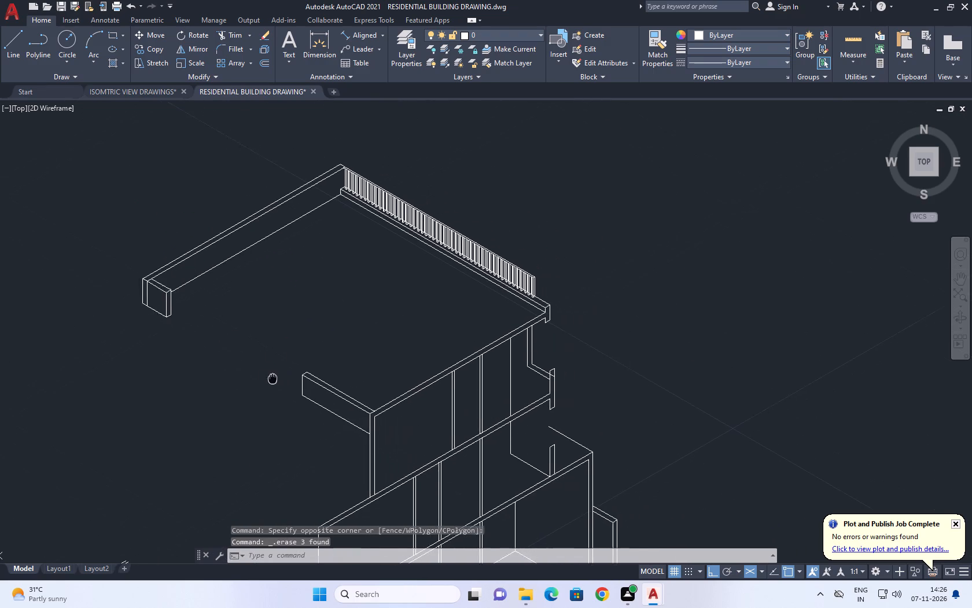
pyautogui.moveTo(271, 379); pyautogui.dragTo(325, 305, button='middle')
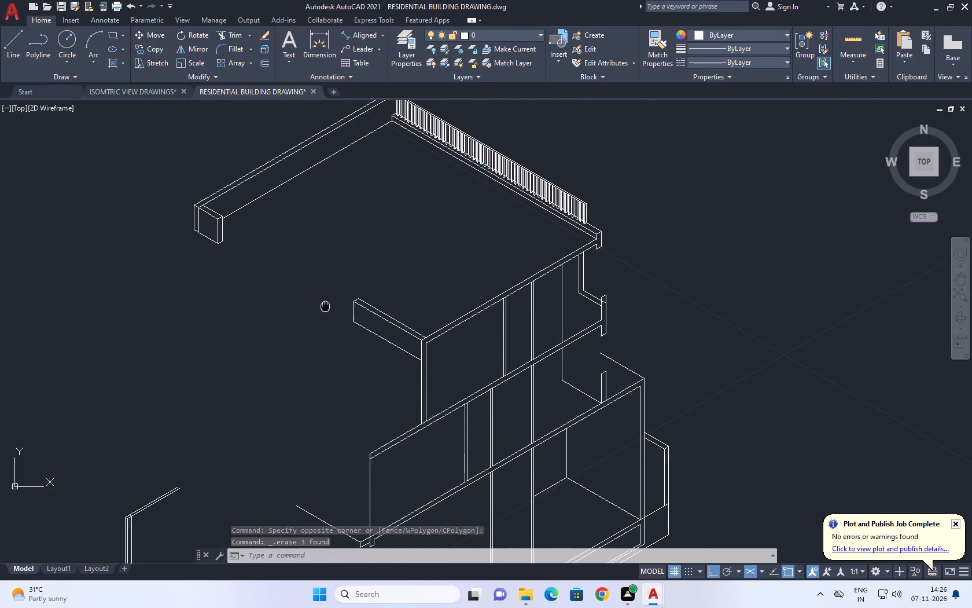
# Move the parapet return's five lines along the roof edge from the front wall corner to the top of the first interior wall line.
pyautogui.moveTo(325, 305); pyautogui.dragTo(326, 304, button='middle')
pyautogui.click(398, 255)
pyautogui.click(312, 336)
pyautogui.moveTo(450, 256); pyautogui.dragTo(351, 294, button='middle')
pyautogui.scroll(1, 371, 288)
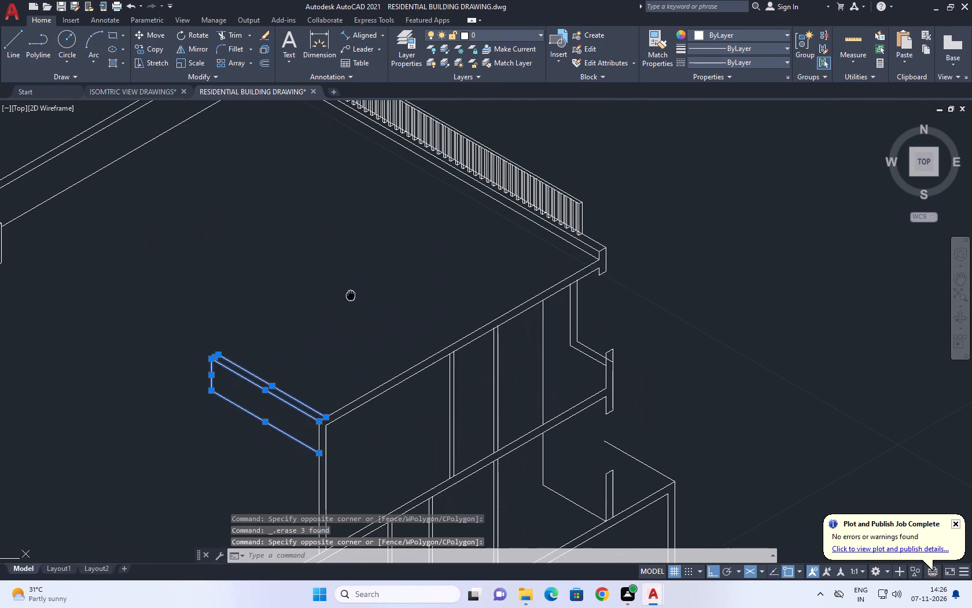
pyautogui.press('m')
pyautogui.press('space')
pyautogui.moveTo(434, 346); pyautogui.dragTo(448, 327, button='middle')
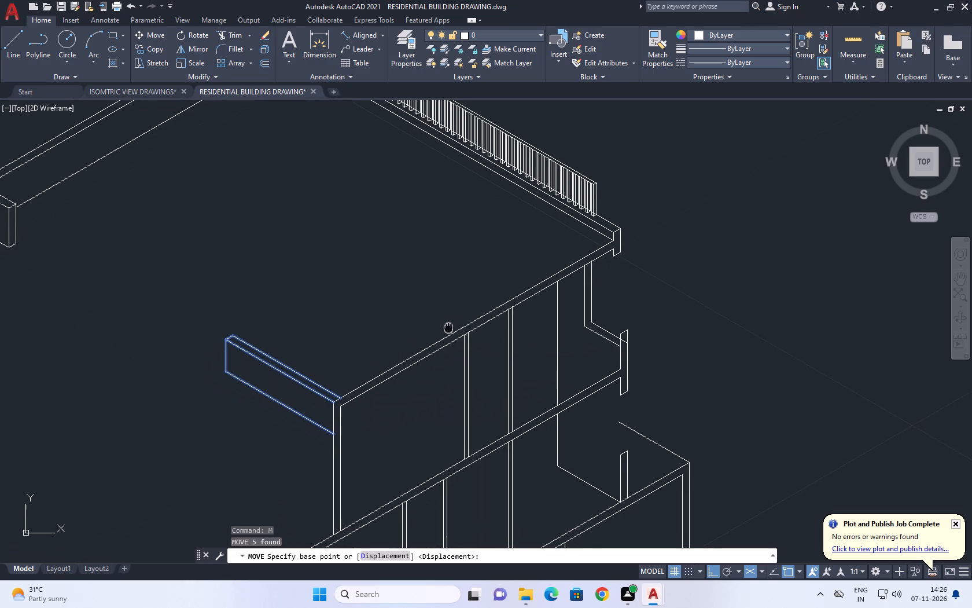
pyautogui.moveTo(448, 327); pyautogui.dragTo(437, 324, button='middle')
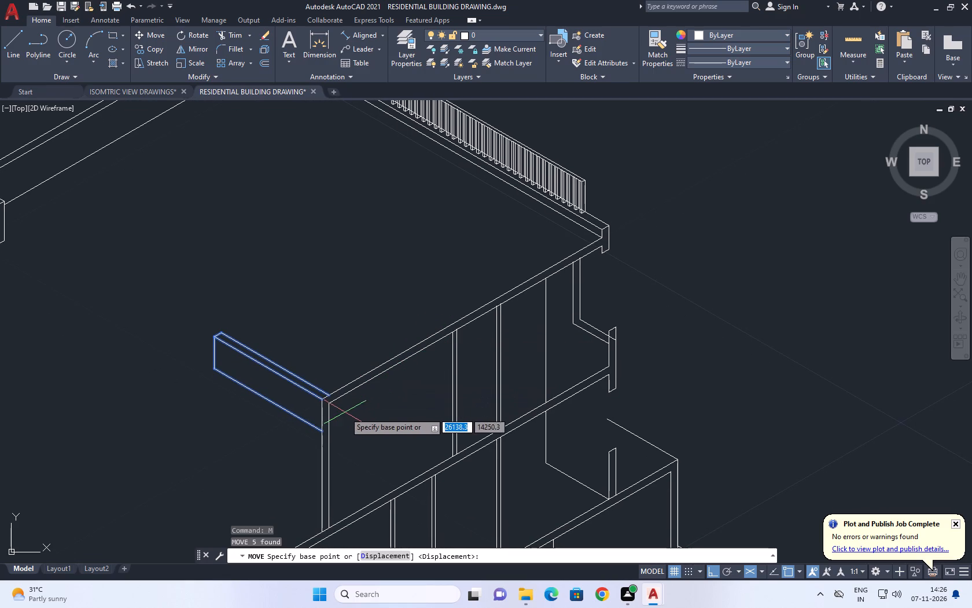
pyautogui.click(330, 393)
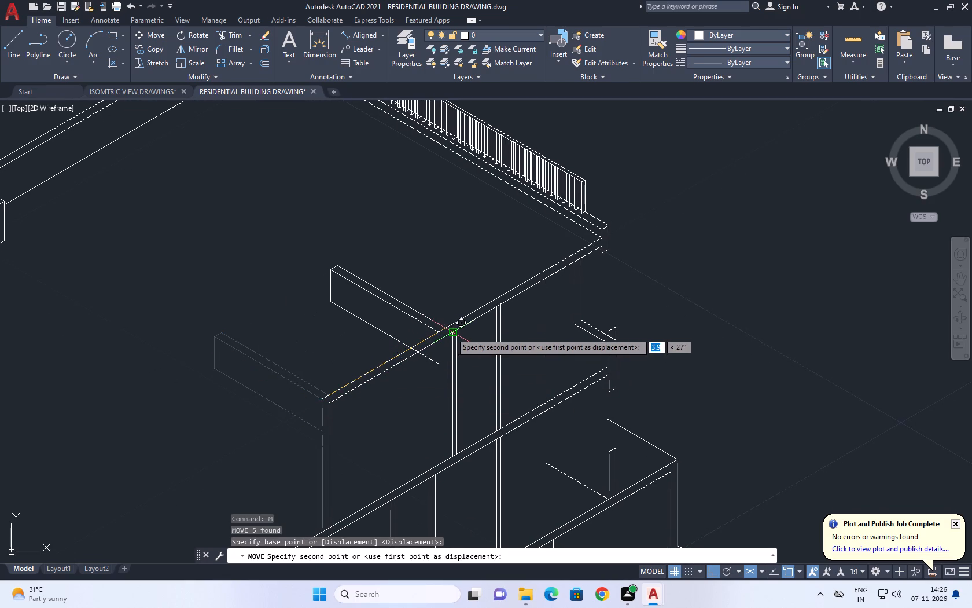
pyautogui.click(452, 333)
# Measure the aligned distance along the roof edge from the front wall's inner top corner to the moved return's end.
pyautogui.moveTo(407, 376); pyautogui.dragTo(458, 242, button='middle')
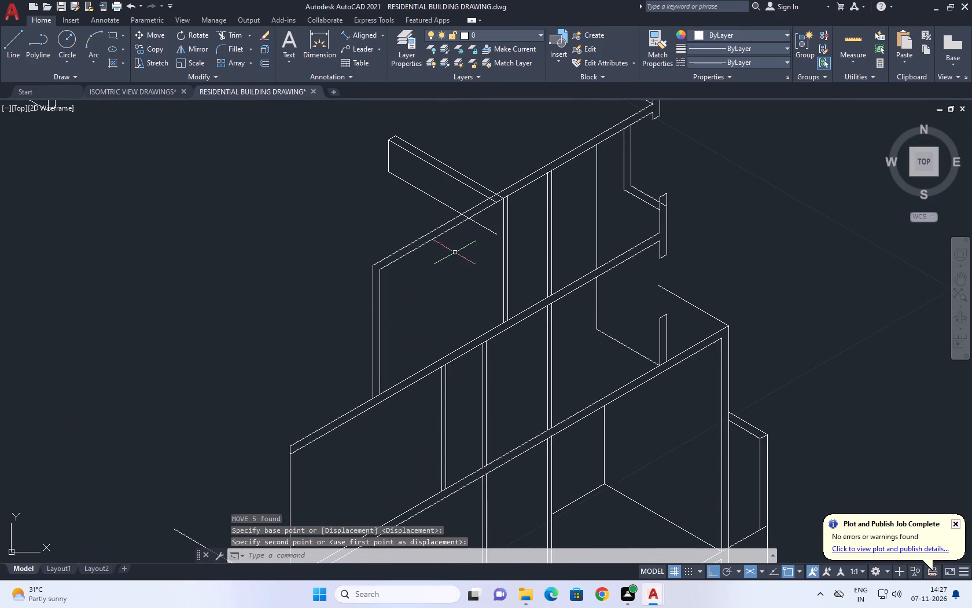
pyautogui.moveTo(455, 254); pyautogui.dragTo(413, 314, button='middle')
pyautogui.scroll(1, 426, 294)
pyautogui.click(369, 36)
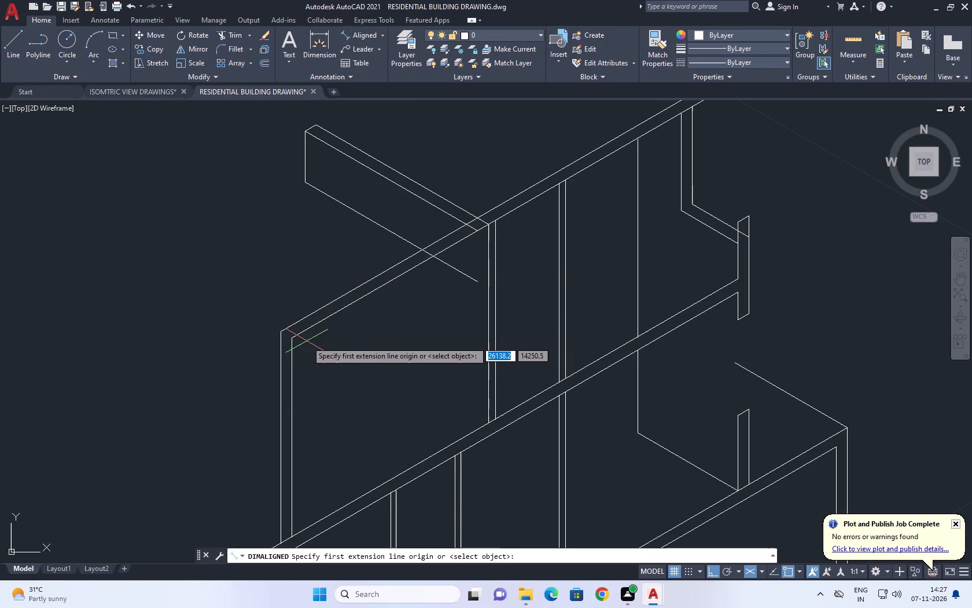
pyautogui.click(290, 334)
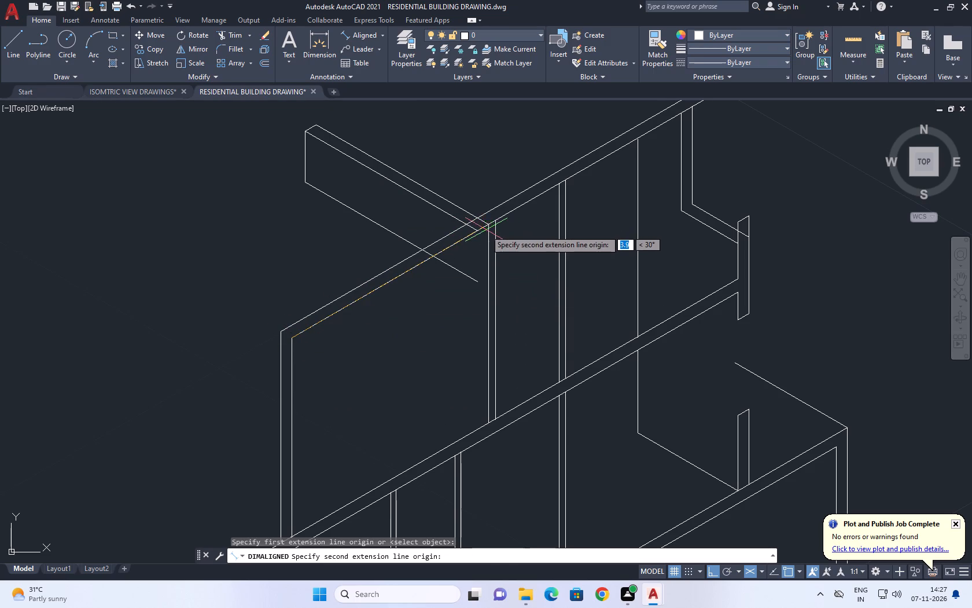
pyautogui.click(487, 226)
pyautogui.scroll(-3, 469, 246)
pyautogui.press('space')
# Trim the return's lower line where it runs past the roof slab's upper edge line.
pyautogui.moveTo(436, 243); pyautogui.dragTo(437, 243, button='middle')
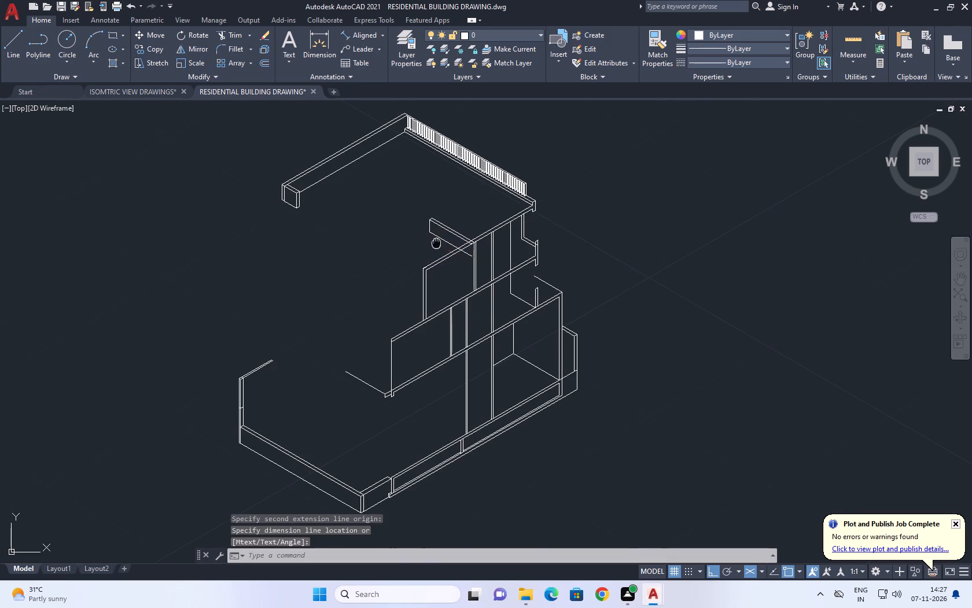
pyautogui.moveTo(437, 243); pyautogui.dragTo(467, 254, button='middle')
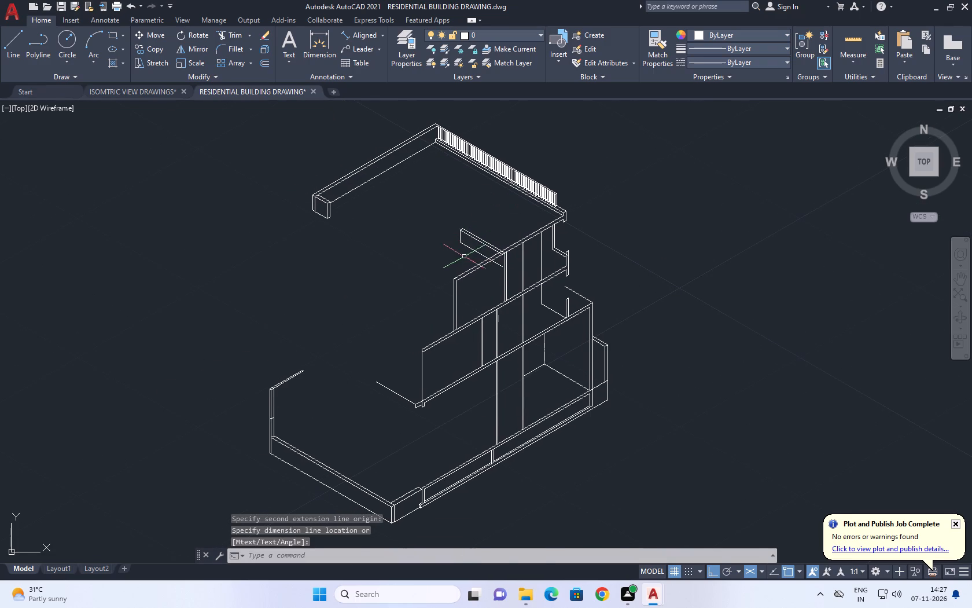
pyautogui.scroll(3, 464, 259)
pyautogui.write('TR')
pyautogui.press('space')
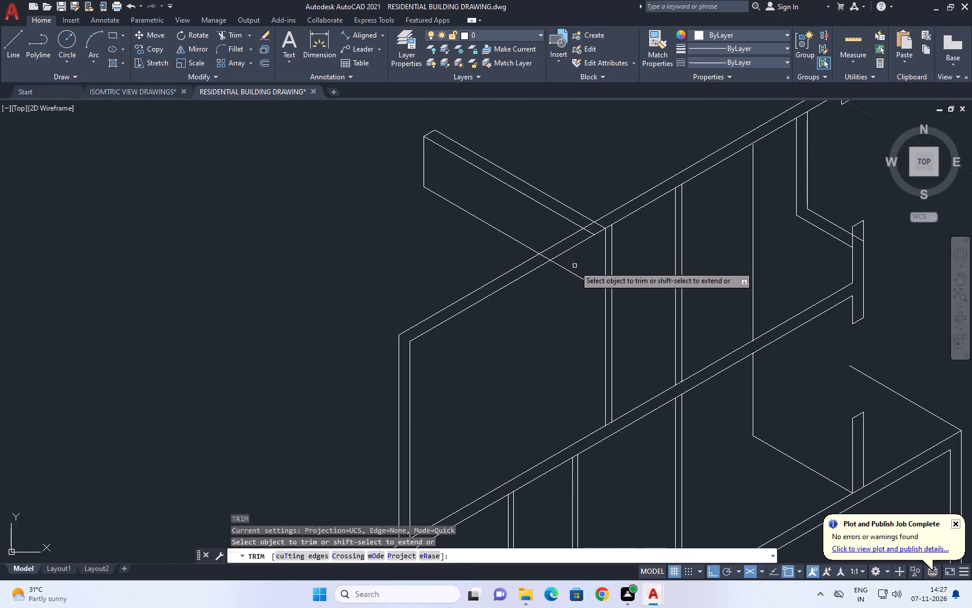
pyautogui.click(575, 267)
pyautogui.click(568, 288)
pyautogui.scroll(3, 558, 265)
pyautogui.click(521, 226)
pyautogui.click(473, 258)
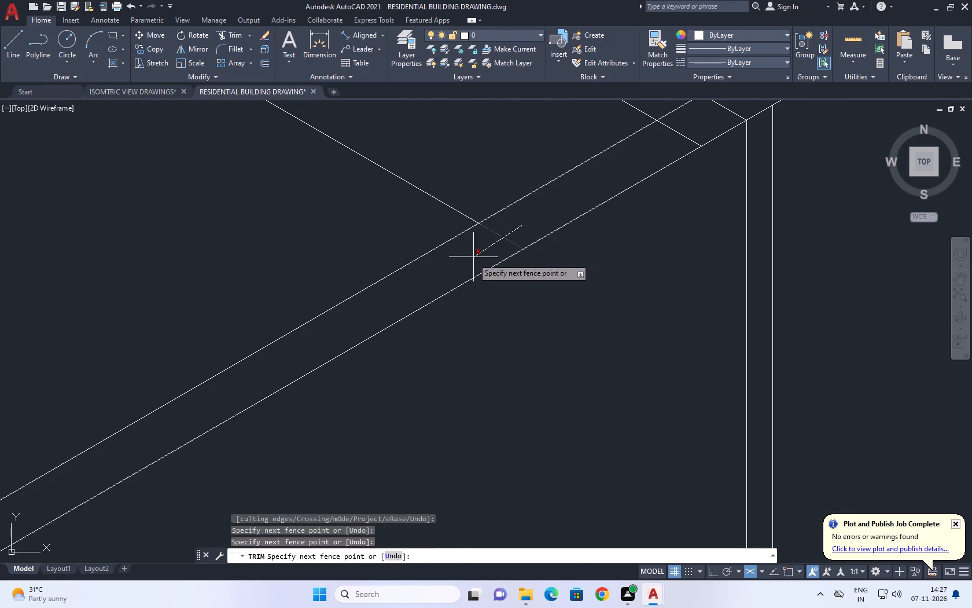
pyautogui.scroll(-4, 542, 242)
pyautogui.scroll(3, 545, 224)
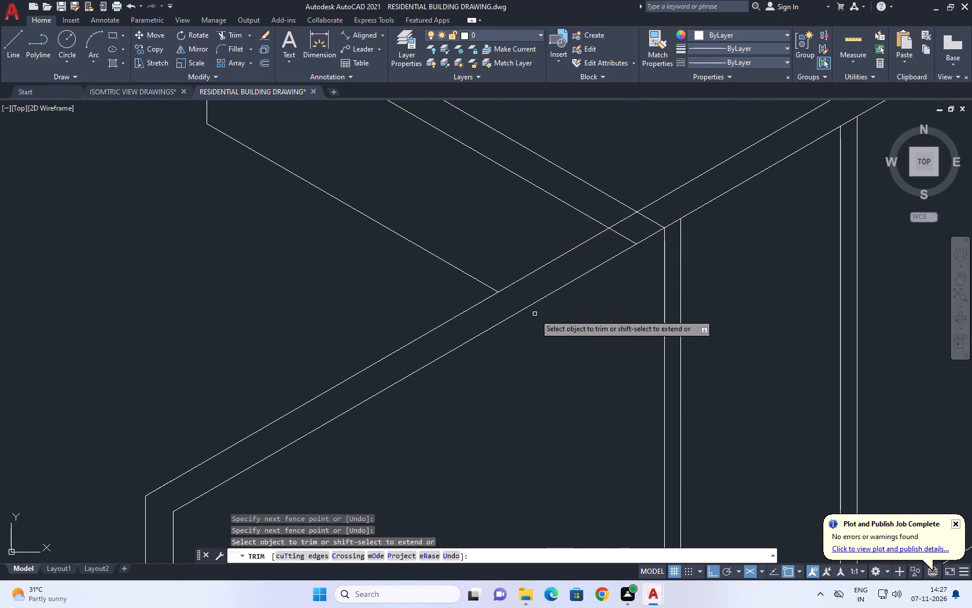
pyautogui.press('space')
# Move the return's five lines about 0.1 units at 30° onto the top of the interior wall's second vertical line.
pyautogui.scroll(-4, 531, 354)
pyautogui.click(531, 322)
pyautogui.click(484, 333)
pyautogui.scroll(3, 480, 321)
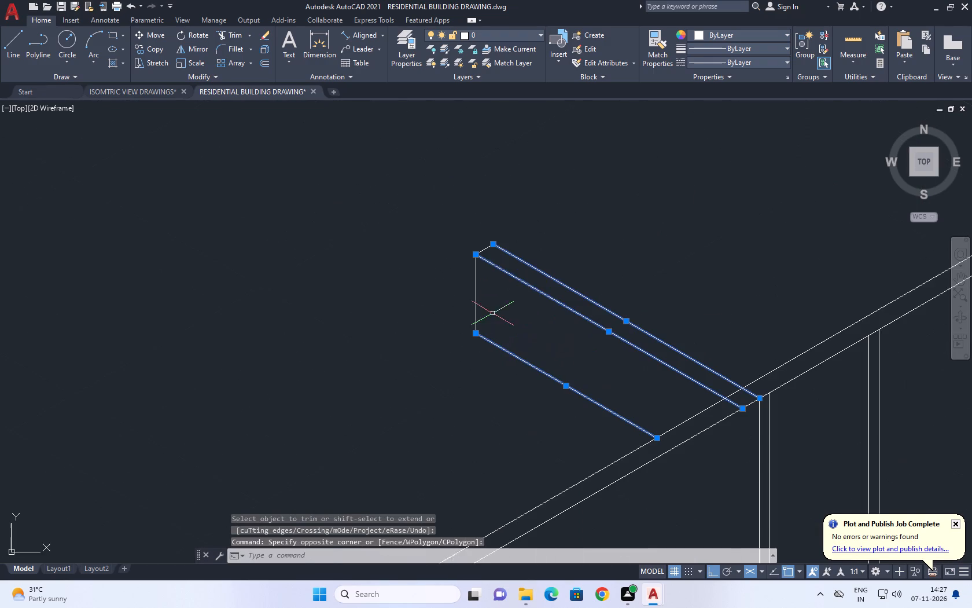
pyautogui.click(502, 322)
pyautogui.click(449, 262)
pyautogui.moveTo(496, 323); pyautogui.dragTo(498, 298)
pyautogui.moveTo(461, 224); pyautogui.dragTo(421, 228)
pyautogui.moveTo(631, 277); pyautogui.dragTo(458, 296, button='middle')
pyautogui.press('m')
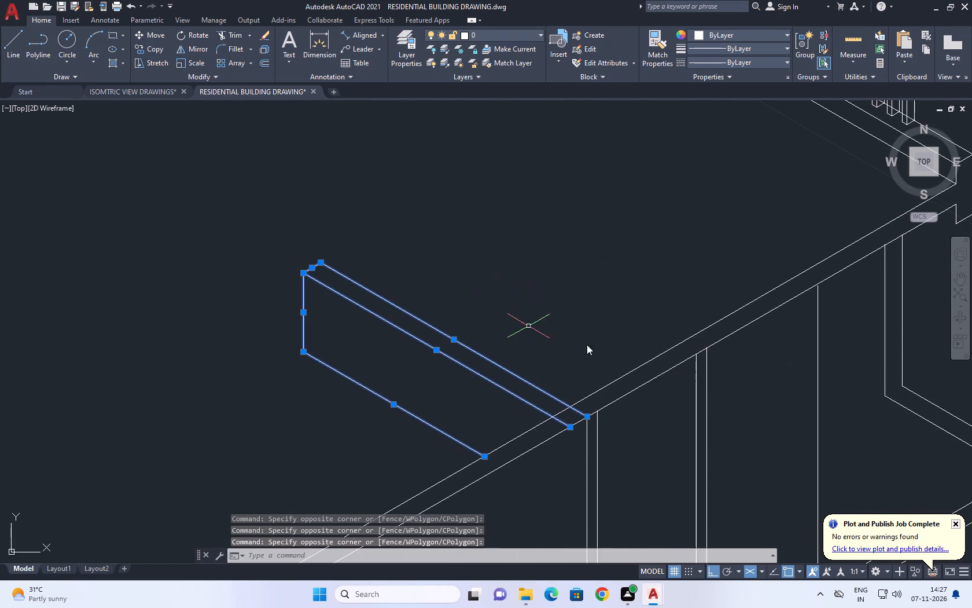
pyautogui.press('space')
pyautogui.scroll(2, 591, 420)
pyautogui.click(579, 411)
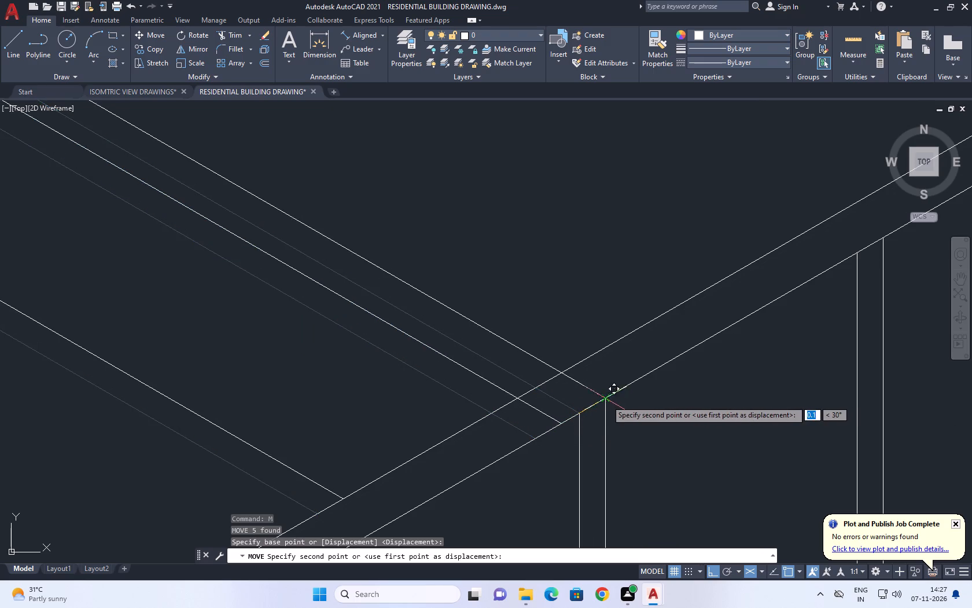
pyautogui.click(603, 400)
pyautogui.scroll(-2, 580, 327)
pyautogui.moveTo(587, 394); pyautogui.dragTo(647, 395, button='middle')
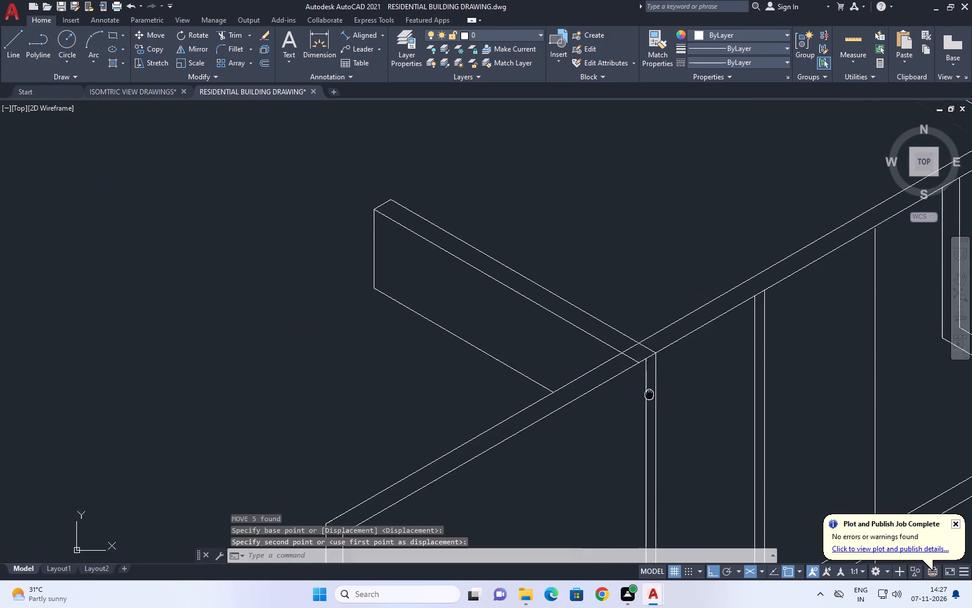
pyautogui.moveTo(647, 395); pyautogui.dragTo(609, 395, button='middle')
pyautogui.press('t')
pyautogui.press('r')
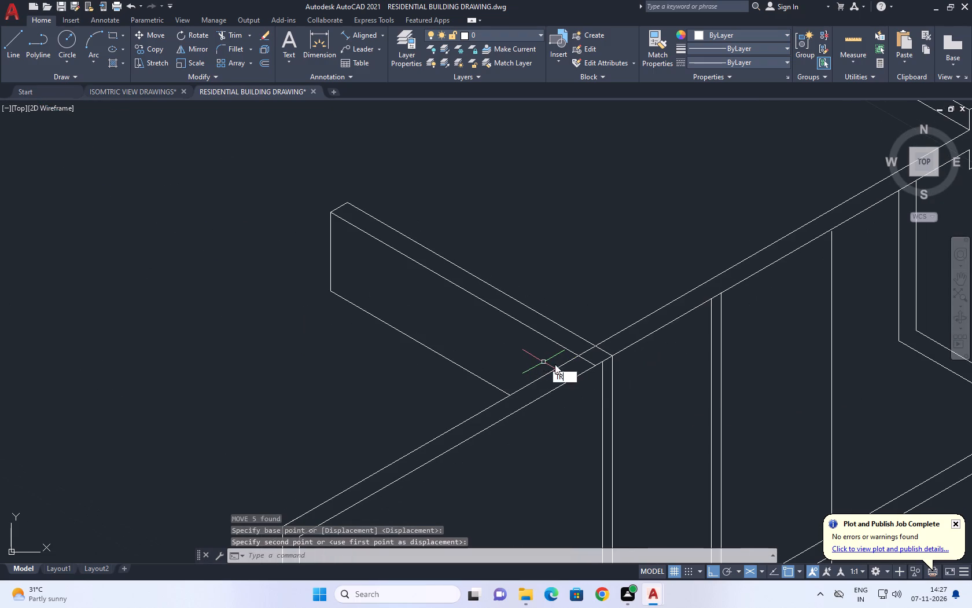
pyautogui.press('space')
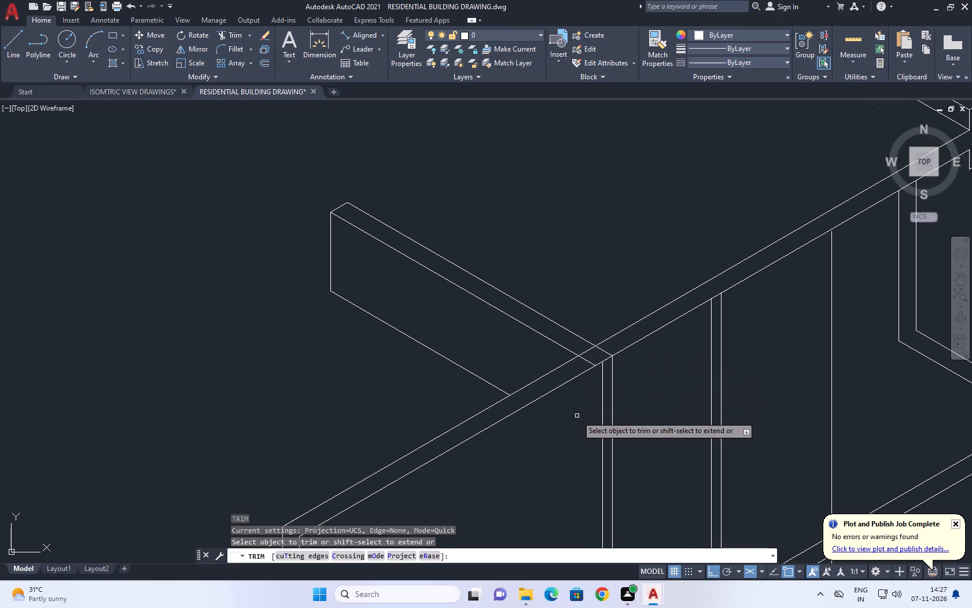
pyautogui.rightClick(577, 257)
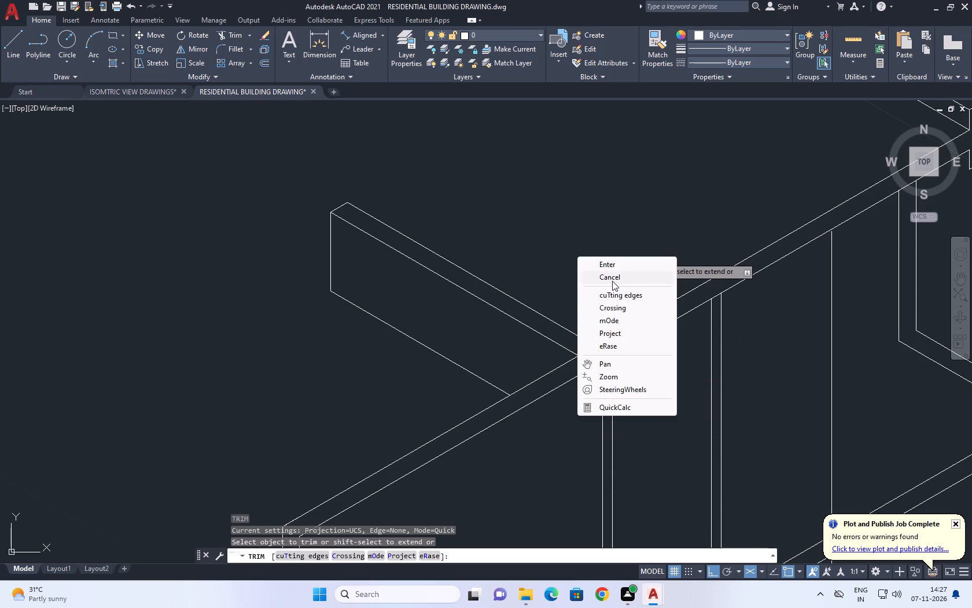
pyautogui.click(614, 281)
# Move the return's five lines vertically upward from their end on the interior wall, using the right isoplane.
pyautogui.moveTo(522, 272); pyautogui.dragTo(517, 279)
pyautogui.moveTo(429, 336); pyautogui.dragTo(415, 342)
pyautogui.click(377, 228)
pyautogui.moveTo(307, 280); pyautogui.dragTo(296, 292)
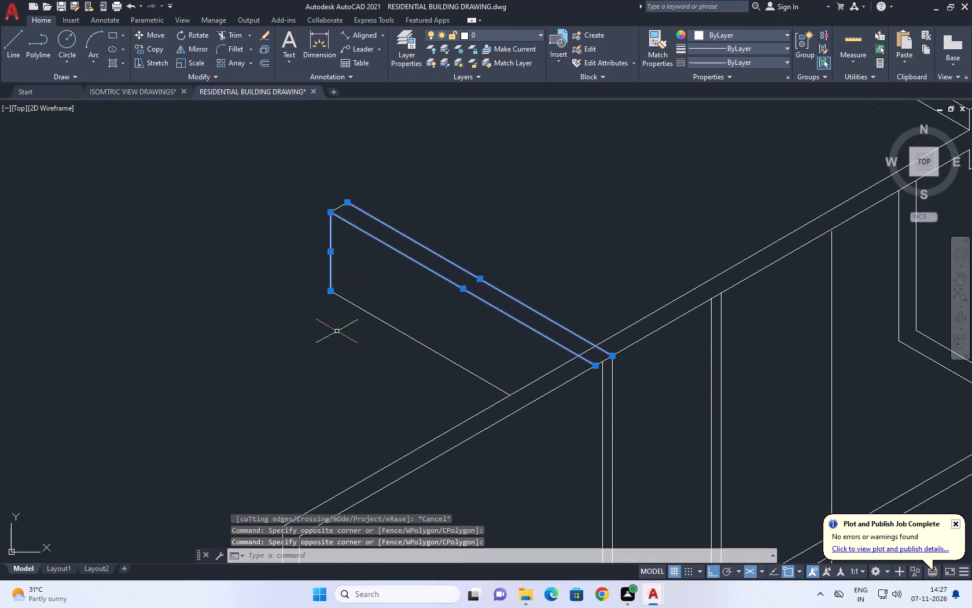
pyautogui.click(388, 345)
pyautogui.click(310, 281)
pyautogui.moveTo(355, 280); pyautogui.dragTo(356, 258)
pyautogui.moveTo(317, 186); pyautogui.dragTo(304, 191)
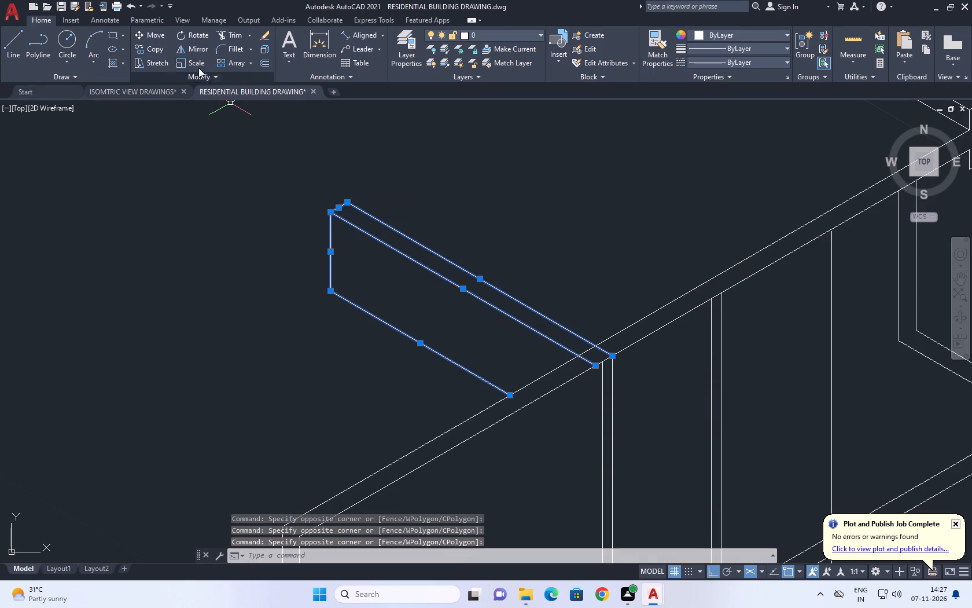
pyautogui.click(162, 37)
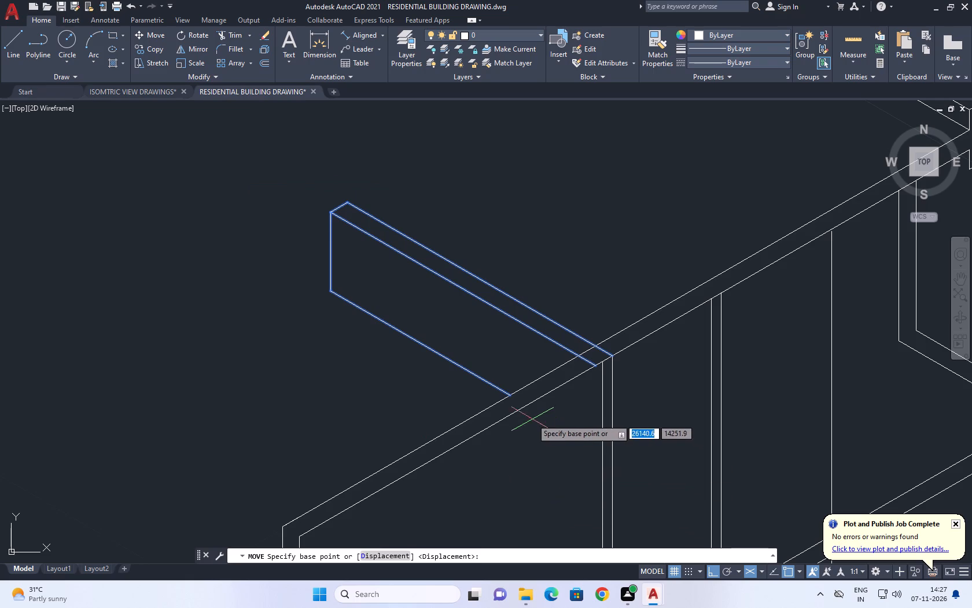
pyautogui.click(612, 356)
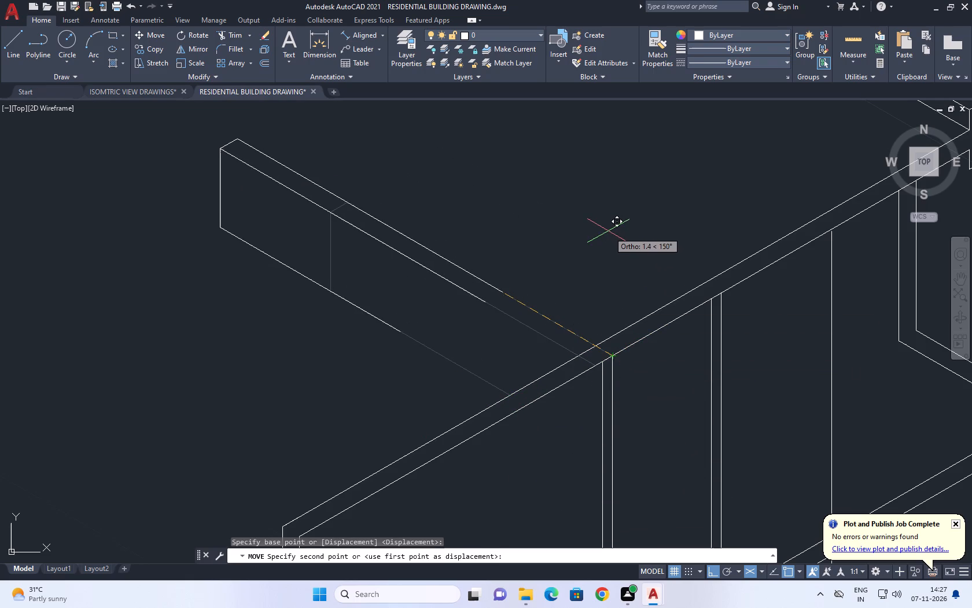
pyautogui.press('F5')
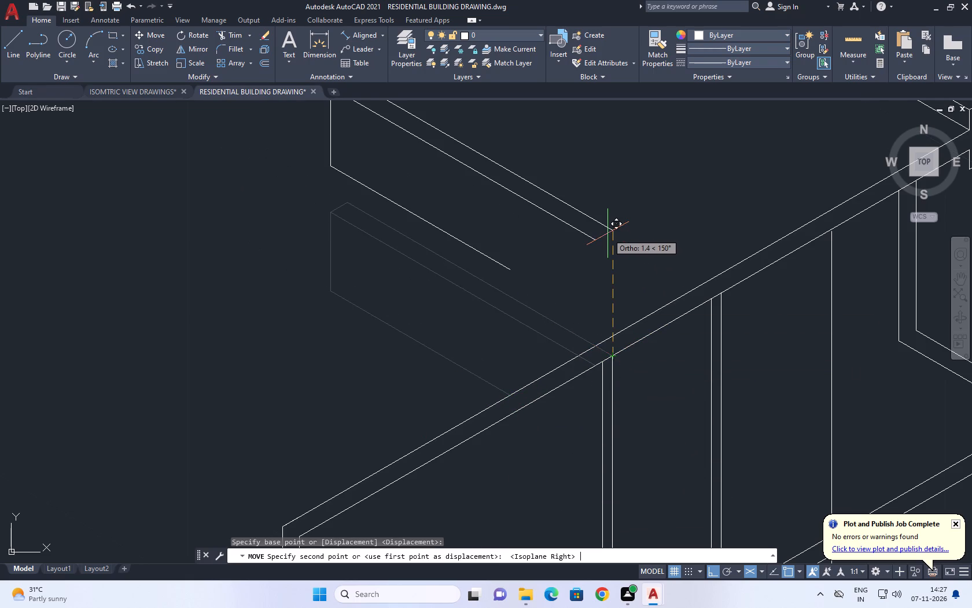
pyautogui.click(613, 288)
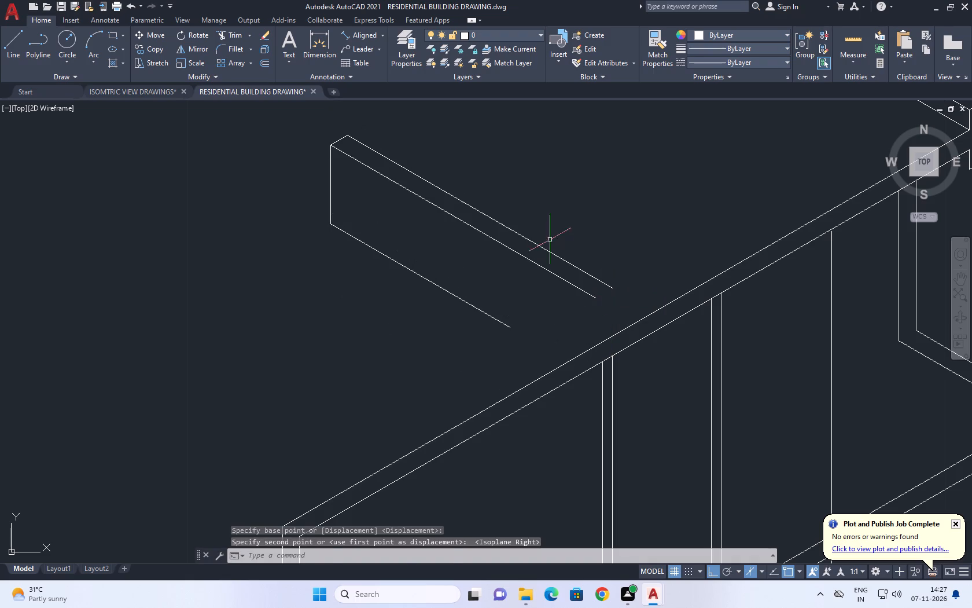
# Move the return's five lines so the lower line's end meets the top of the interior wall's first vertical line.
pyautogui.click(548, 231)
pyautogui.moveTo(417, 324); pyautogui.dragTo(410, 331)
pyautogui.moveTo(374, 228); pyautogui.dragTo(360, 222)
pyautogui.moveTo(207, 153); pyautogui.dragTo(206, 163)
pyautogui.moveTo(381, 306); pyautogui.dragTo(408, 343, button='middle')
pyautogui.moveTo(435, 238); pyautogui.dragTo(421, 230)
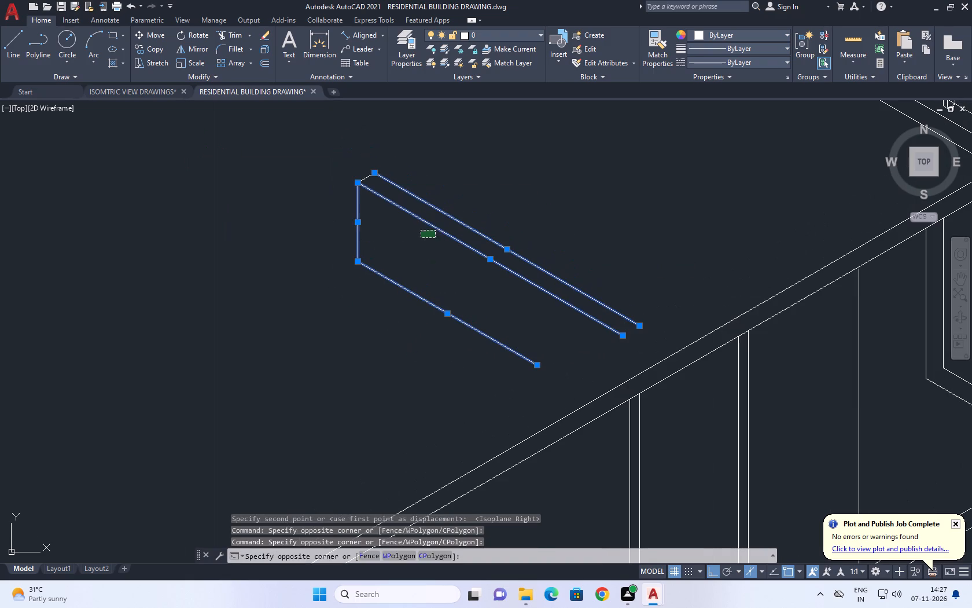
pyautogui.moveTo(314, 144); pyautogui.dragTo(308, 150)
pyautogui.press('m')
pyautogui.press('space')
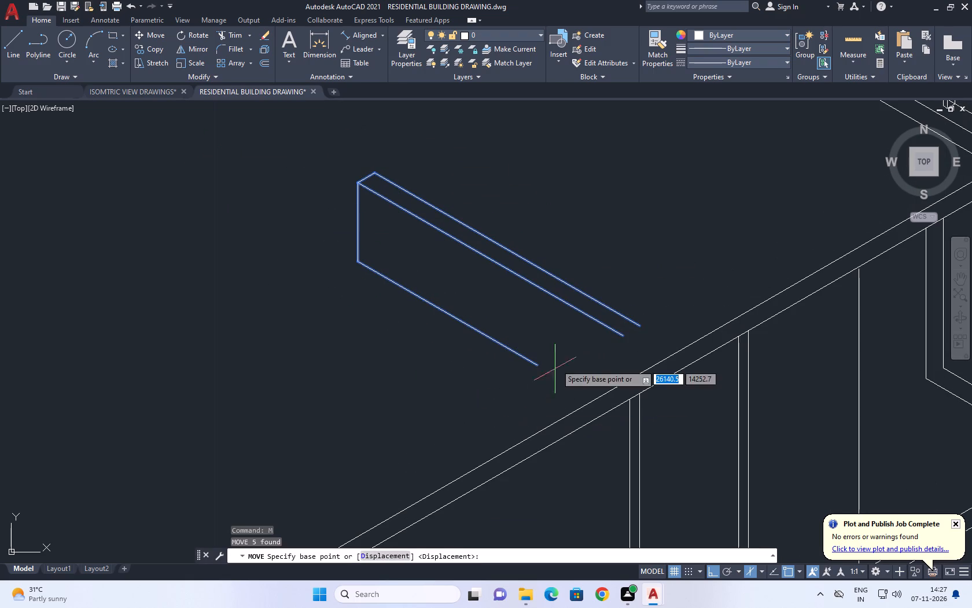
pyautogui.click(540, 367)
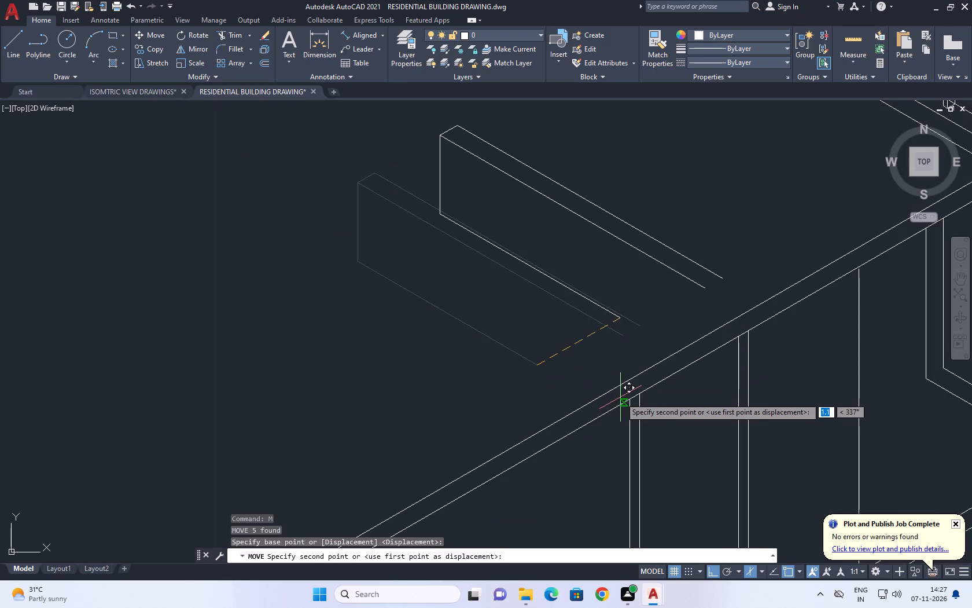
pyautogui.scroll(2, 623, 400)
pyautogui.click(636, 403)
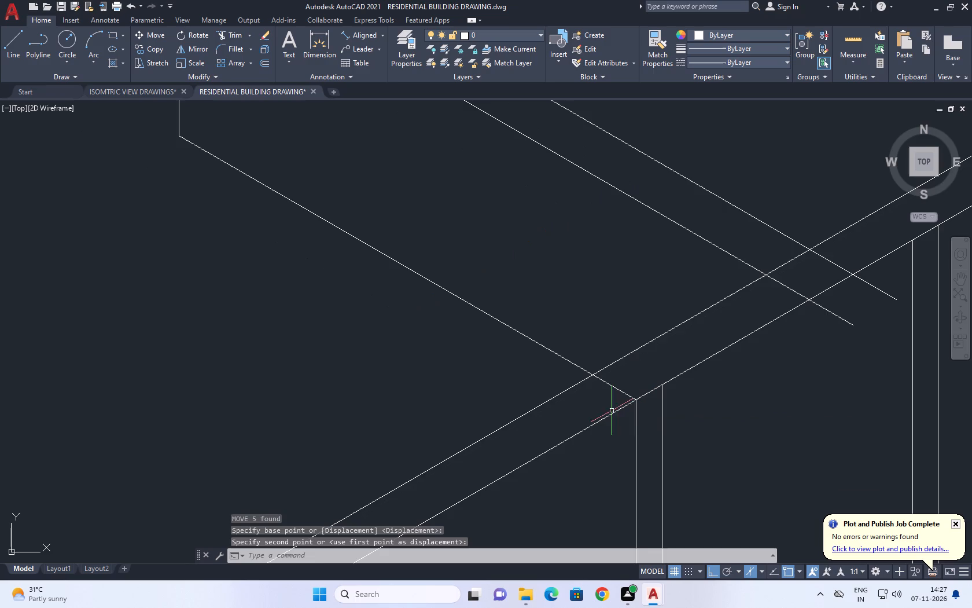
# Trim the return's two top lines and its lower line where they run past the roof slab's upper edge line.
pyautogui.scroll(-2, 604, 411)
pyautogui.moveTo(670, 412); pyautogui.dragTo(648, 442, button='middle')
pyautogui.press('t')
pyautogui.press('r')
pyautogui.press('space')
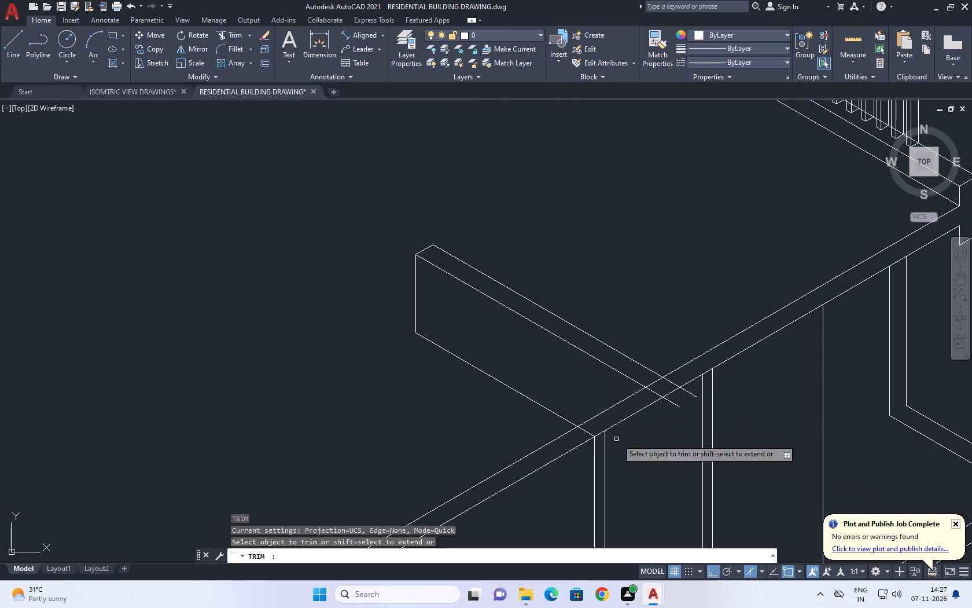
pyautogui.click(678, 381)
pyautogui.click(657, 395)
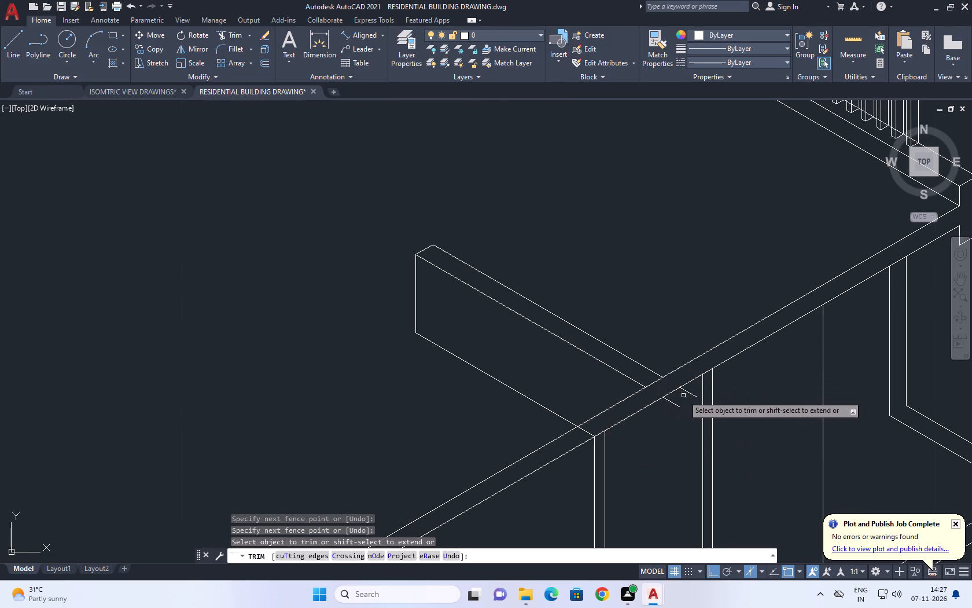
pyautogui.click(690, 391)
pyautogui.click(672, 403)
pyautogui.click(591, 431)
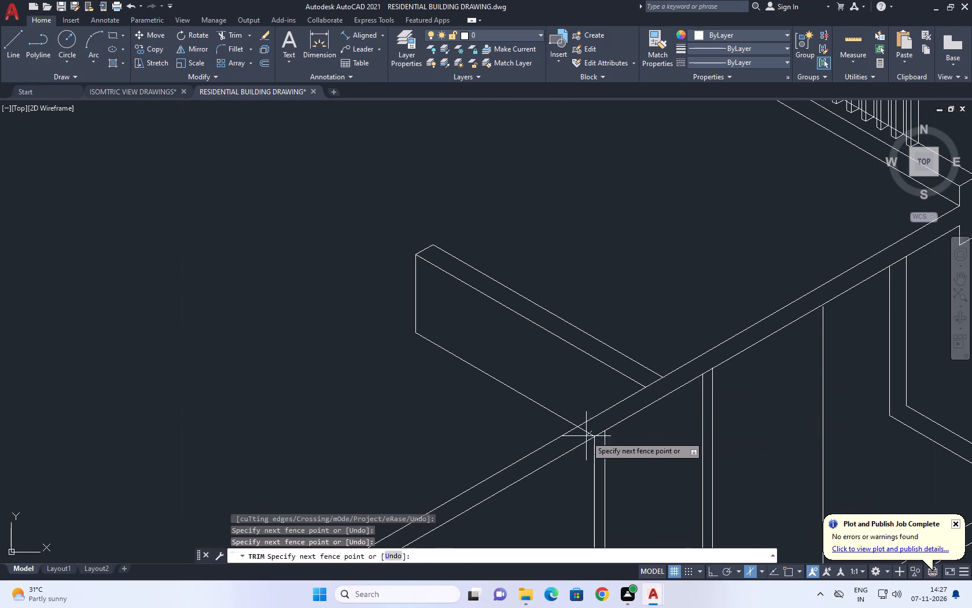
pyautogui.click(583, 437)
pyautogui.scroll(-3, 602, 406)
pyautogui.press('space')
# Move the return's two top lines from the upper line's lower end to the top of the interior wall's first vertical line.
pyautogui.scroll(3, 623, 432)
pyautogui.moveTo(606, 285); pyautogui.dragTo(591, 294)
pyautogui.click(537, 318)
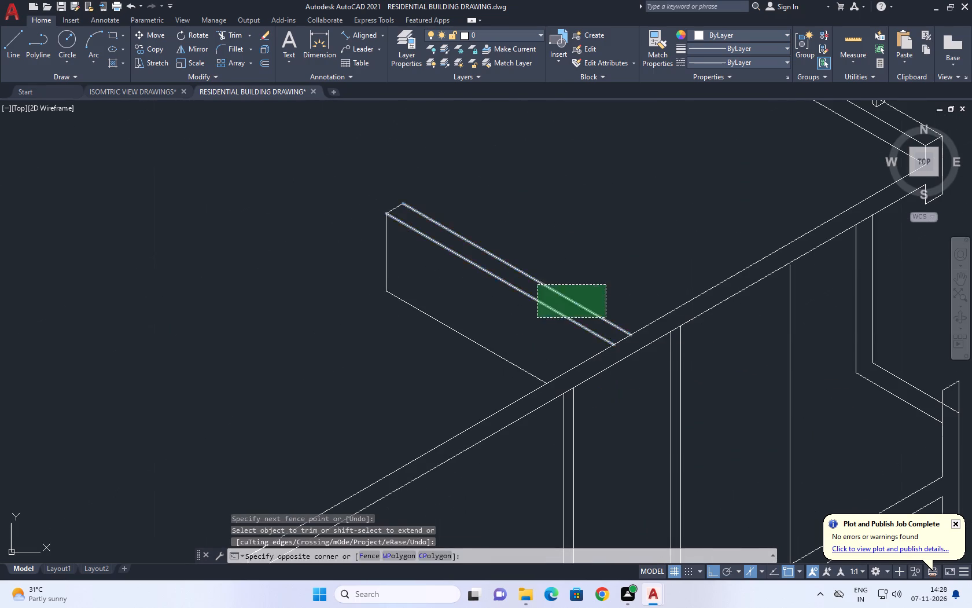
pyautogui.moveTo(606, 345); pyautogui.dragTo(605, 364, button='middle')
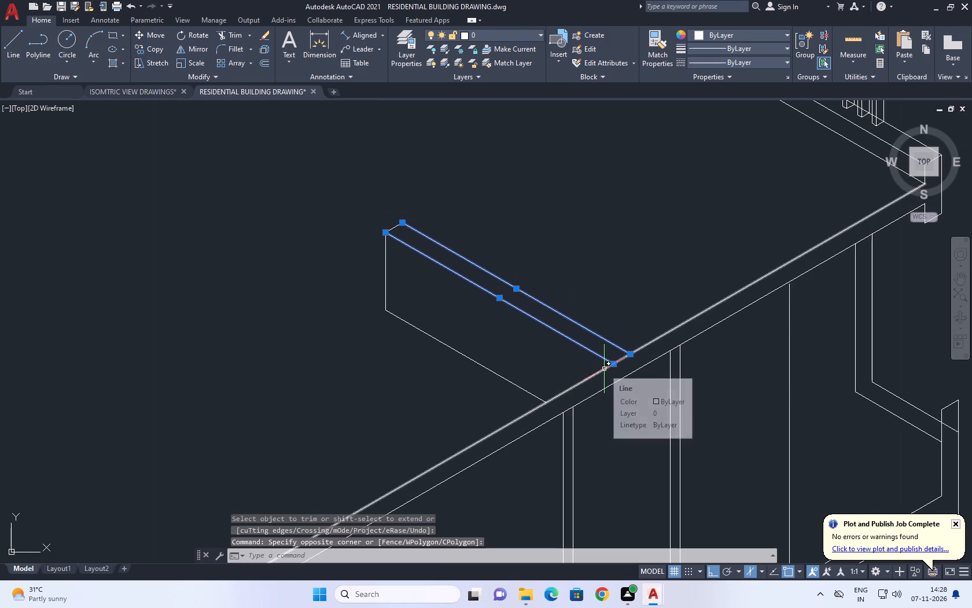
pyautogui.scroll(-2, 632, 370)
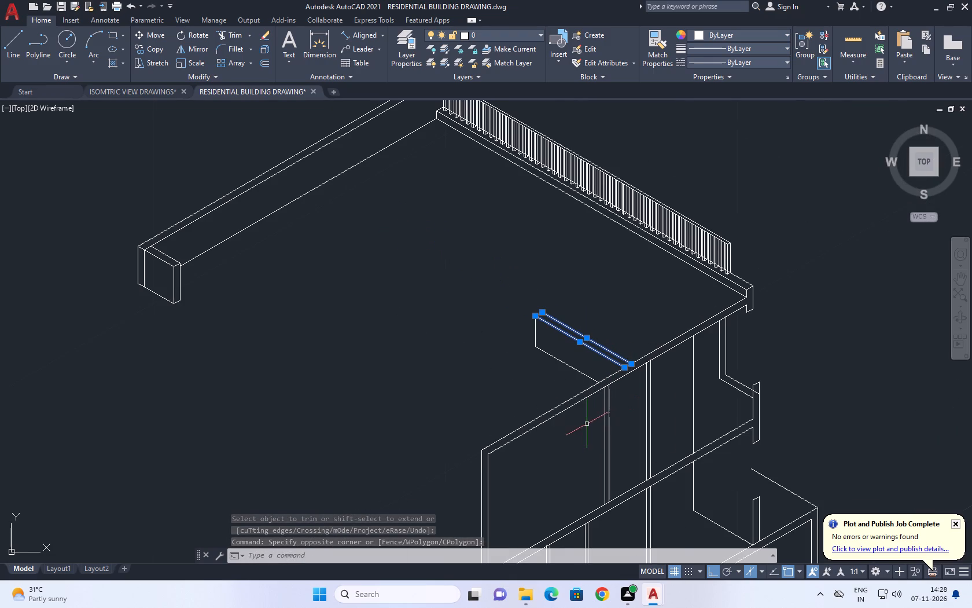
pyautogui.press('m')
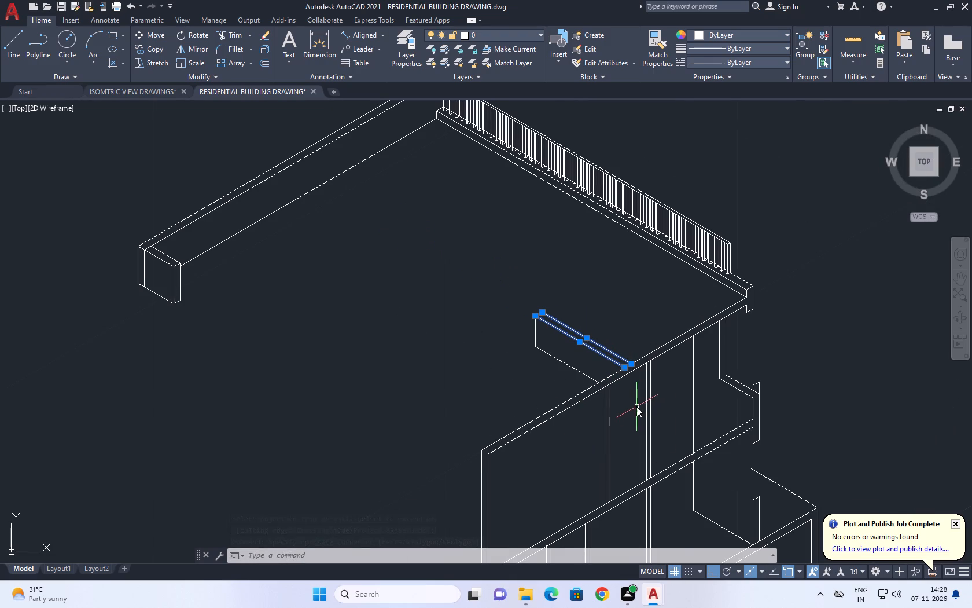
pyautogui.press('space')
pyautogui.scroll(2, 632, 375)
pyautogui.click(628, 350)
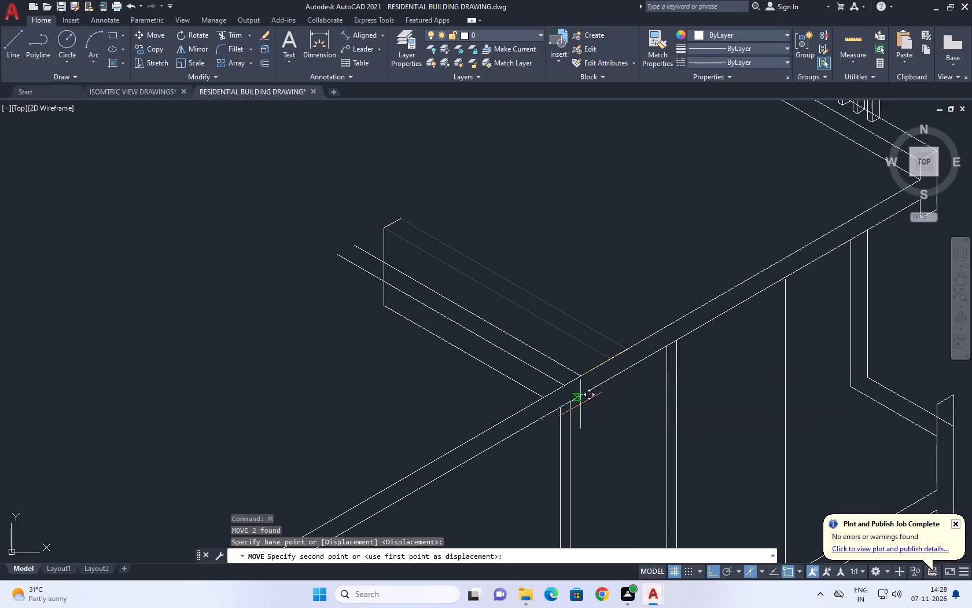
pyautogui.click(565, 406)
# Move the return's three sloping lines from the top of the interior wall's first vertical line to the top of its second.
pyautogui.moveTo(516, 352); pyautogui.dragTo(505, 360)
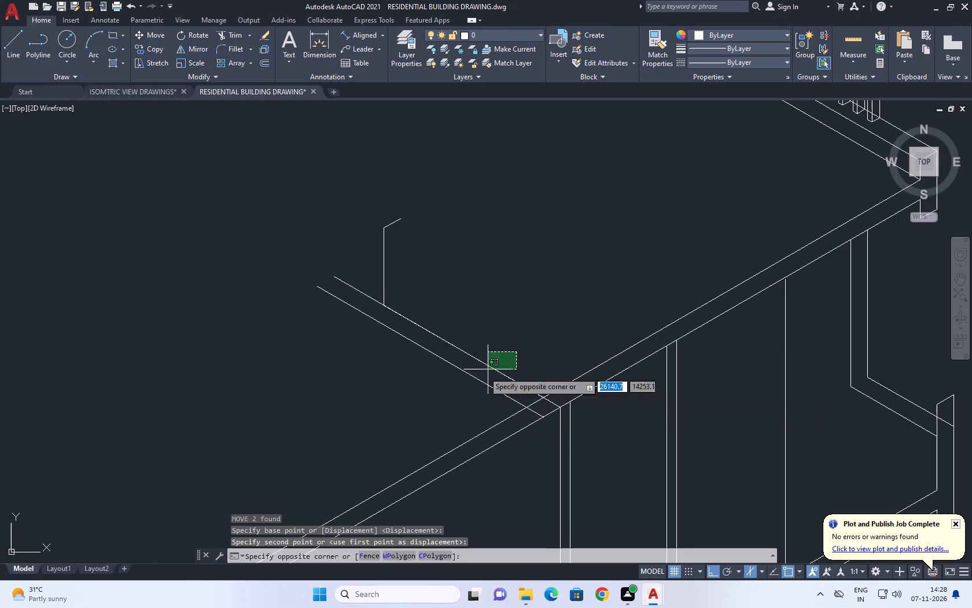
pyautogui.click(461, 384)
pyautogui.press('m')
pyautogui.press('space')
pyautogui.click(560, 407)
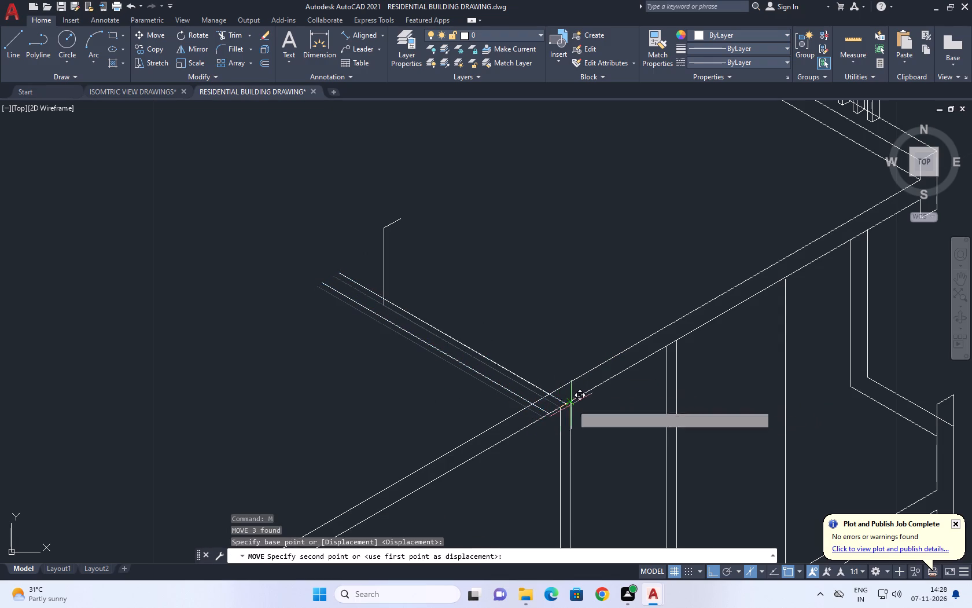
pyautogui.click(573, 402)
# Move the return's short cap line and vertical end line down to the far end of the sloping lines.
pyautogui.moveTo(520, 357); pyautogui.dragTo(560, 400, button='middle')
pyautogui.moveTo(466, 301); pyautogui.dragTo(456, 298)
pyautogui.click(410, 264)
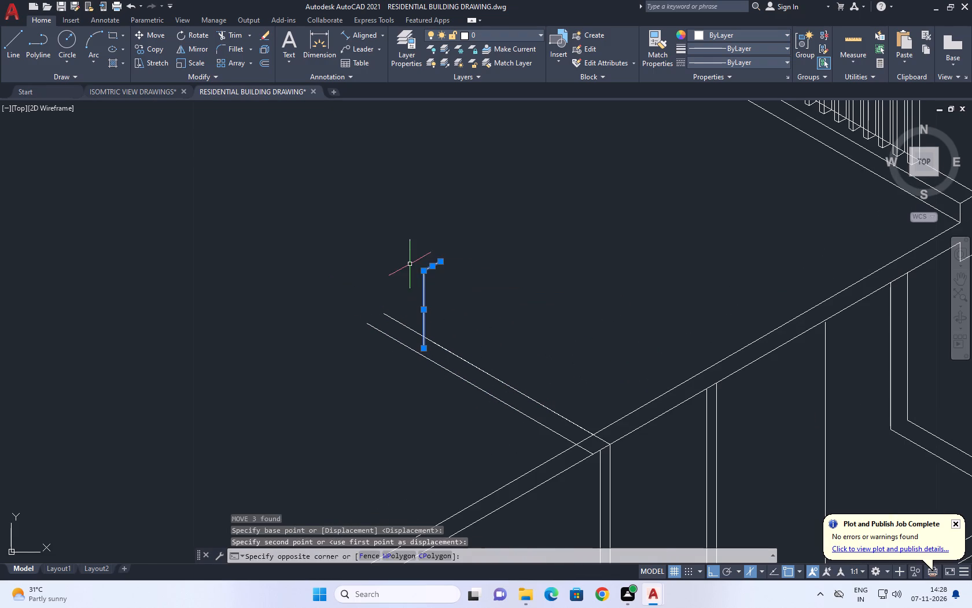
pyautogui.press('m')
pyautogui.press('space')
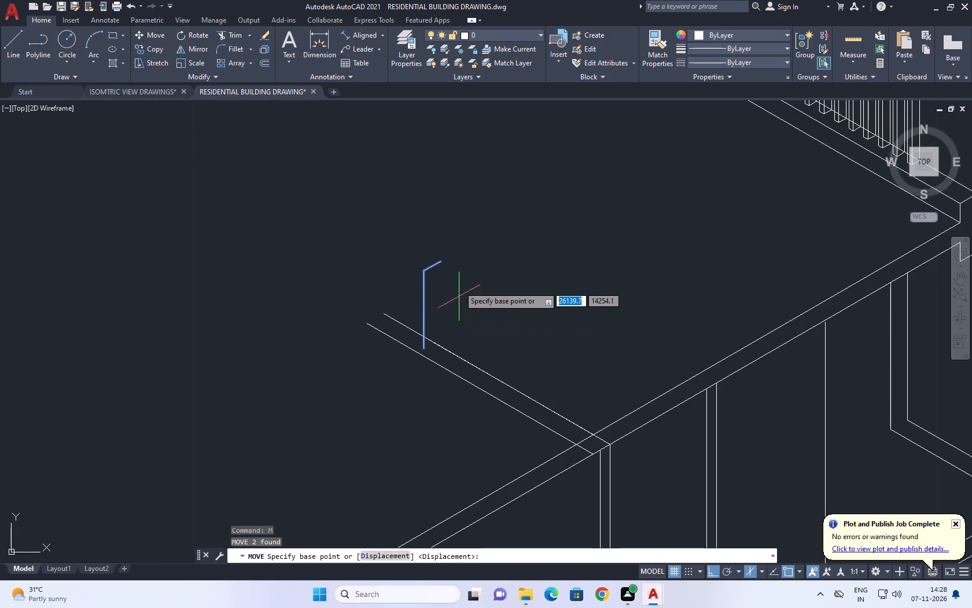
pyautogui.click(442, 260)
pyautogui.click(386, 313)
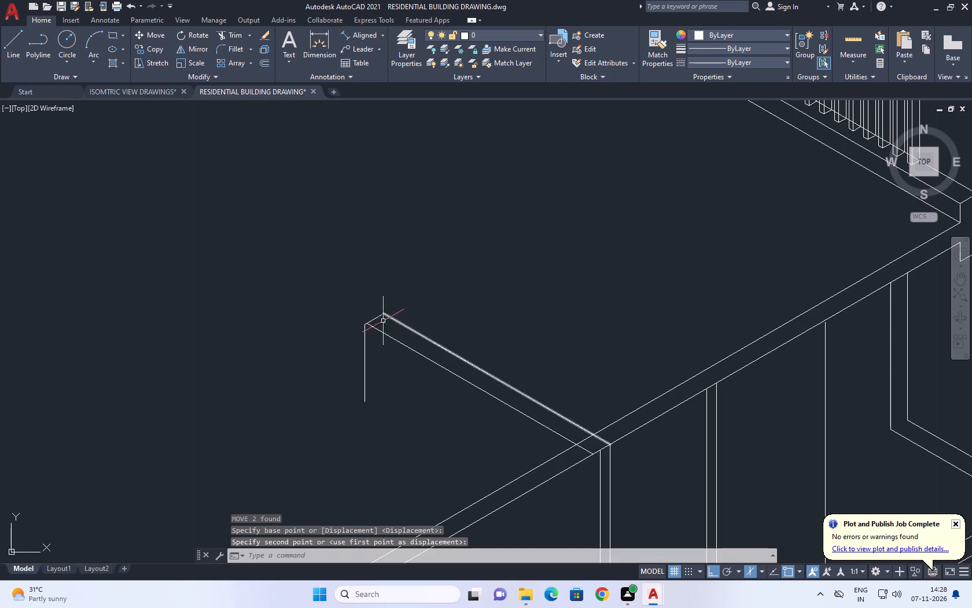
# Move the cap line and vertical end line again so the cap's end meets the upper sloping line's far endpoint.
pyautogui.moveTo(372, 339); pyautogui.dragTo(415, 322, button='middle')
pyautogui.scroll(3, 409, 294)
pyautogui.click(448, 330)
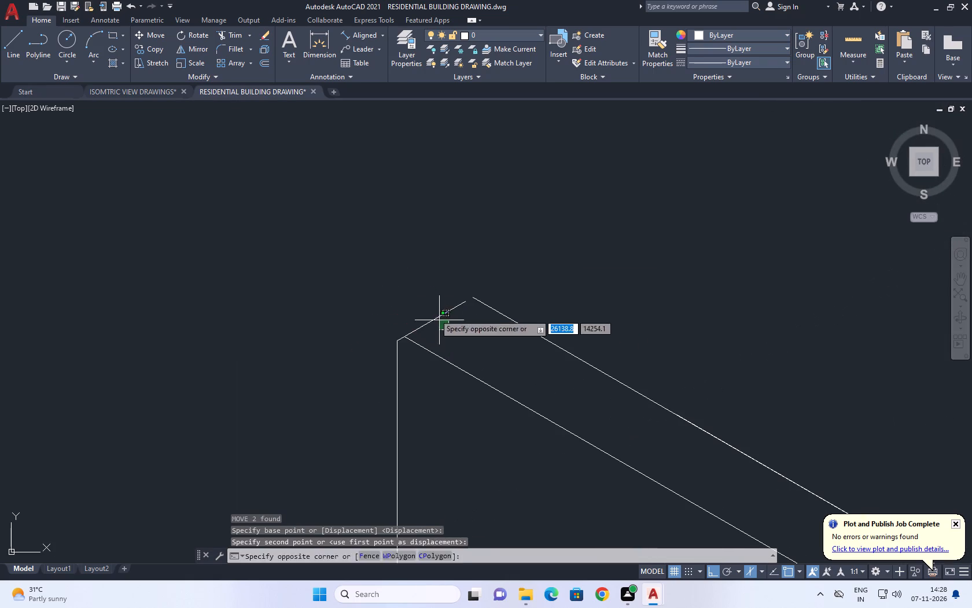
pyautogui.click(434, 313)
pyautogui.click(409, 382)
pyautogui.click(382, 381)
pyautogui.press('m')
pyautogui.press('space')
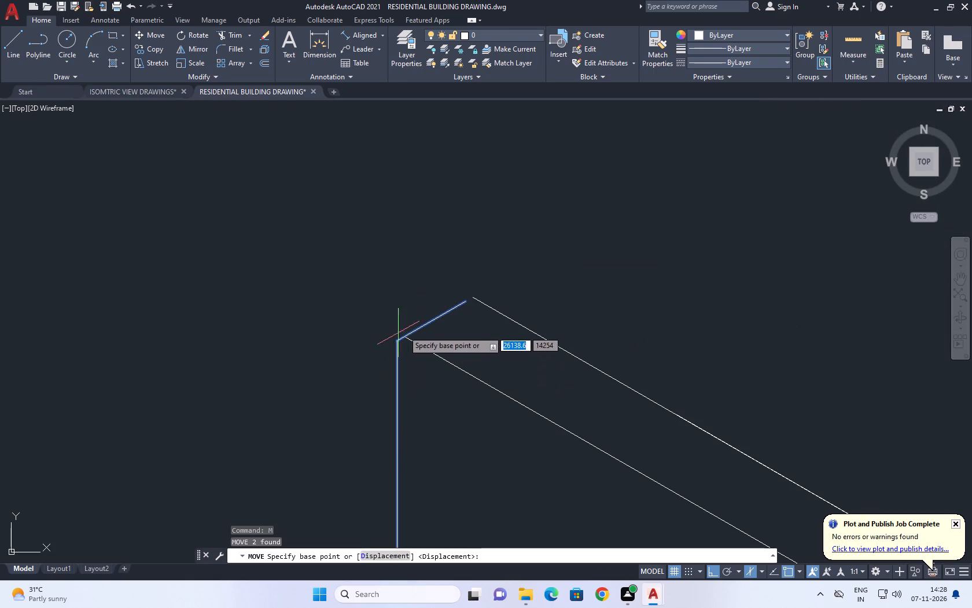
pyautogui.click(463, 302)
pyautogui.click(473, 296)
pyautogui.scroll(-4, 472, 307)
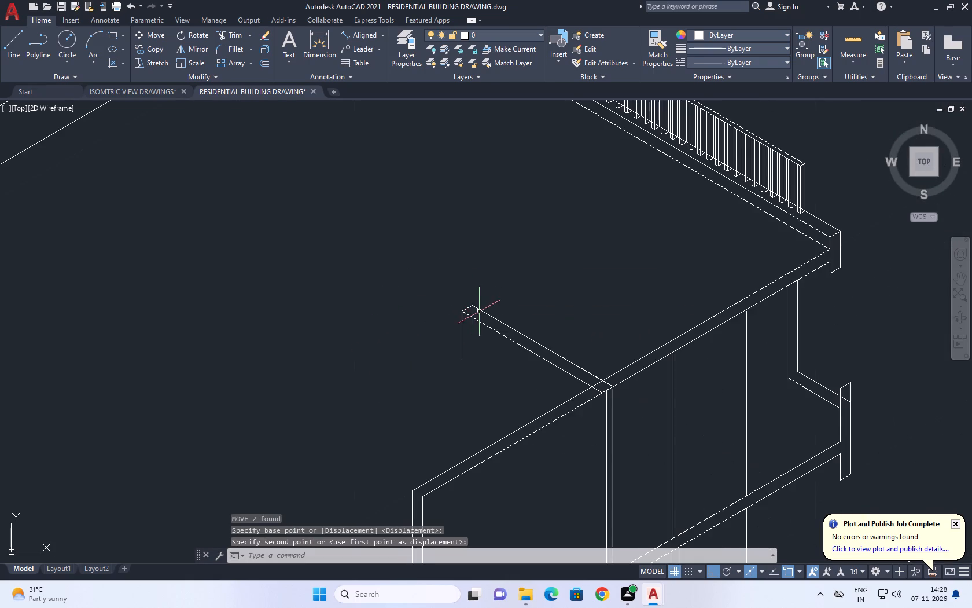
# Move the return's five lines vertically upward from the top of the interior wall's second vertical line.
pyautogui.moveTo(531, 343); pyautogui.dragTo(590, 297, button='middle')
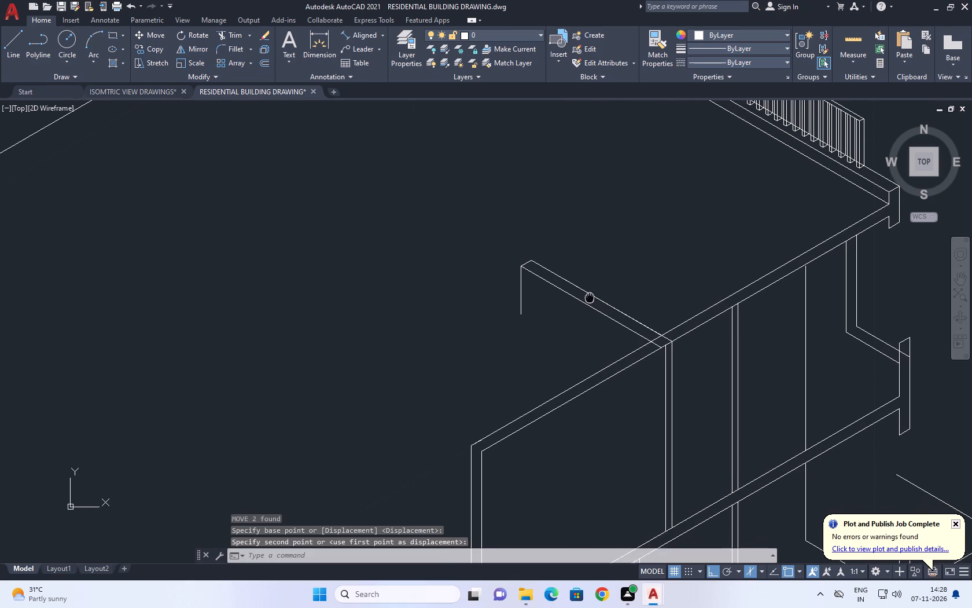
pyautogui.moveTo(590, 297); pyautogui.dragTo(592, 294, button='middle')
pyautogui.moveTo(602, 326); pyautogui.dragTo(588, 365, button='middle')
pyautogui.scroll(-2, 594, 354)
pyautogui.scroll(1, 594, 344)
pyautogui.click(590, 335)
pyautogui.click(529, 340)
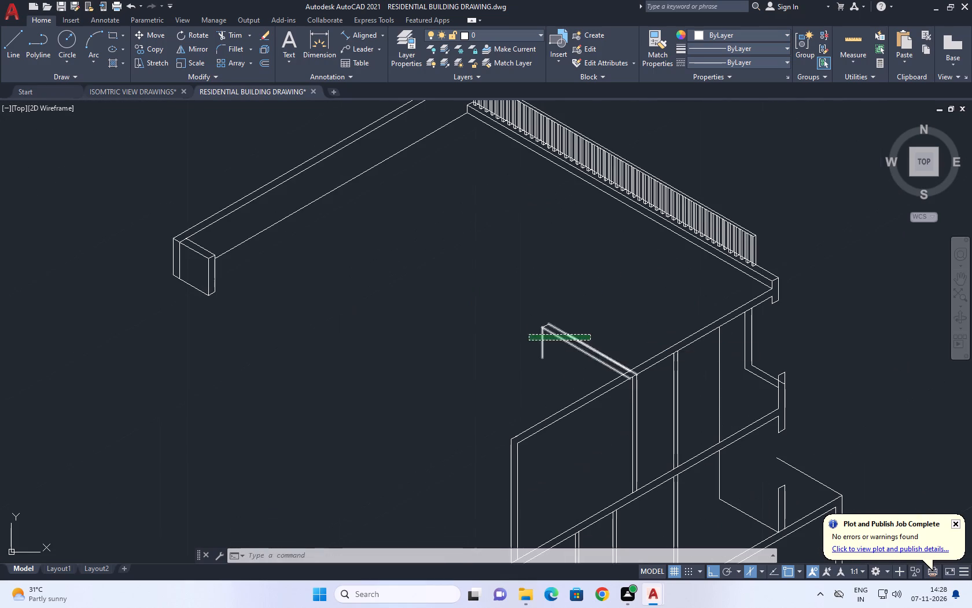
pyautogui.scroll(2, 537, 344)
pyautogui.moveTo(578, 405); pyautogui.dragTo(577, 383)
pyautogui.click(544, 282)
pyautogui.moveTo(654, 399); pyautogui.dragTo(564, 366, button='middle')
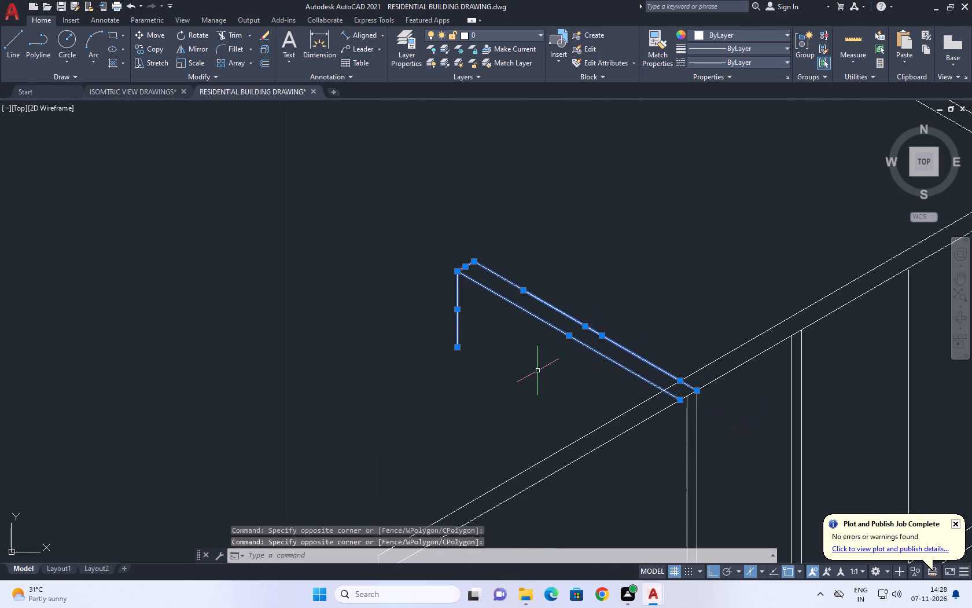
pyautogui.press('m')
pyautogui.press('space')
pyautogui.click(696, 390)
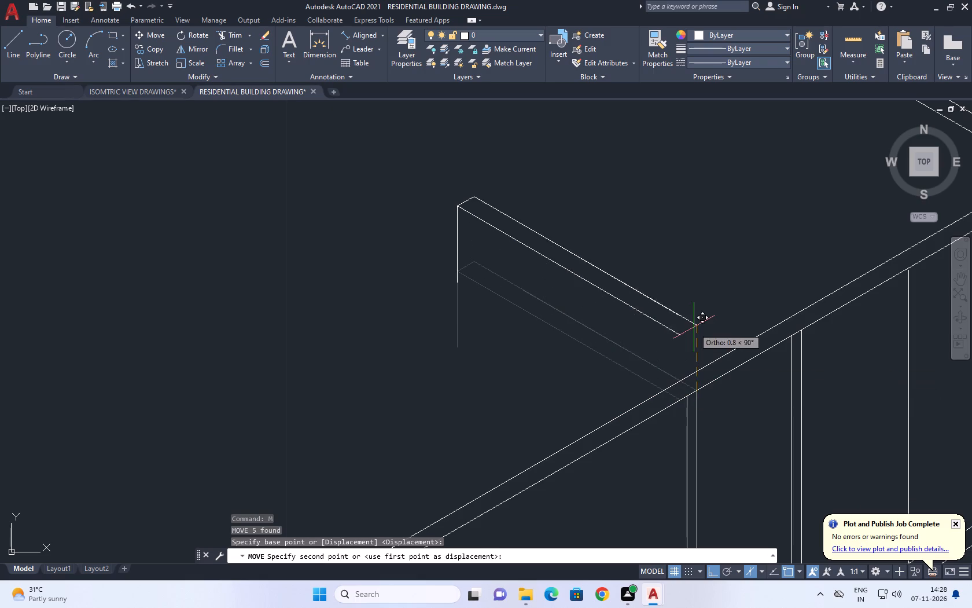
pyautogui.click(694, 298)
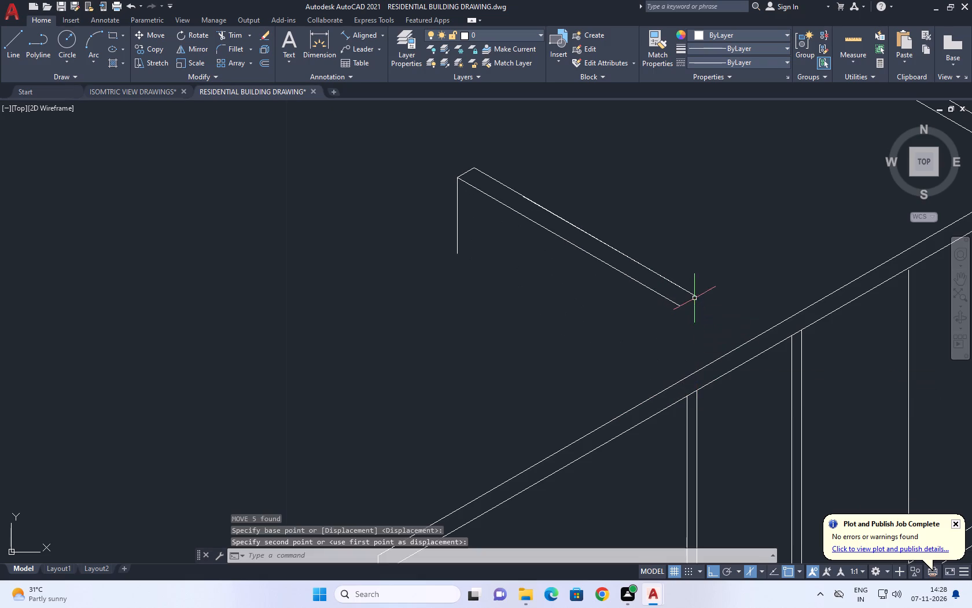
# Draw a vertical line from the return's upper sloping line end down to the top of the interior wall's second vertical line.
pyautogui.write('L')
pyautogui.press('space')
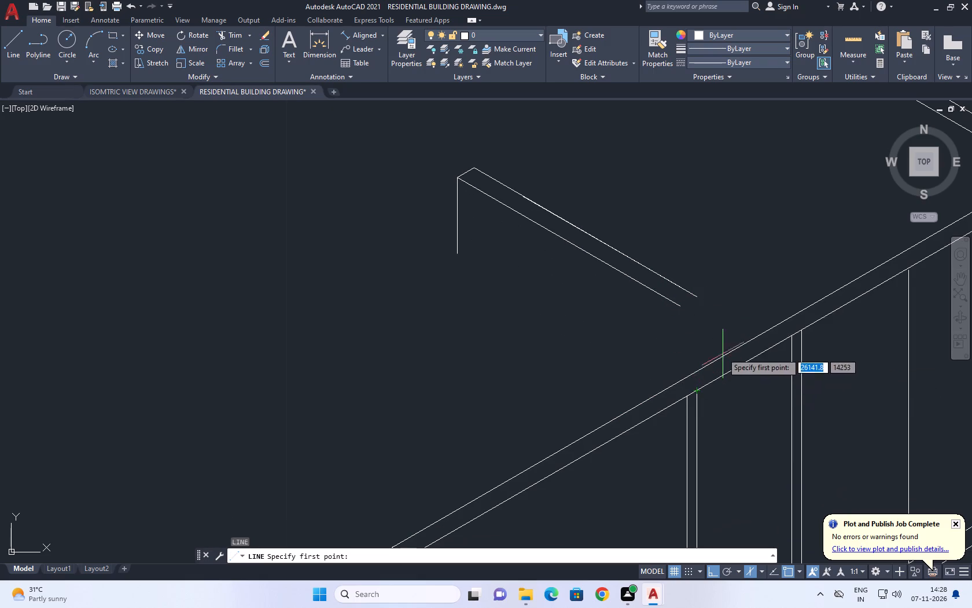
pyautogui.click(698, 298)
pyautogui.click(697, 390)
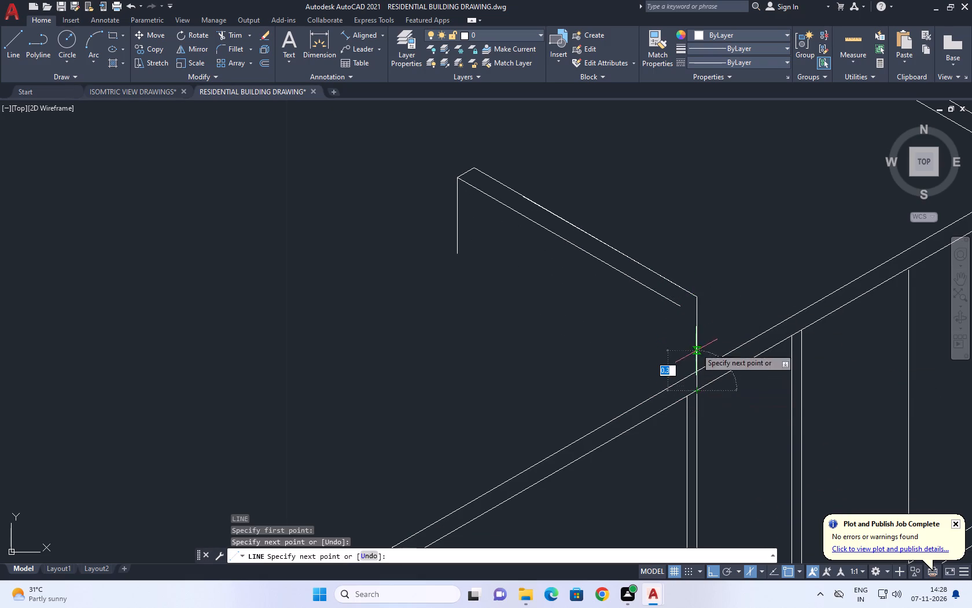
pyautogui.press('space')
# Draw a vertical line from the return's lower sloping line end down past the roof slab's upper edge line.
pyautogui.moveTo(686, 349); pyautogui.dragTo(678, 387, button='middle')
pyautogui.scroll(-2, 679, 383)
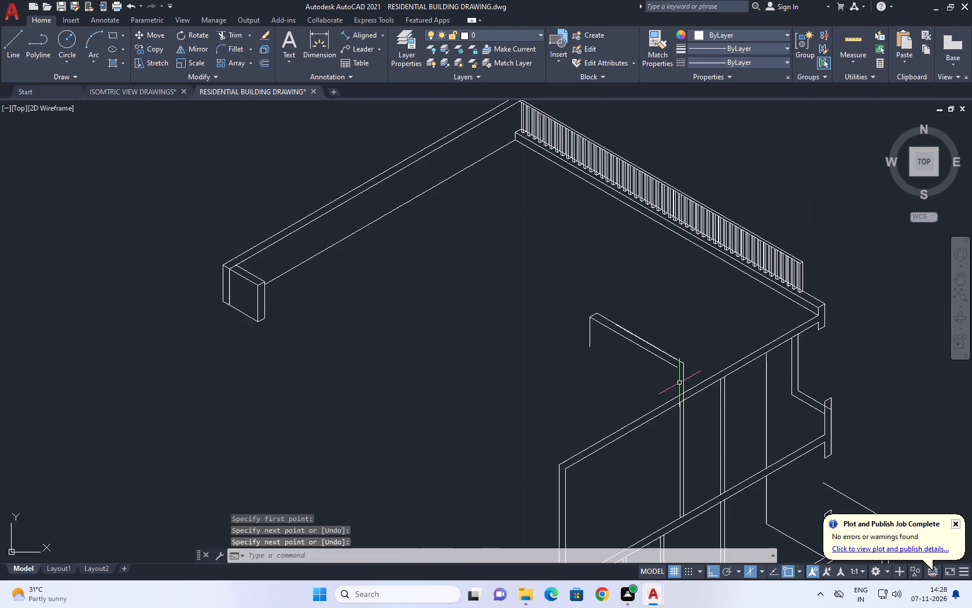
pyautogui.scroll(-1, 679, 383)
pyautogui.scroll(2, 673, 411)
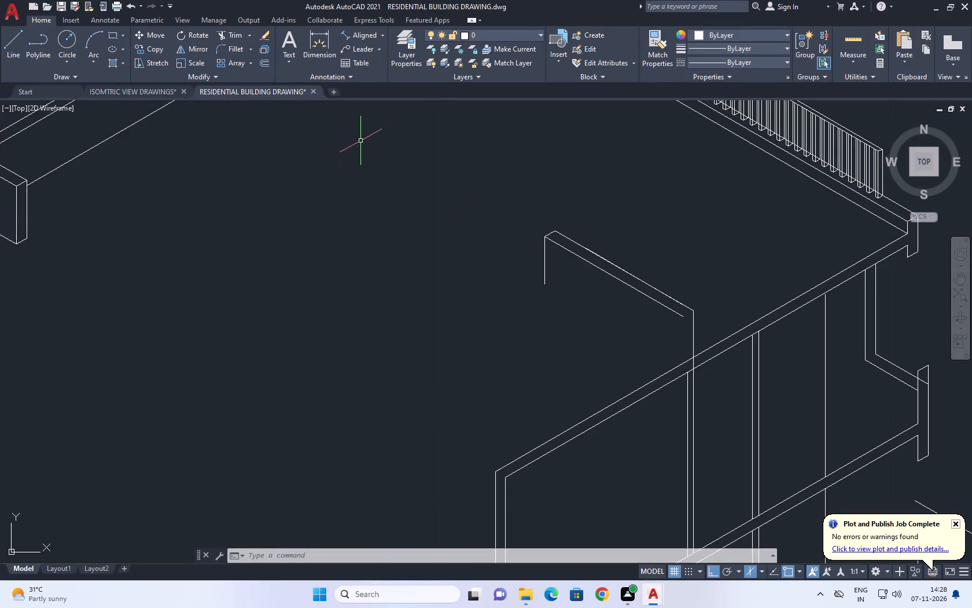
pyautogui.click(14, 50)
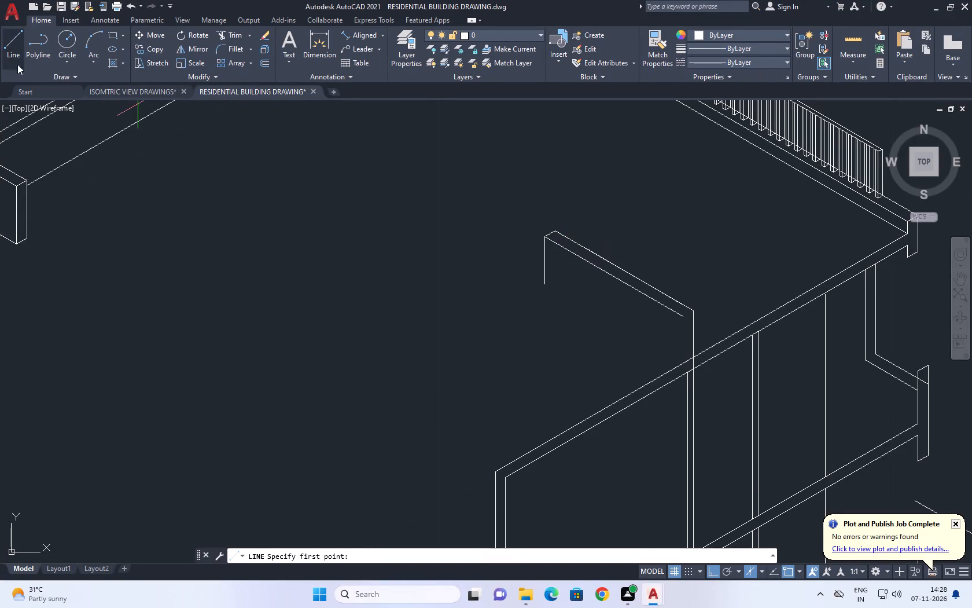
pyautogui.click(683, 318)
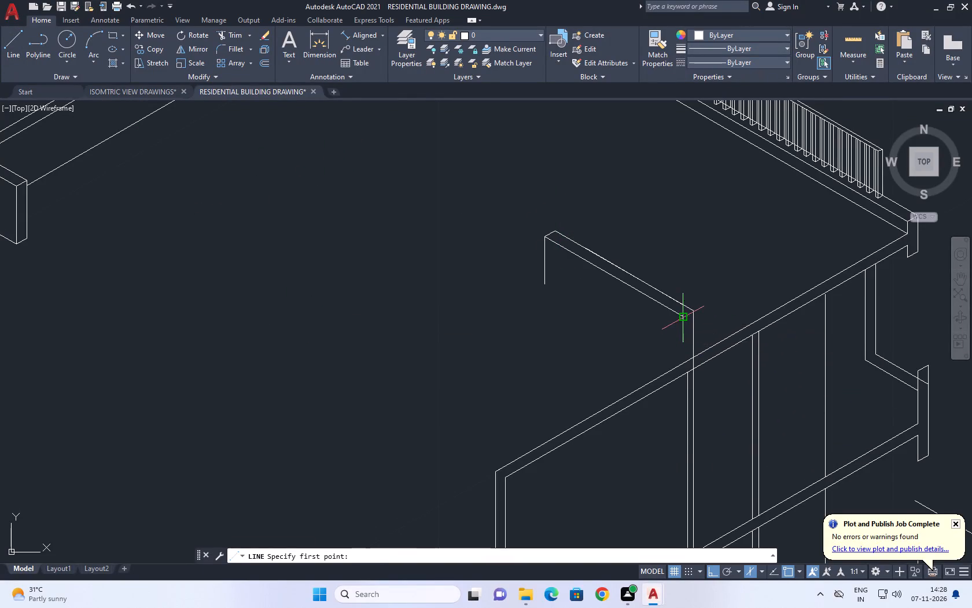
pyautogui.scroll(4, 693, 371)
pyautogui.click(663, 355)
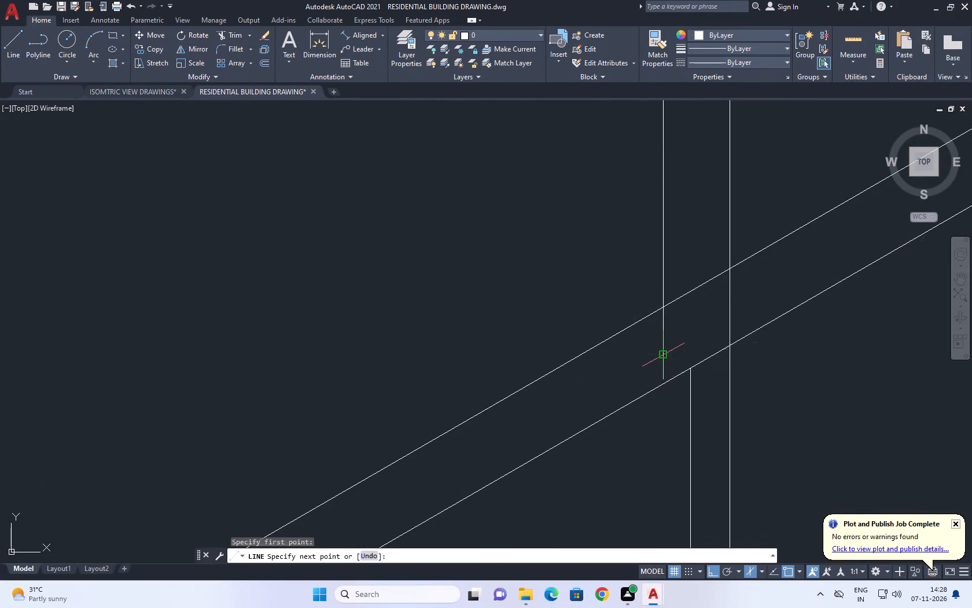
pyautogui.rightClick(712, 332)
pyautogui.click(740, 357)
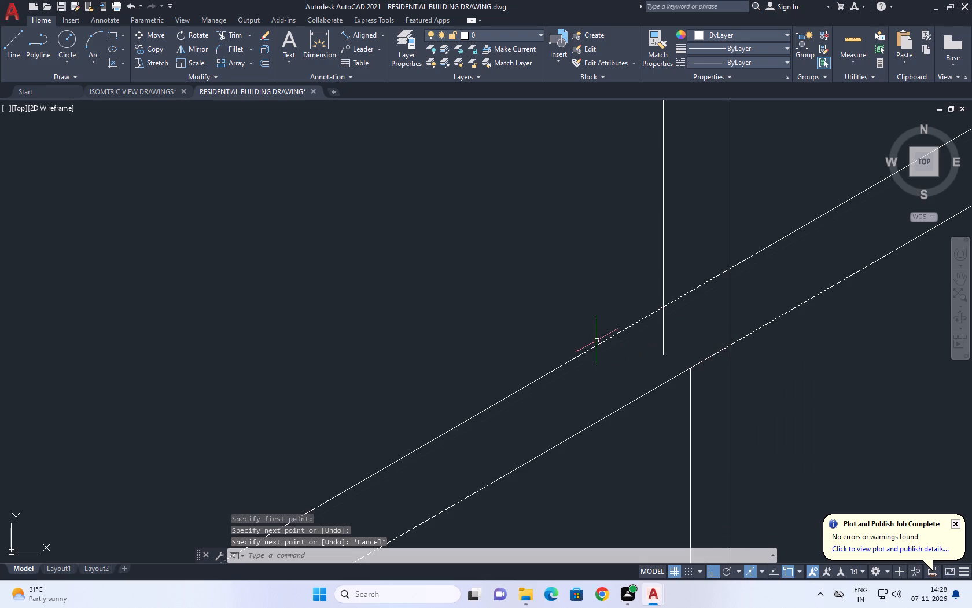
# Trim the return's two new vertical lines where they run below the roof slab's upper edge line.
pyautogui.scroll(1, 597, 379)
pyautogui.moveTo(597, 384); pyautogui.dragTo(615, 477, button='middle')
pyautogui.click(237, 36)
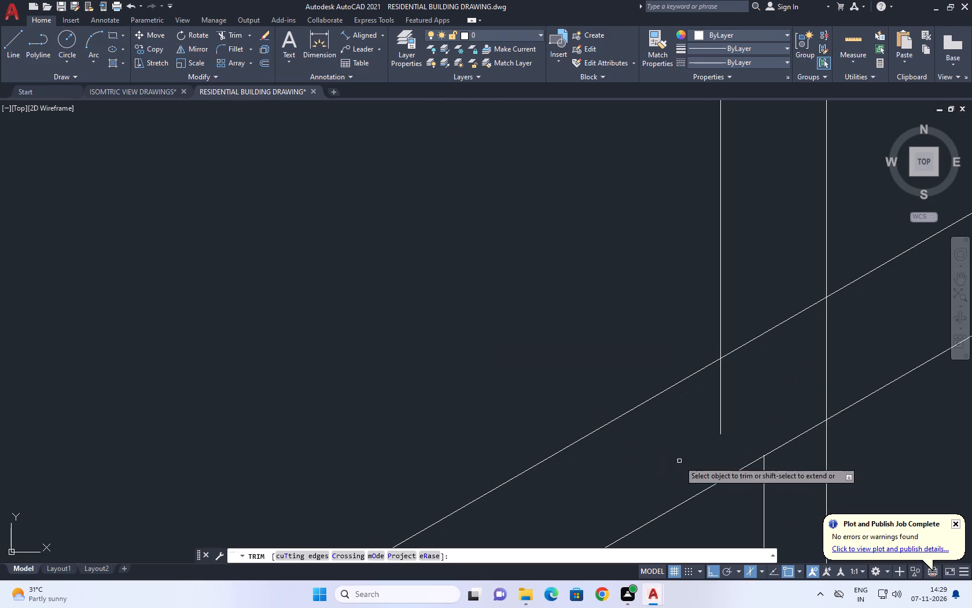
pyautogui.click(738, 391)
pyautogui.moveTo(698, 417); pyautogui.dragTo(695, 424)
pyautogui.scroll(-2, 844, 364)
pyautogui.moveTo(842, 364); pyautogui.dragTo(768, 408, button='middle')
pyautogui.click(779, 399)
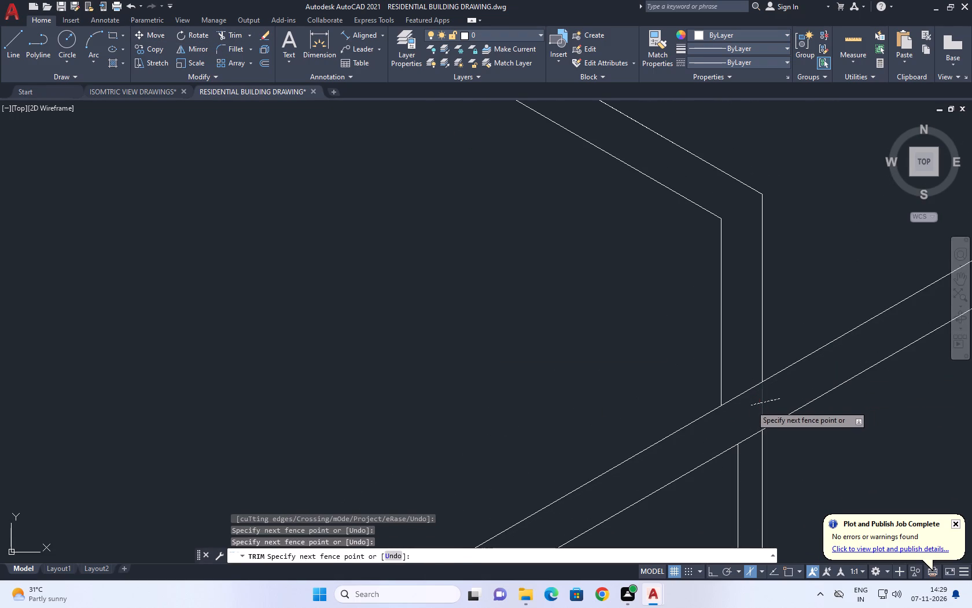
pyautogui.click(751, 405)
pyautogui.rightClick(759, 397)
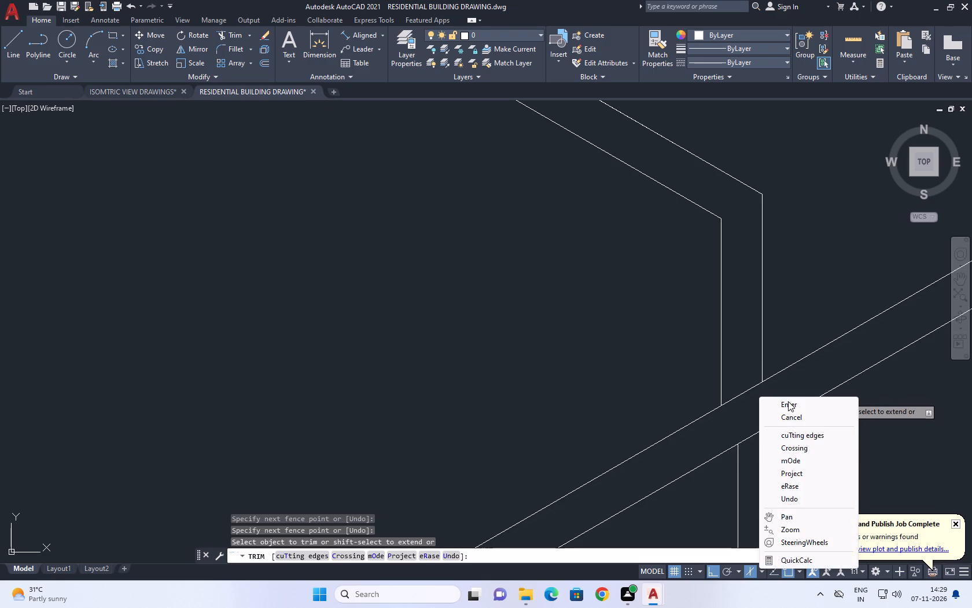
pyautogui.click(793, 402)
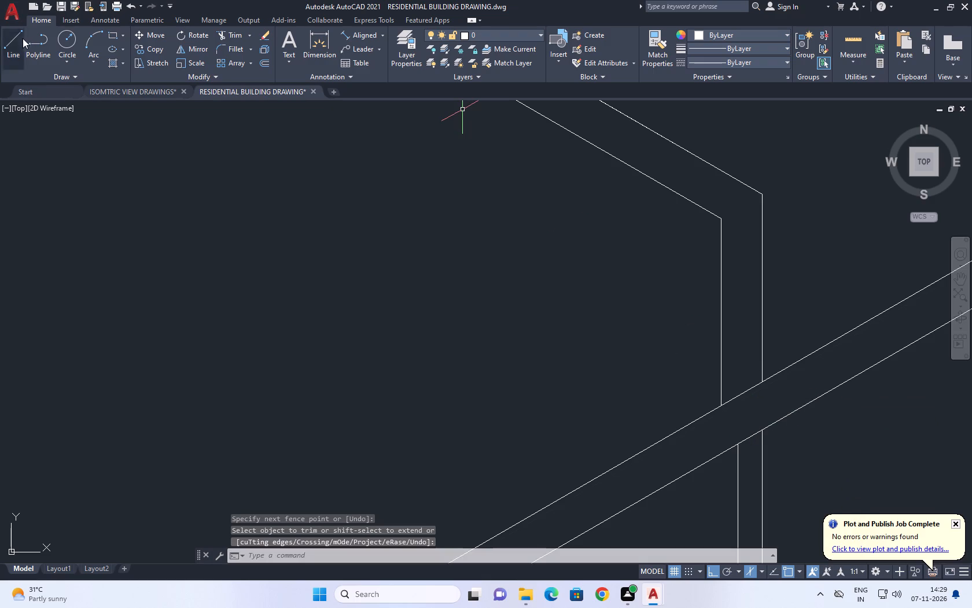
# Draw a short line joining the tops of the return's two vertical lines at the roof slab end.
pyautogui.click(13, 47)
pyautogui.moveTo(645, 183); pyautogui.dragTo(645, 188, button='middle')
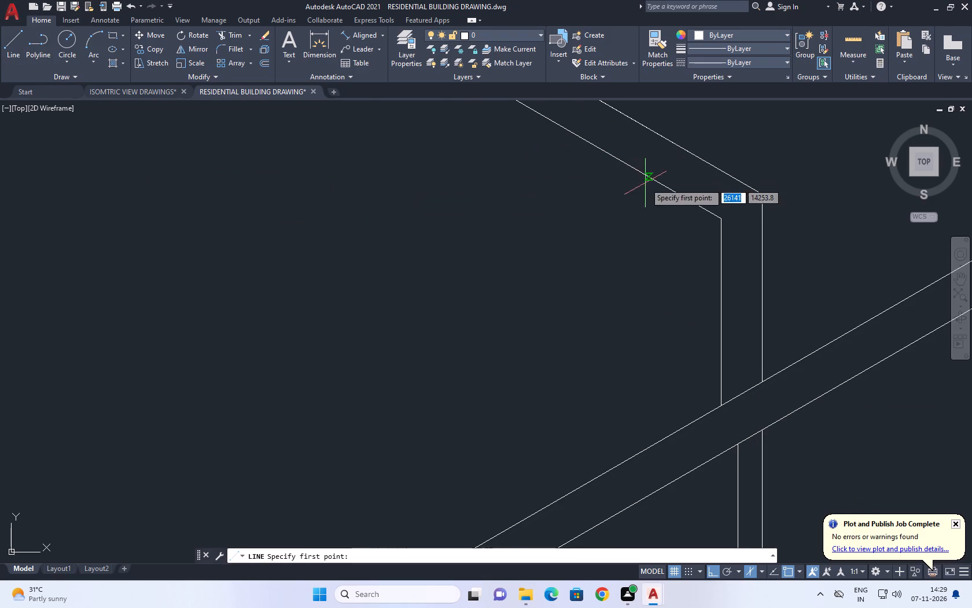
pyautogui.moveTo(645, 188); pyautogui.dragTo(544, 316, button='middle')
pyautogui.click(658, 331)
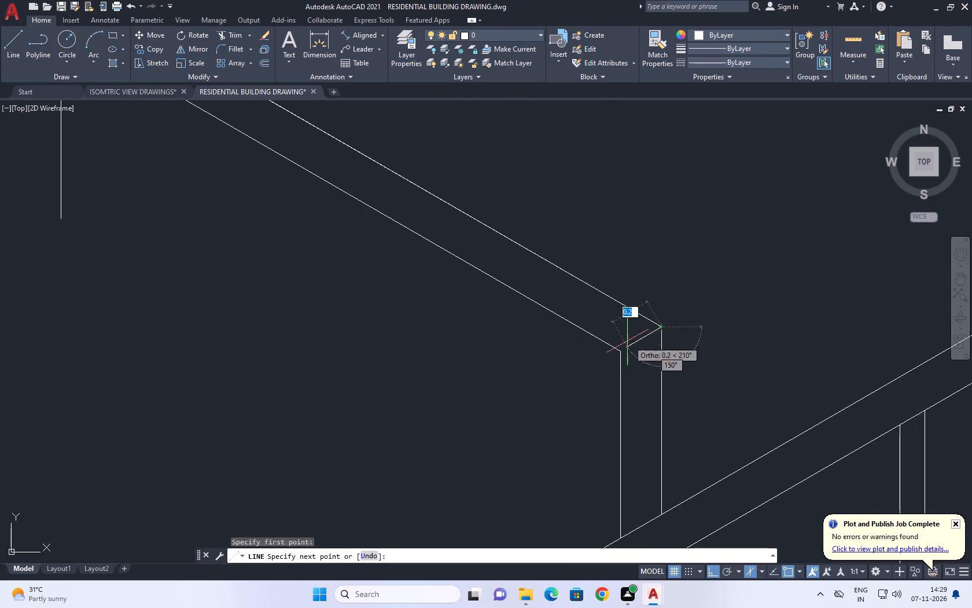
pyautogui.click(617, 353)
pyautogui.rightClick(631, 281)
pyautogui.click(662, 304)
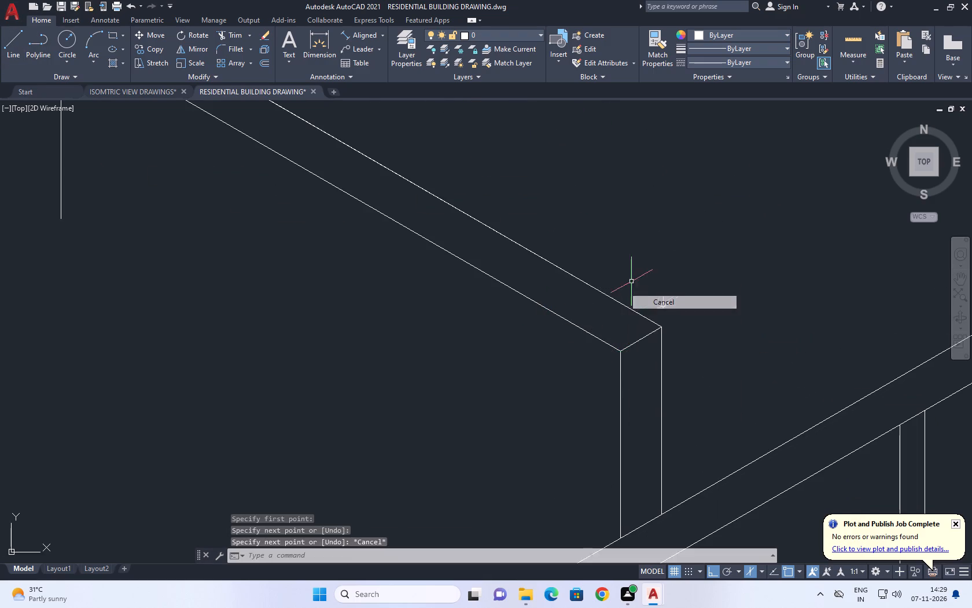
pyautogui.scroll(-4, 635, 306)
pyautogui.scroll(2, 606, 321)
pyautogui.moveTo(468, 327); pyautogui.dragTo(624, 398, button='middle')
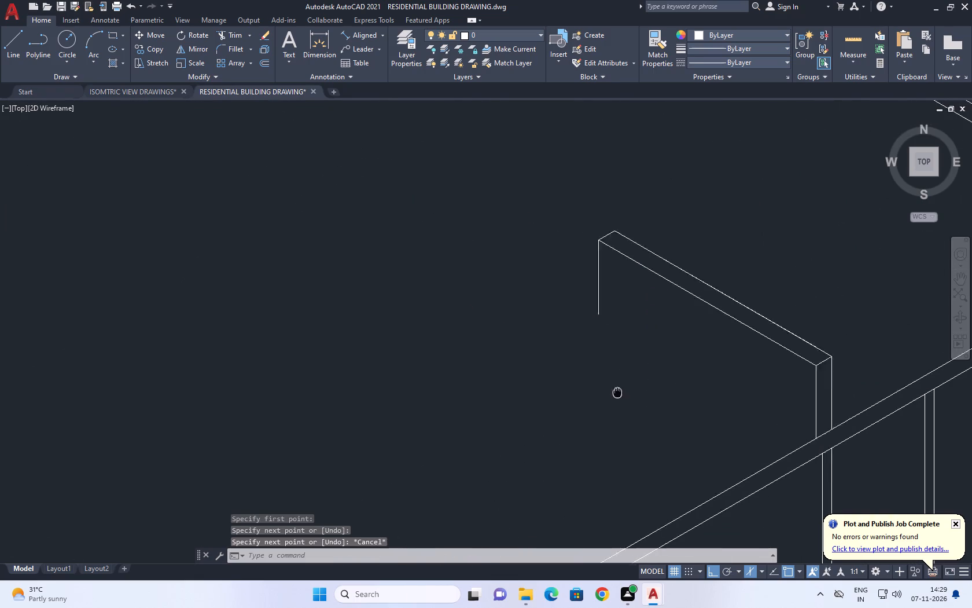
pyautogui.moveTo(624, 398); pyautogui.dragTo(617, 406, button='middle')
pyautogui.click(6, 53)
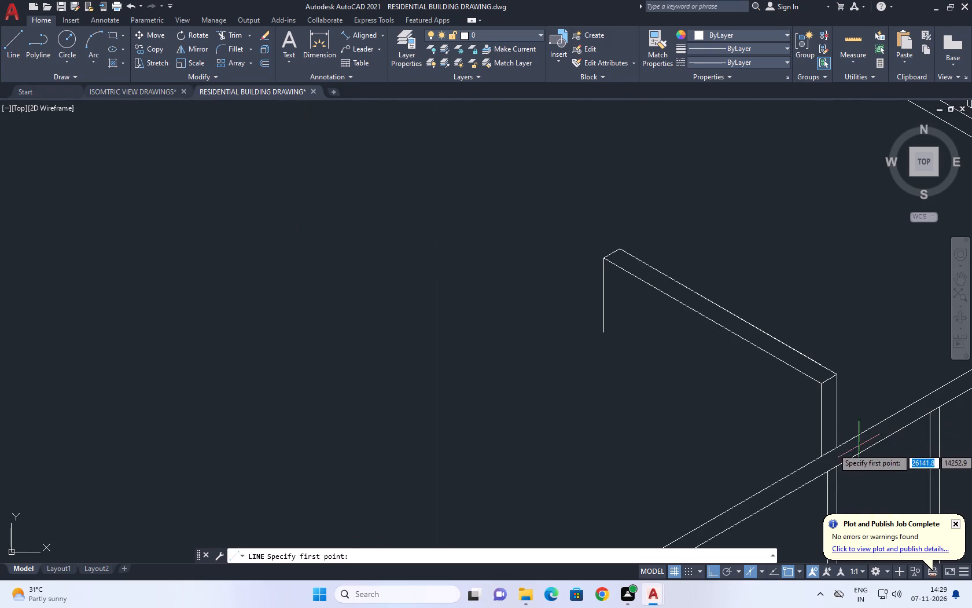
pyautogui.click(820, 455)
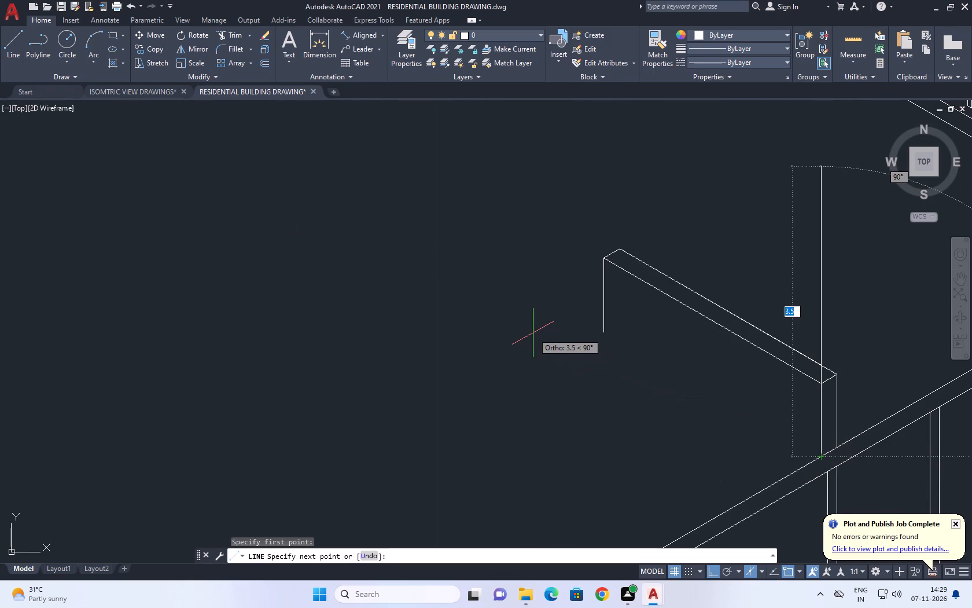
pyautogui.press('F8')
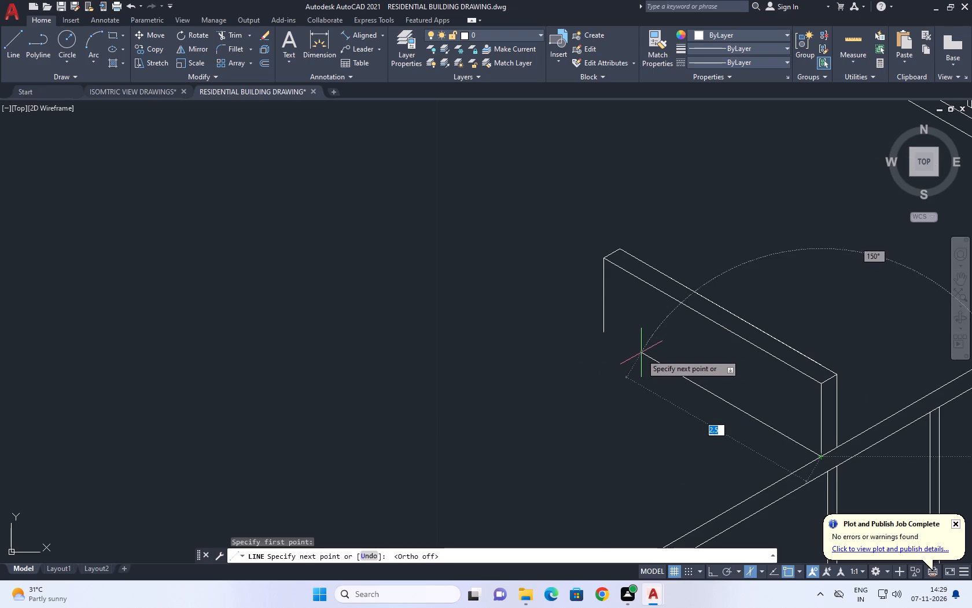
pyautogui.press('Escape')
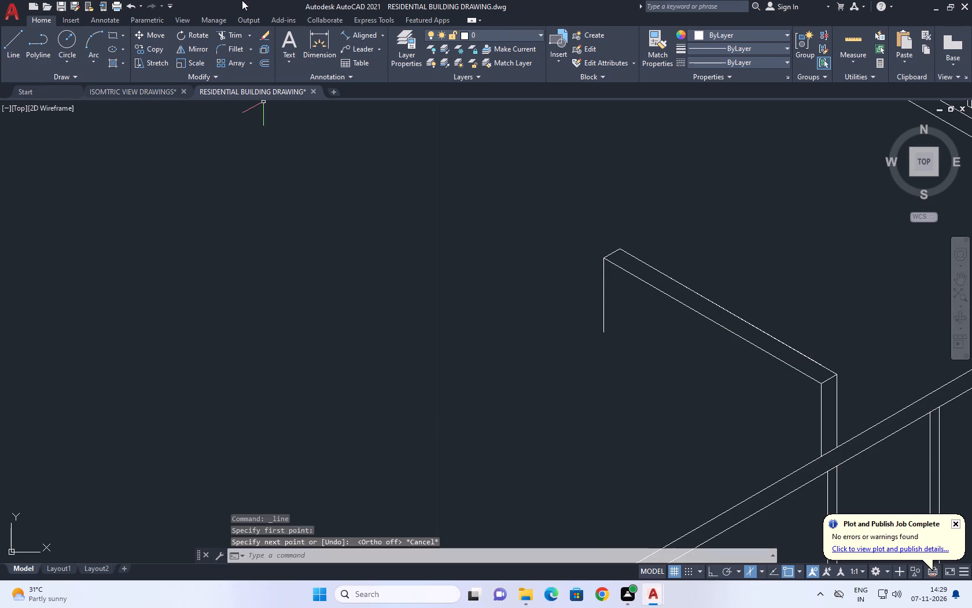
# Draw the return wall's bottom sloping line from its vertical edge at the roof slab to the far vertical line's lower end.
pyautogui.click(8, 50)
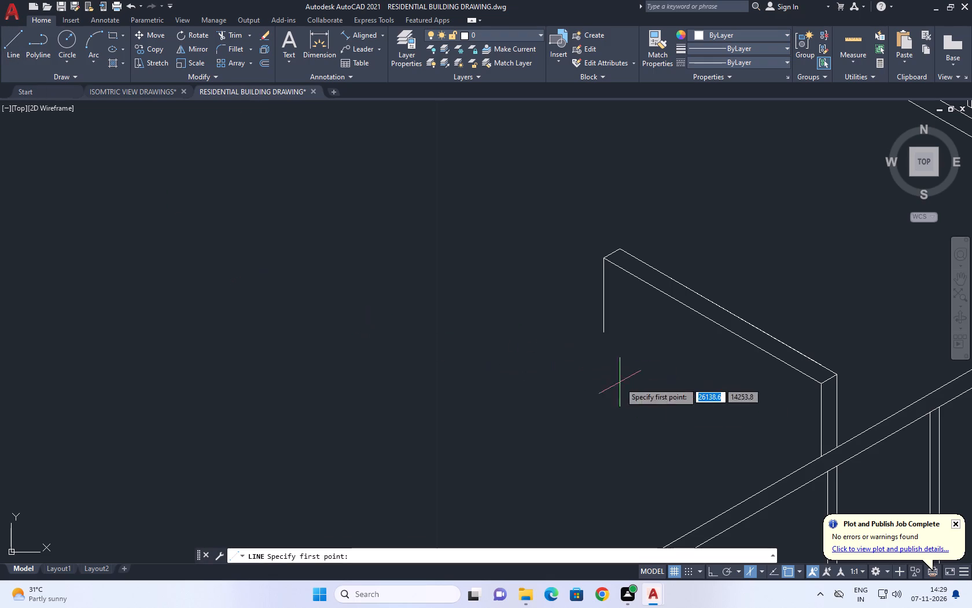
pyautogui.click(822, 454)
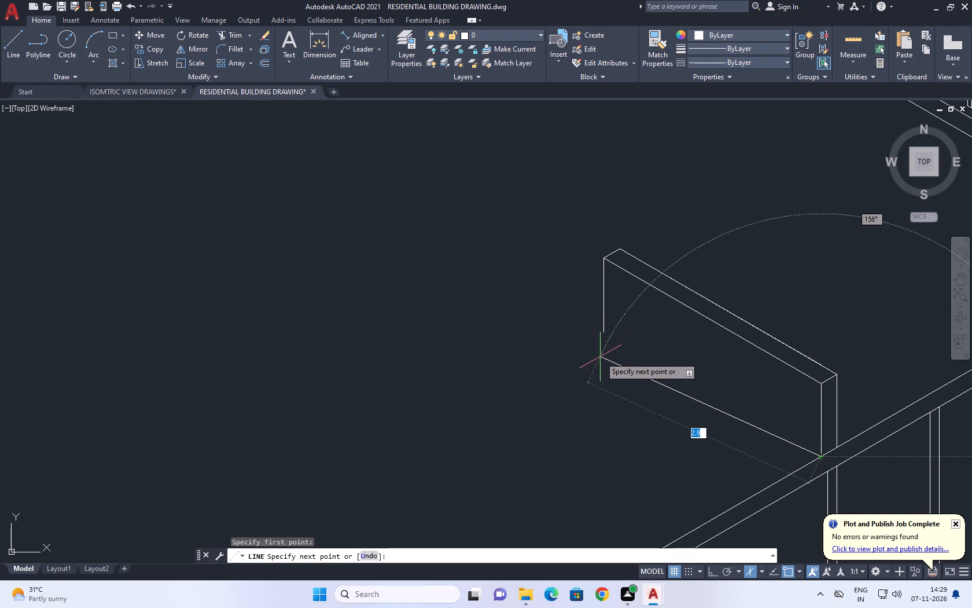
pyautogui.press('F8')
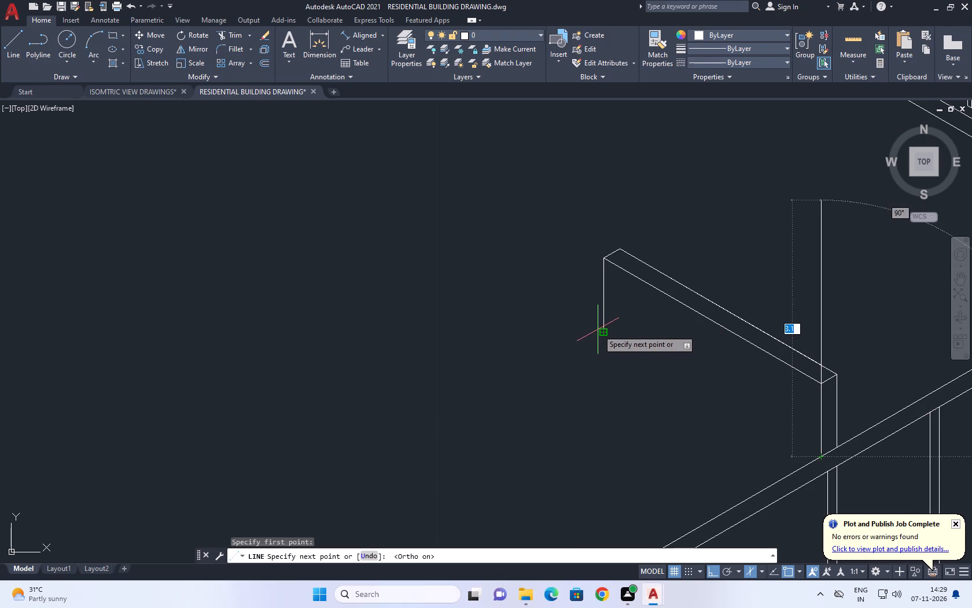
pyautogui.click(600, 331)
pyautogui.rightClick(528, 320)
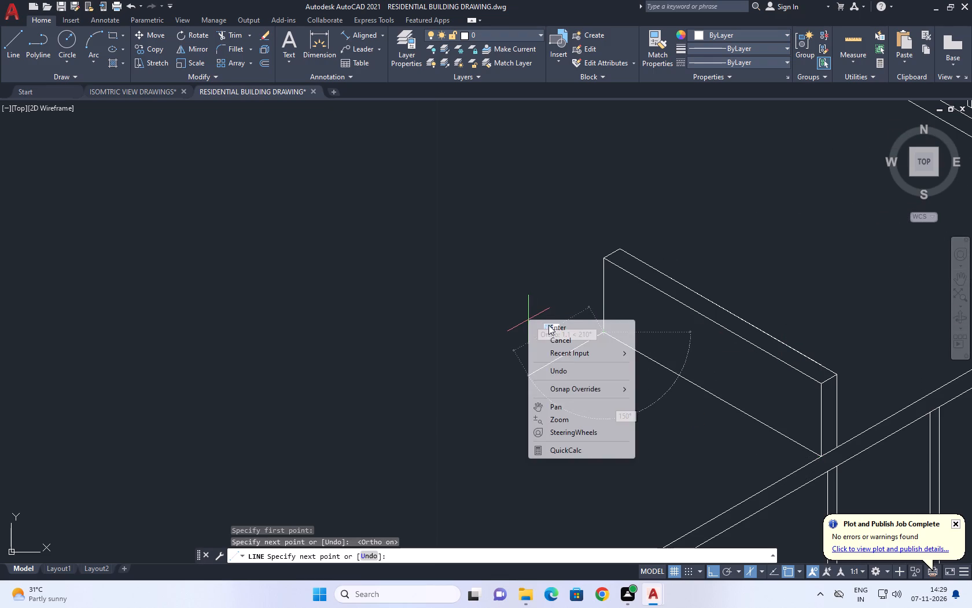
pyautogui.click(555, 343)
# Erase the overlapping line segment lying on the return wall's upper sloping edge.
pyautogui.middleClick(679, 396)
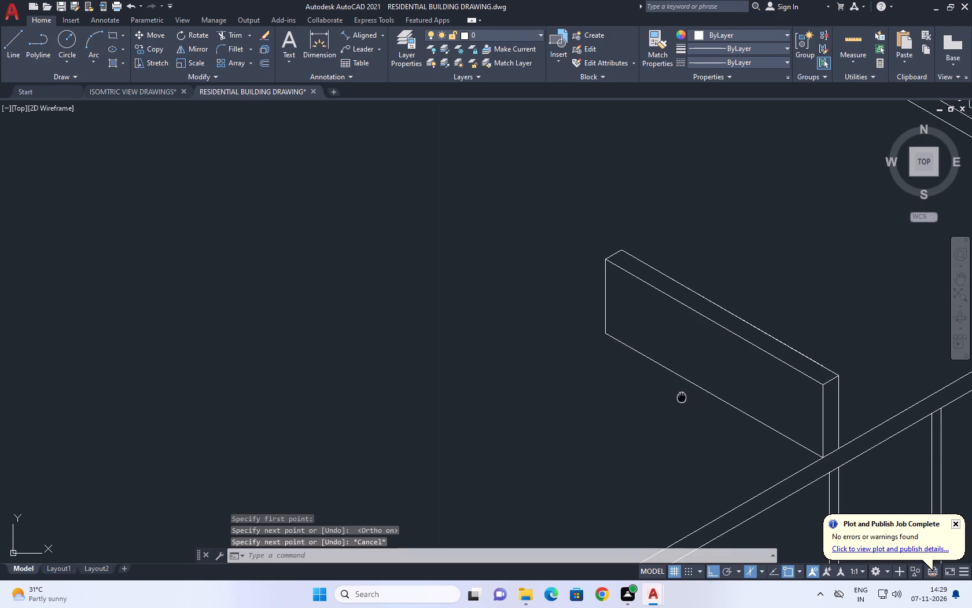
pyautogui.scroll(5, 684, 398)
pyautogui.scroll(-7, 687, 386)
pyautogui.moveTo(689, 376); pyautogui.dragTo(706, 383, button='middle')
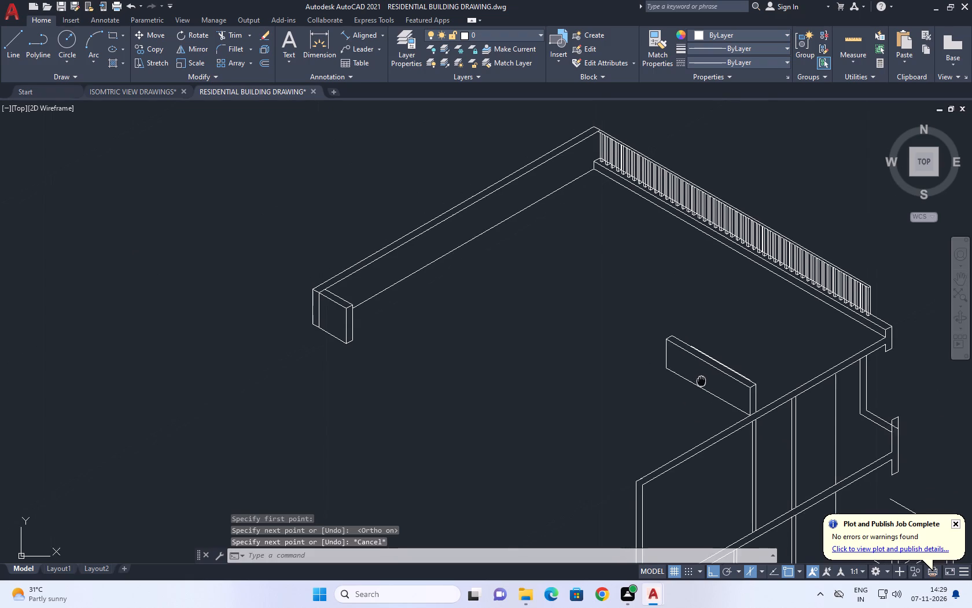
pyautogui.moveTo(706, 383); pyautogui.dragTo(710, 386, button='middle')
pyautogui.scroll(4, 746, 379)
pyautogui.click(812, 412)
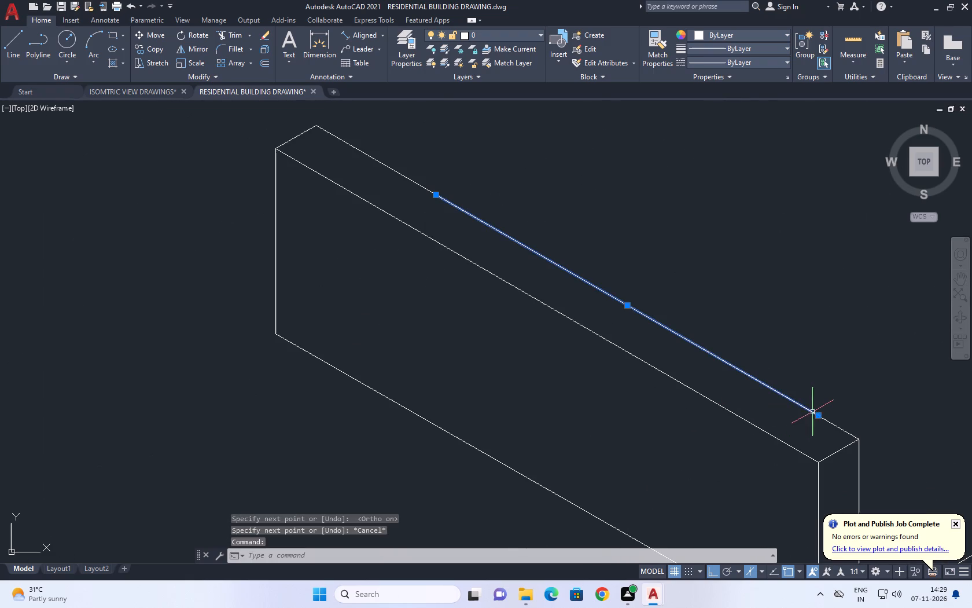
pyautogui.rightClick(746, 273)
pyautogui.click(788, 350)
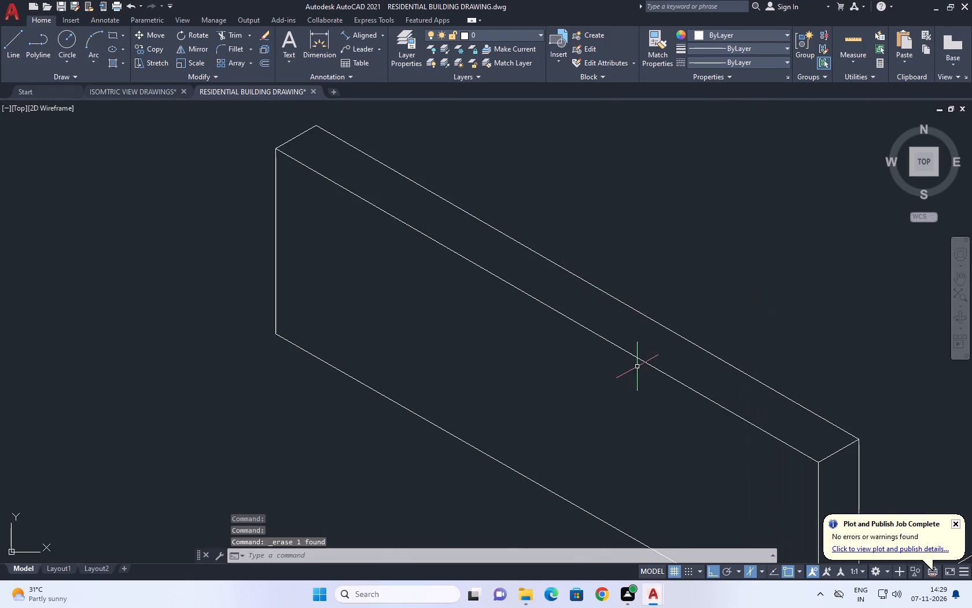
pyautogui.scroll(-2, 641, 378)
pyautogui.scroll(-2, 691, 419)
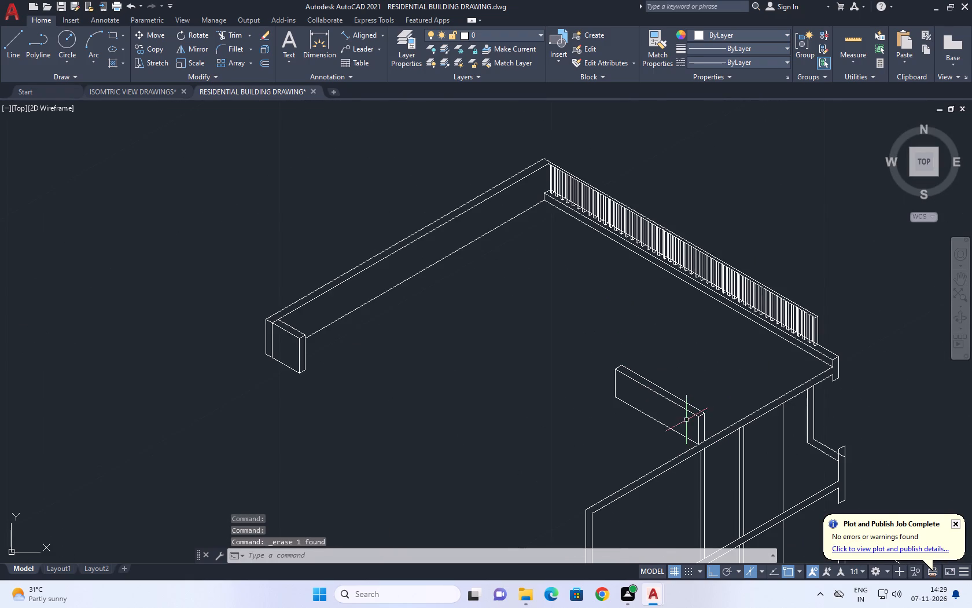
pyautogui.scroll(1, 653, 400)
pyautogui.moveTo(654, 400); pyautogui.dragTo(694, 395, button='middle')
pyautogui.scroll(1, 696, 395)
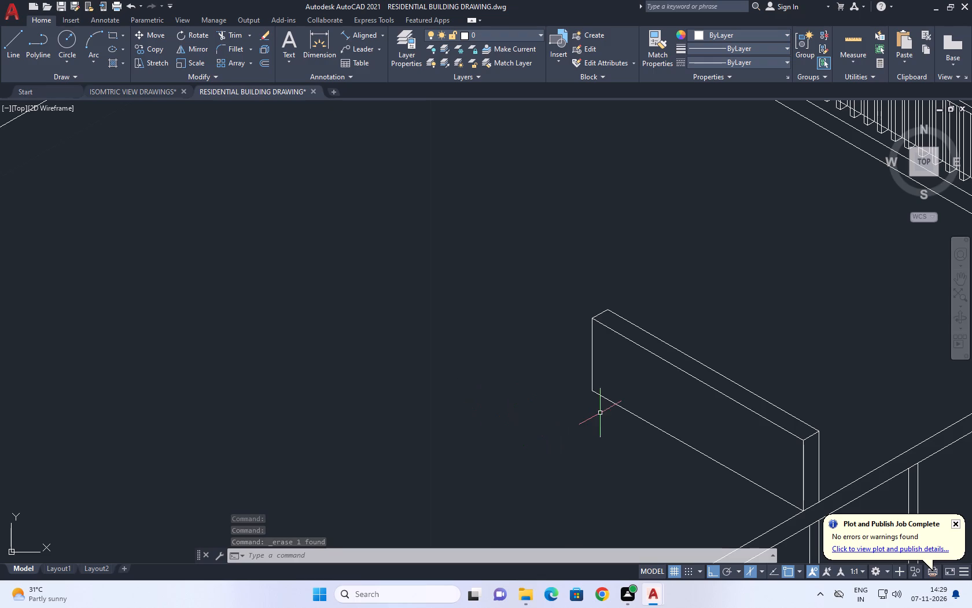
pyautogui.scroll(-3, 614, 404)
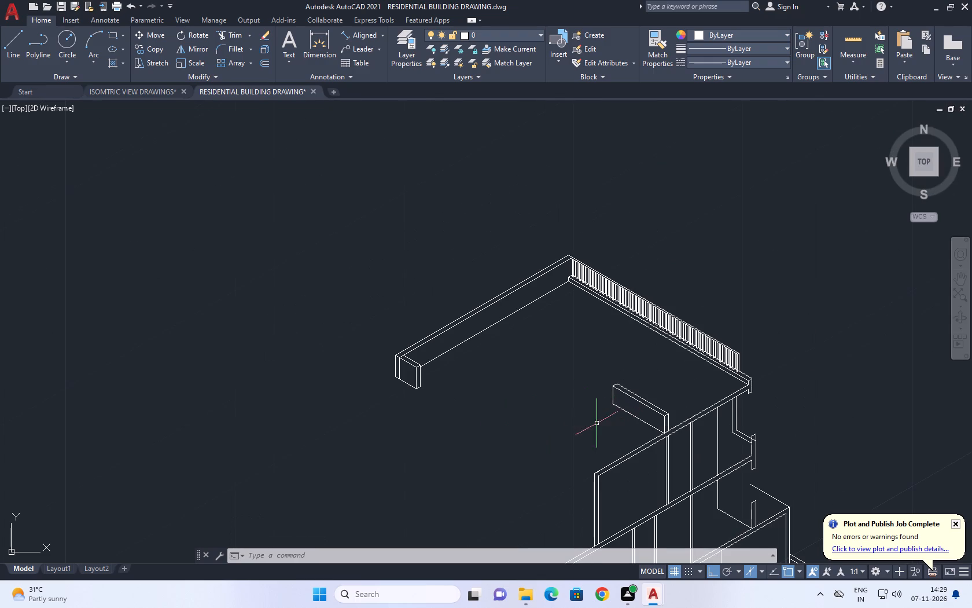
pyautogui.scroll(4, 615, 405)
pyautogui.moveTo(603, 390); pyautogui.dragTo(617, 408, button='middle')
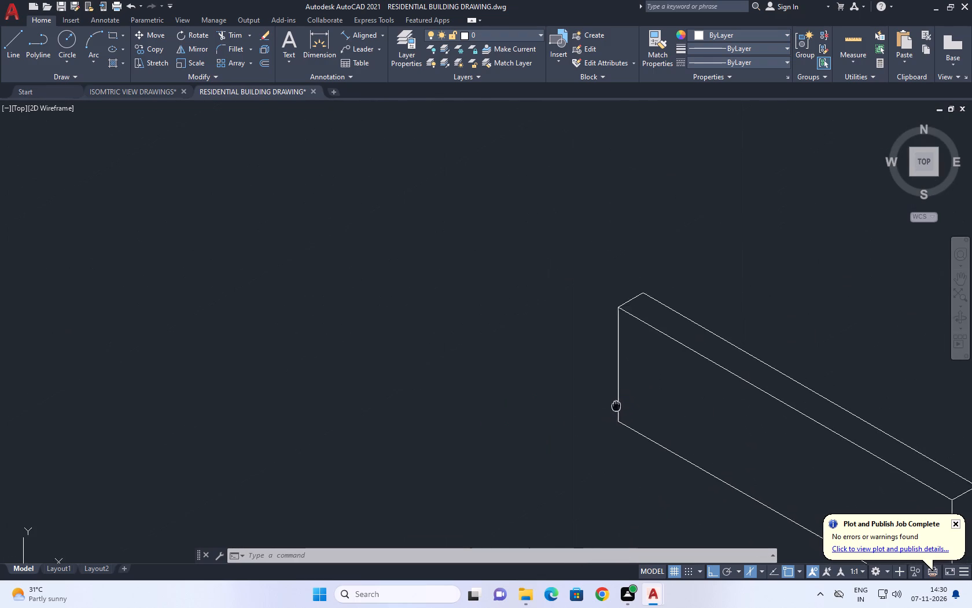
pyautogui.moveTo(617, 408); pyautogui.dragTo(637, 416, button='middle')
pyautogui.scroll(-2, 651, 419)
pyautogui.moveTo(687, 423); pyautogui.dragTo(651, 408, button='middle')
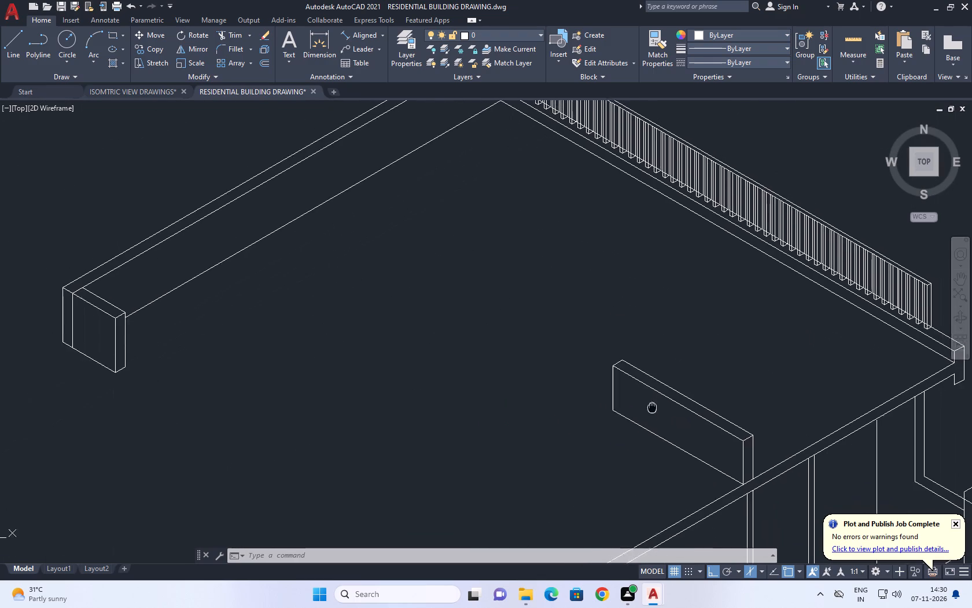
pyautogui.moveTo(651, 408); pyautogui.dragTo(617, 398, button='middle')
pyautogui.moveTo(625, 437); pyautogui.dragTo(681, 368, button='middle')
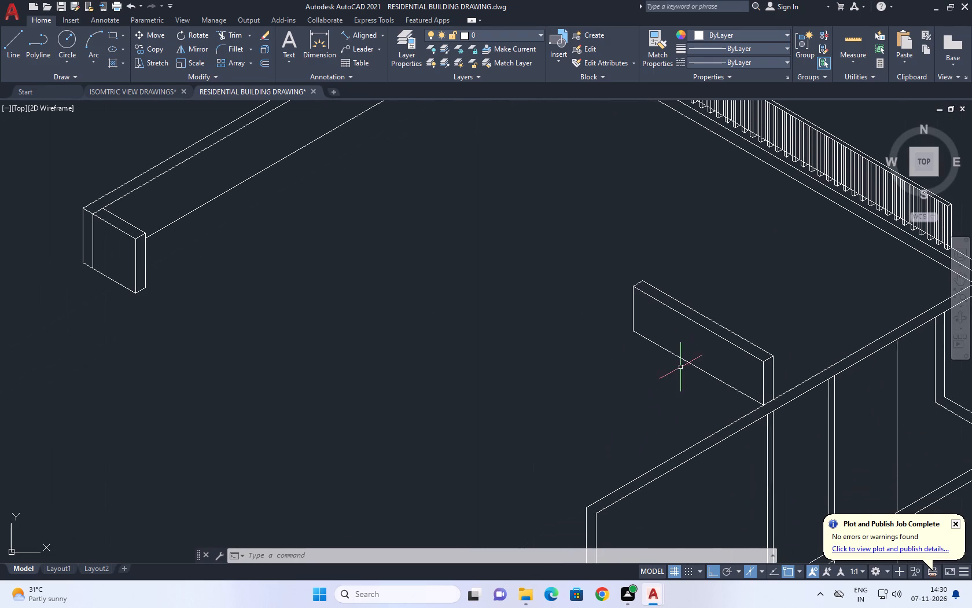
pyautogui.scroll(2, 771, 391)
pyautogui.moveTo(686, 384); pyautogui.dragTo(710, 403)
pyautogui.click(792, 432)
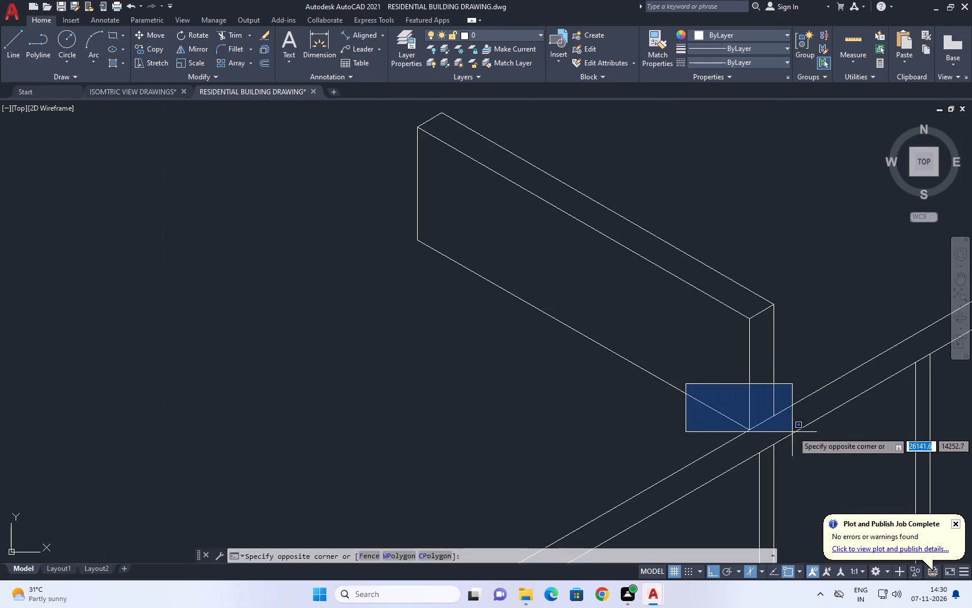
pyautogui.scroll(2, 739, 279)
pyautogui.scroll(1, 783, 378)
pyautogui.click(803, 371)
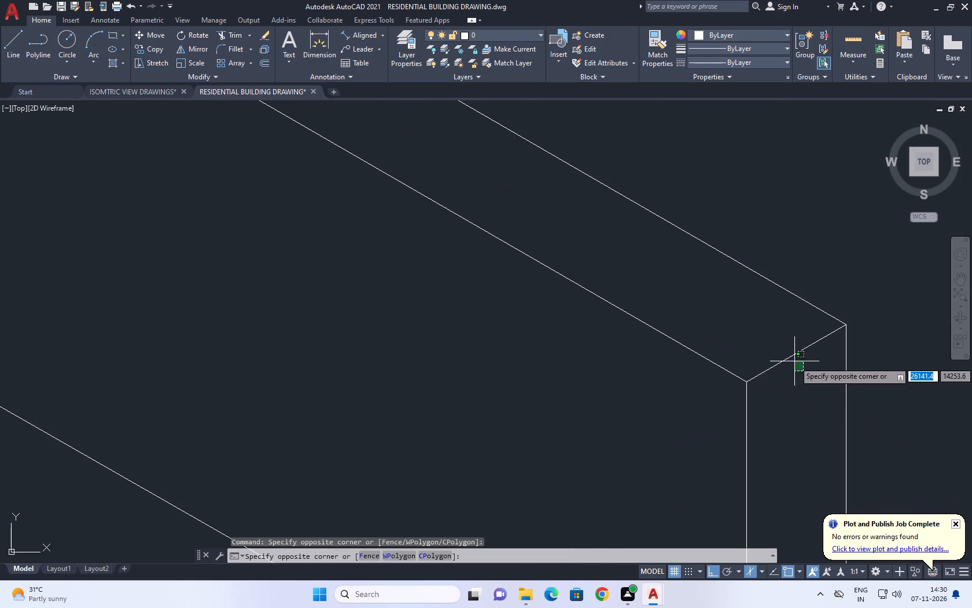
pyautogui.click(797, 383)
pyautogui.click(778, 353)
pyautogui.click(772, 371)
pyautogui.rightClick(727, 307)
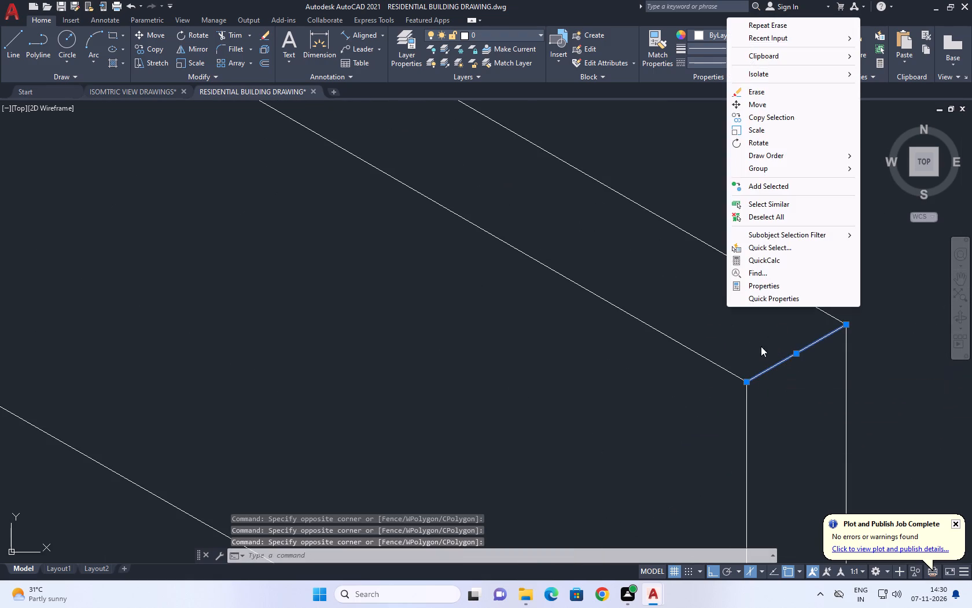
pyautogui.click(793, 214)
# Draw two connected isometric lines from the return wall's far bottom corner, at 210° and then at 150° towards the parapet's end.
pyautogui.scroll(-1, 742, 397)
pyautogui.scroll(-3, 699, 345)
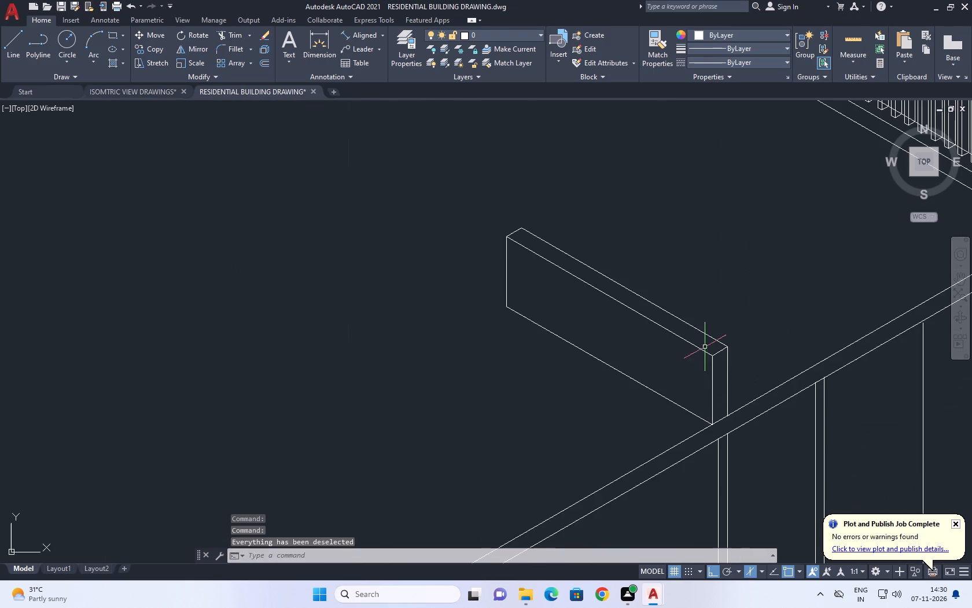
pyautogui.moveTo(625, 309); pyautogui.dragTo(674, 354, button='middle')
pyautogui.scroll(-3, 673, 361)
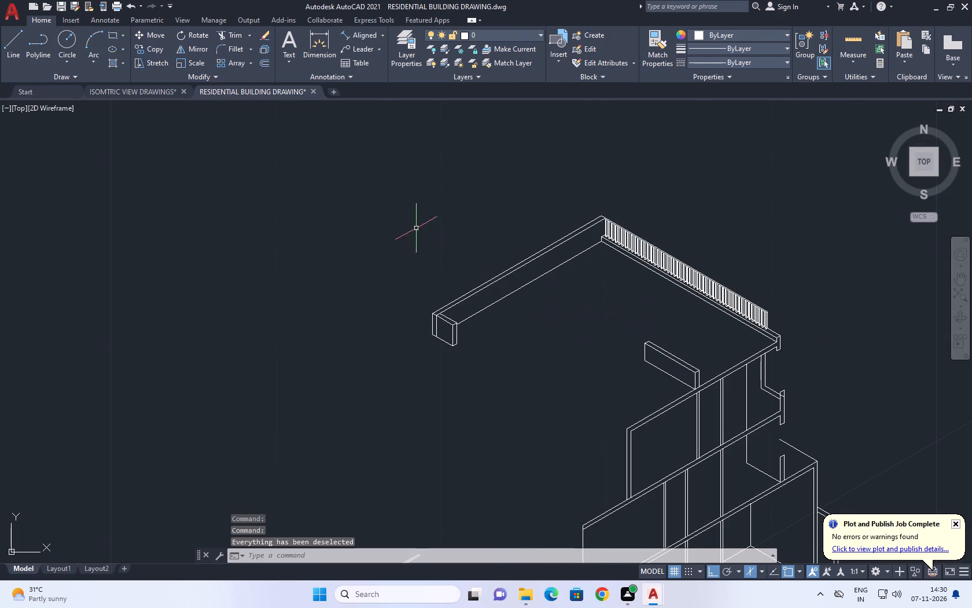
pyautogui.click(13, 45)
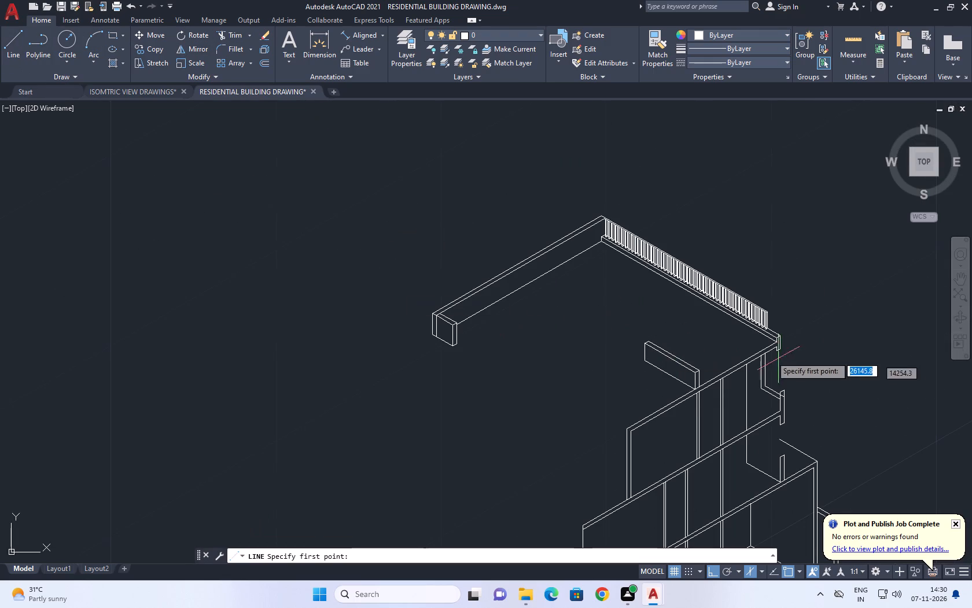
pyautogui.scroll(1, 636, 376)
pyautogui.click(650, 350)
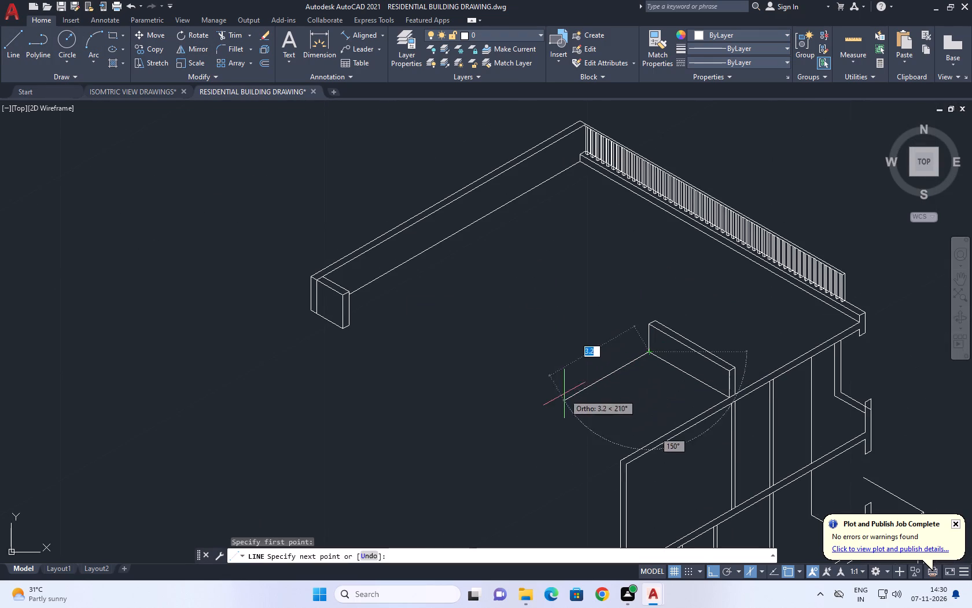
pyautogui.click(540, 396)
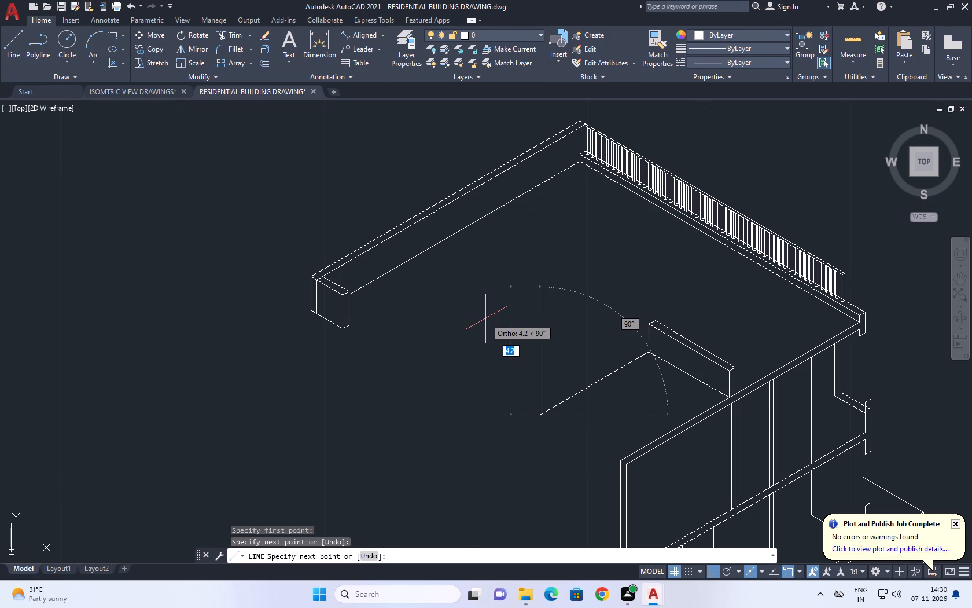
pyautogui.press('F5')
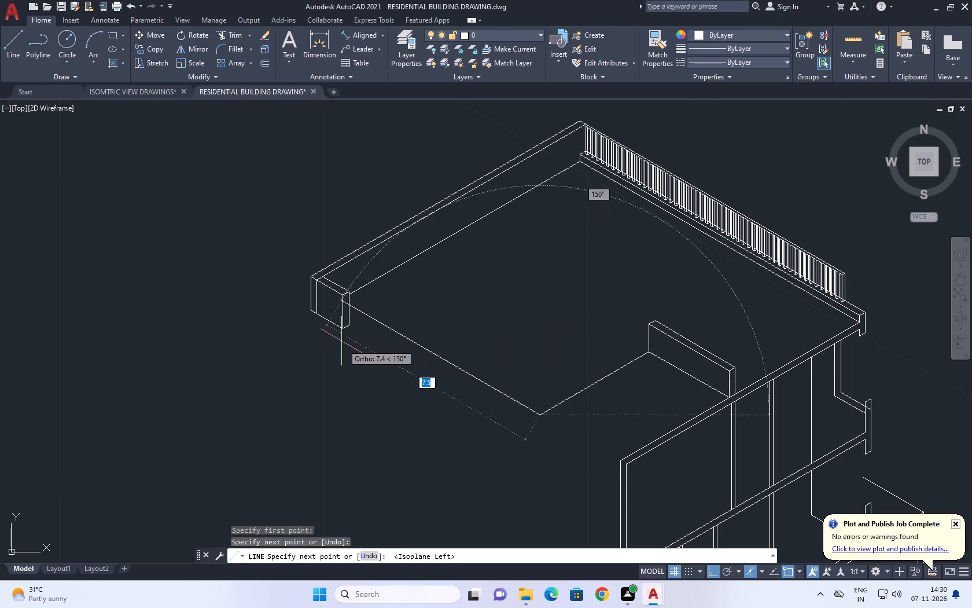
pyautogui.scroll(2, 373, 319)
pyautogui.click(362, 302)
pyautogui.rightClick(454, 311)
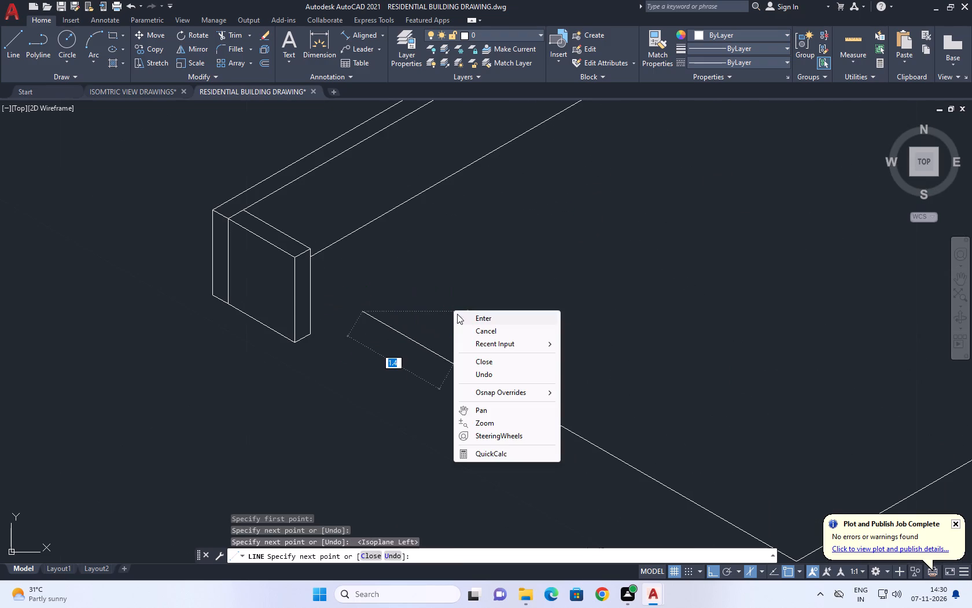
pyautogui.click(480, 331)
# Move the new 150° line so its upper end meets the bottom front corner of the parapet's end.
pyautogui.scroll(-3, 419, 324)
pyautogui.moveTo(513, 353); pyautogui.dragTo(470, 424, button='middle')
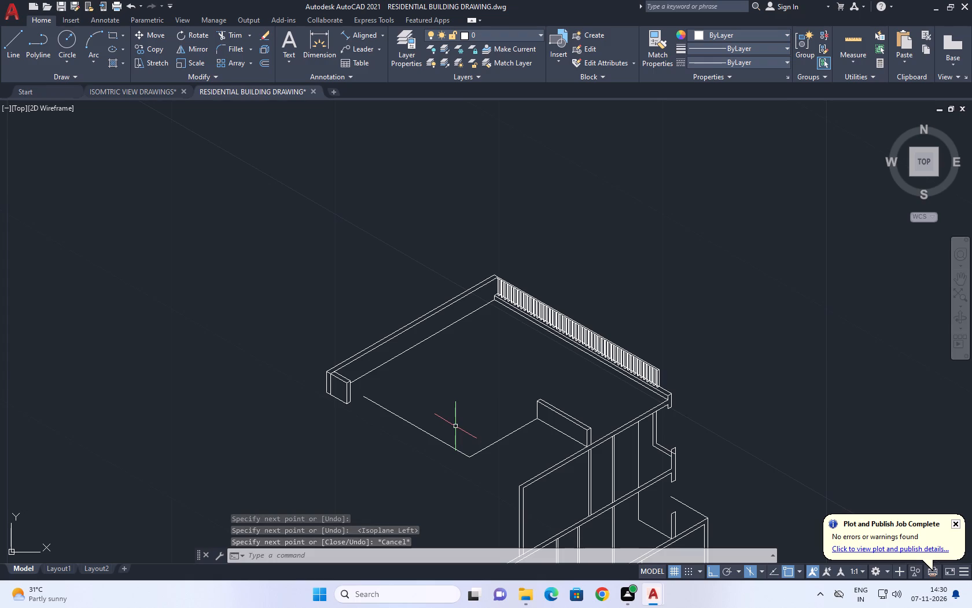
pyautogui.moveTo(419, 446); pyautogui.dragTo(505, 404, button='middle')
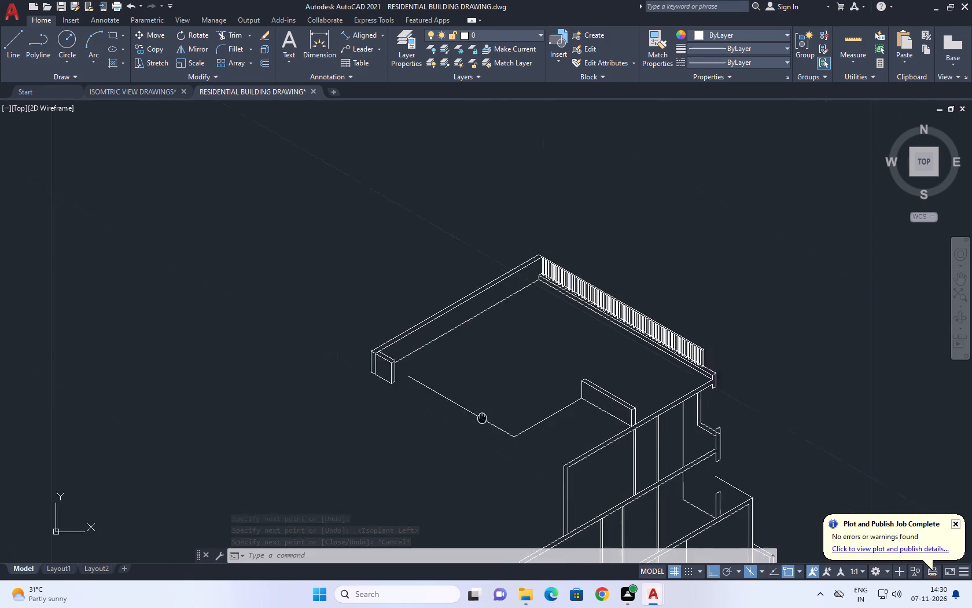
pyautogui.moveTo(505, 404); pyautogui.dragTo(547, 327, button='middle')
pyautogui.scroll(1, 544, 333)
pyautogui.click(584, 292)
pyautogui.click(550, 331)
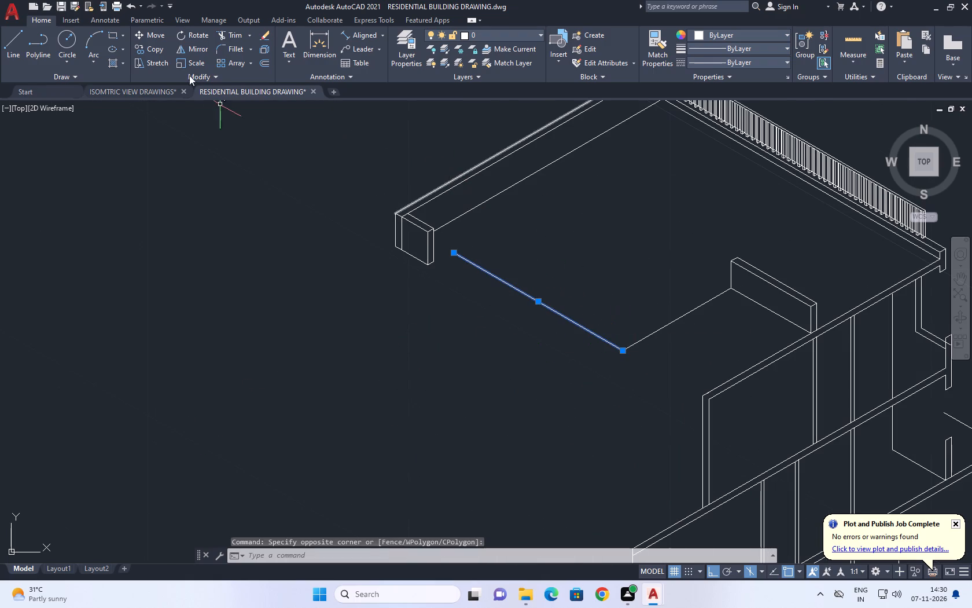
pyautogui.click(151, 36)
pyautogui.scroll(1, 448, 232)
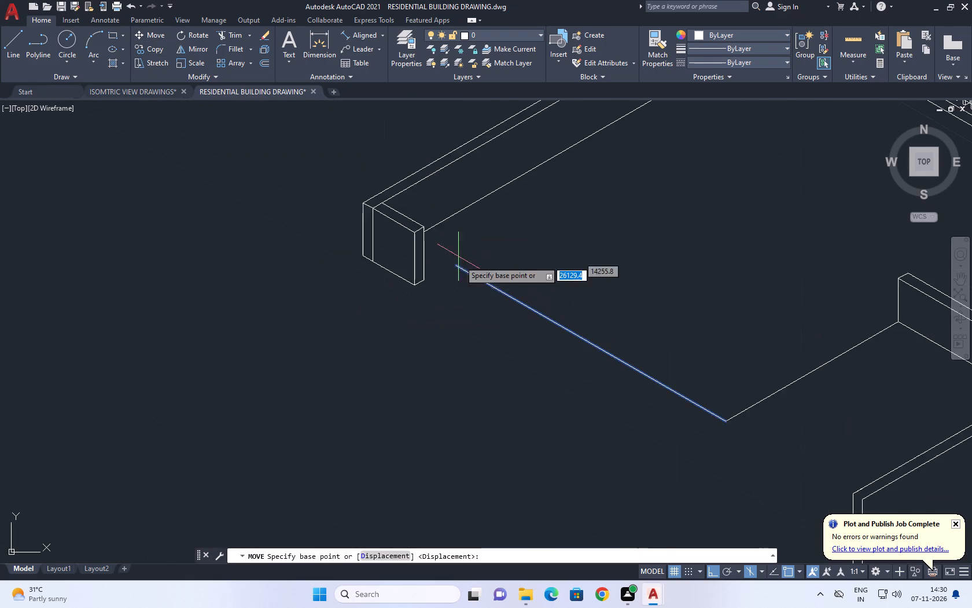
pyautogui.scroll(1, 460, 262)
pyautogui.click(452, 263)
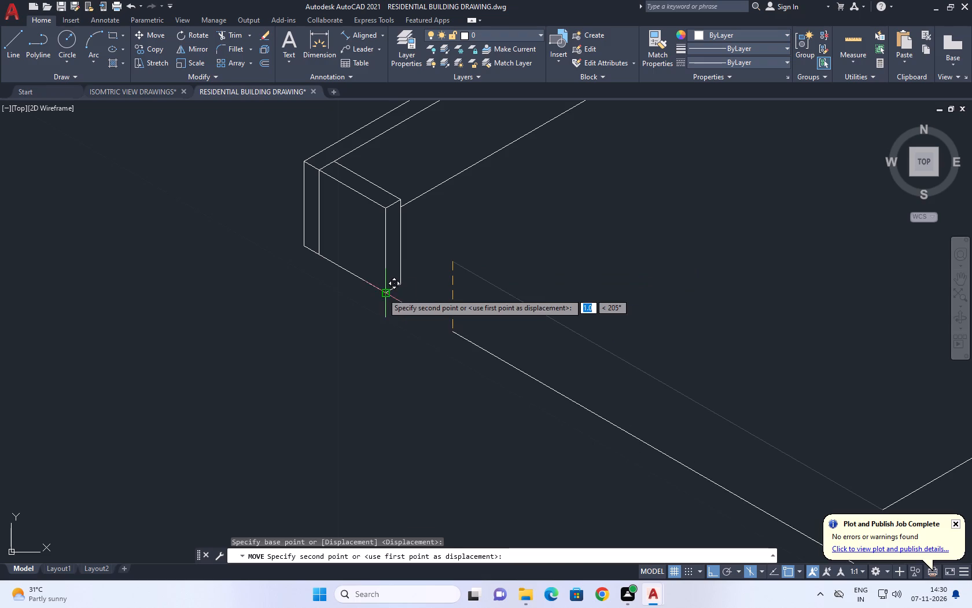
pyautogui.click(381, 292)
pyautogui.scroll(-2, 433, 292)
pyautogui.moveTo(593, 345); pyautogui.dragTo(517, 360, button='middle')
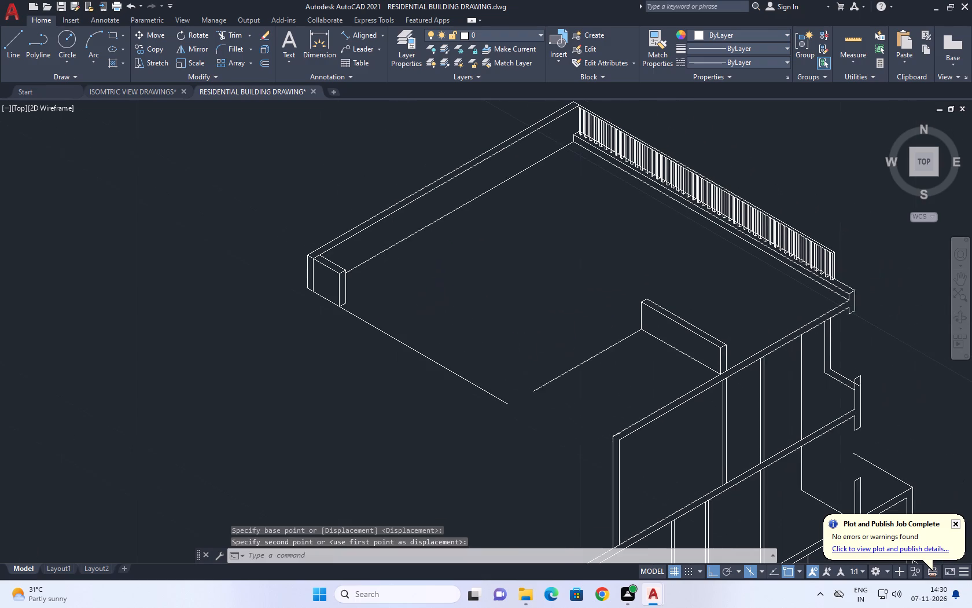
# Fillet the two open roof edge lines, from the return wall and the parapet's end, into a sharp corner.
pyautogui.click(236, 50)
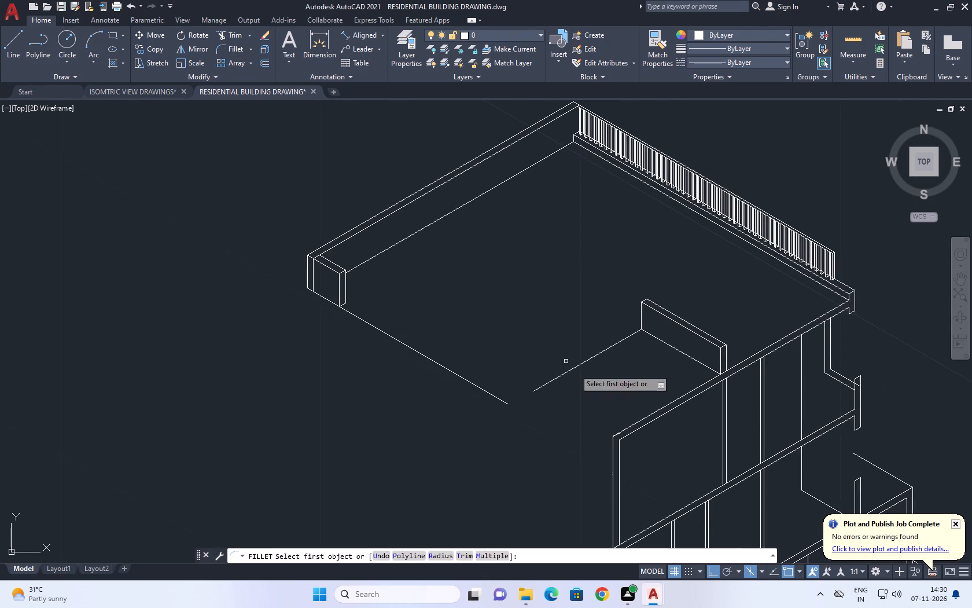
pyautogui.click(569, 368)
pyautogui.click(570, 373)
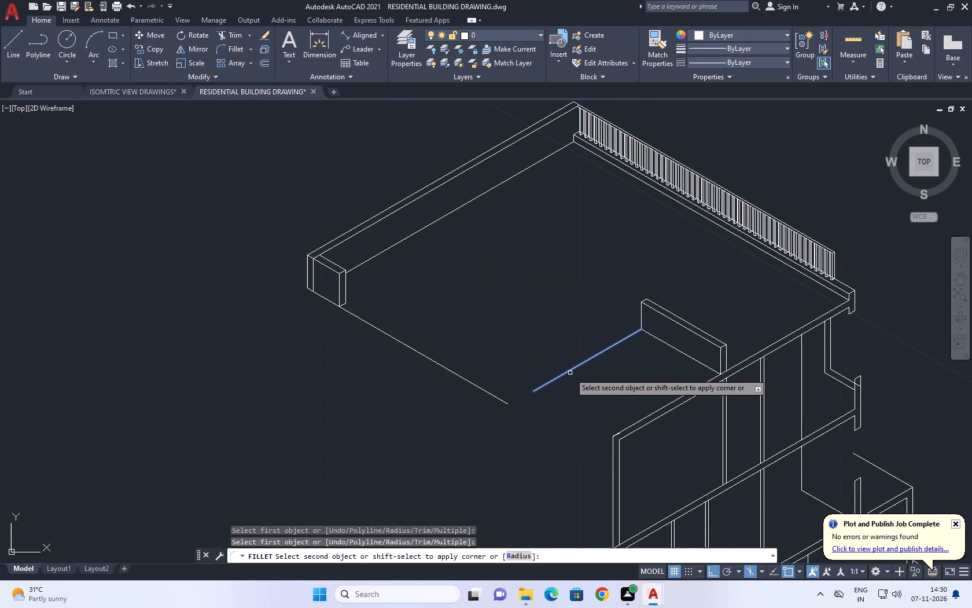
pyautogui.click(502, 401)
# Copy the two joined lower roof edge lines vertically from the bottom front corner to the top front corner of the parapet's end.
pyautogui.moveTo(533, 305); pyautogui.dragTo(534, 308, button='middle')
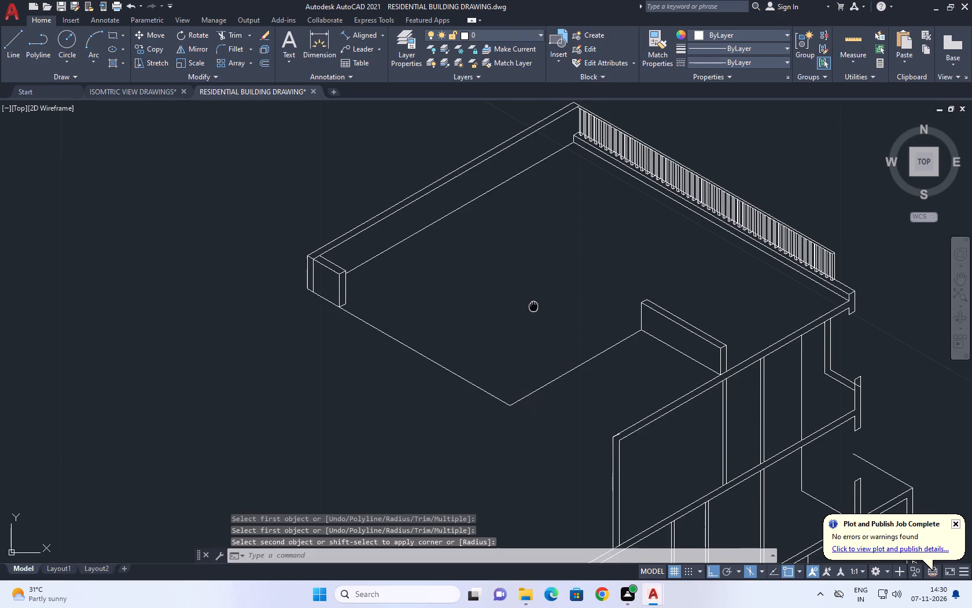
pyautogui.moveTo(534, 308); pyautogui.dragTo(557, 348, button='middle')
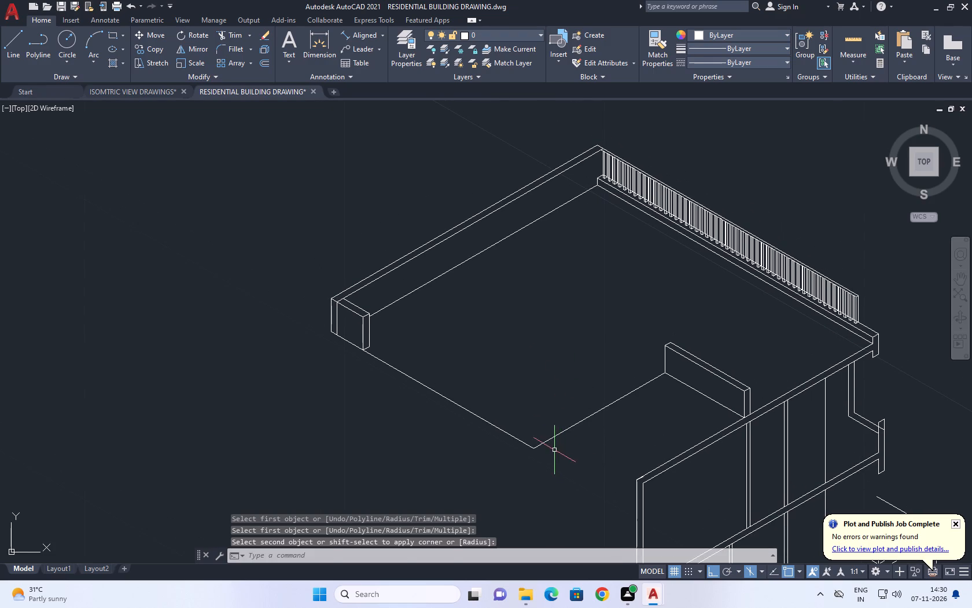
pyautogui.click(554, 450)
pyautogui.click(583, 445)
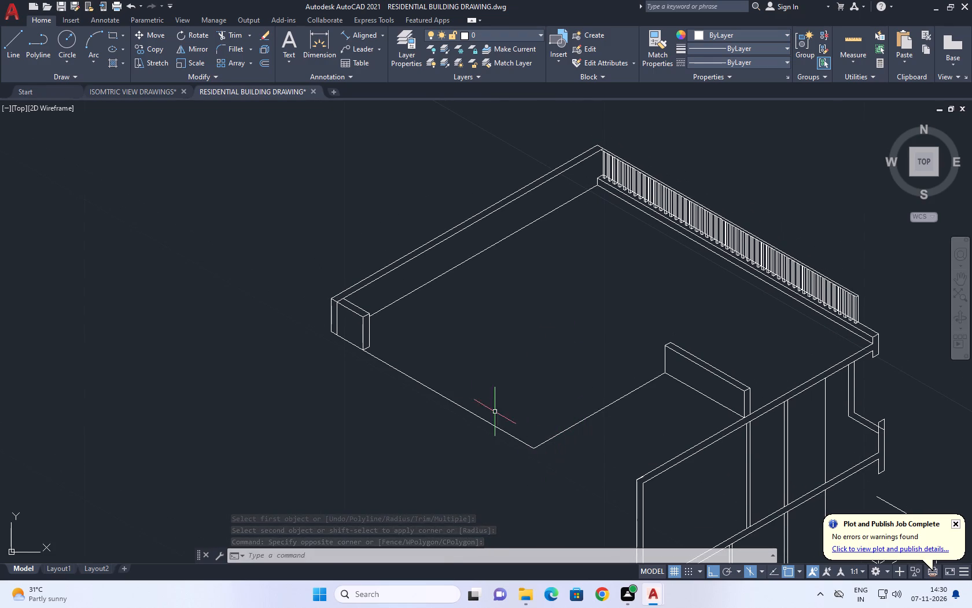
pyautogui.click(481, 363)
pyautogui.click(469, 438)
pyautogui.click(547, 446)
pyautogui.click(536, 434)
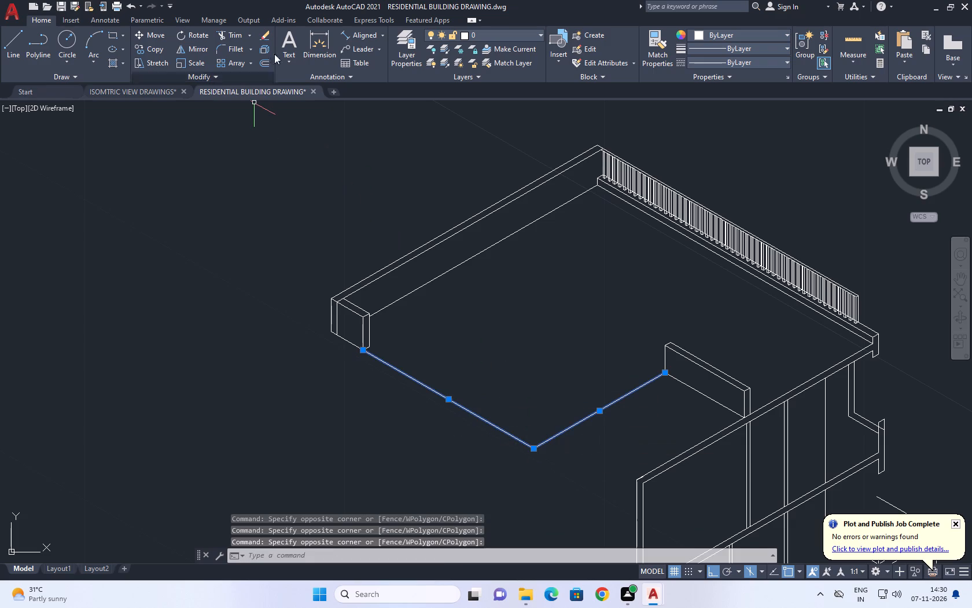
pyautogui.click(160, 47)
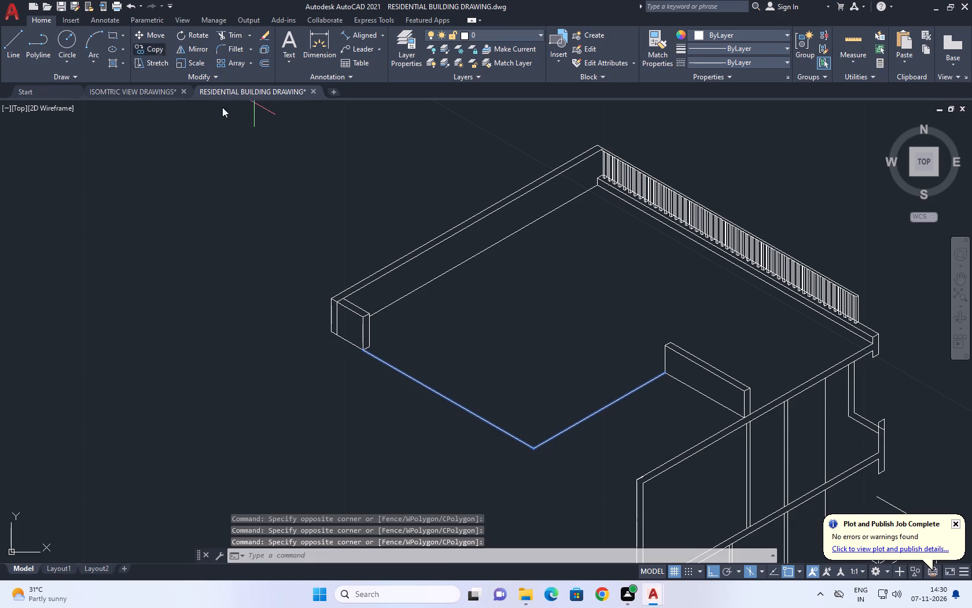
pyautogui.click(360, 351)
pyautogui.click(359, 315)
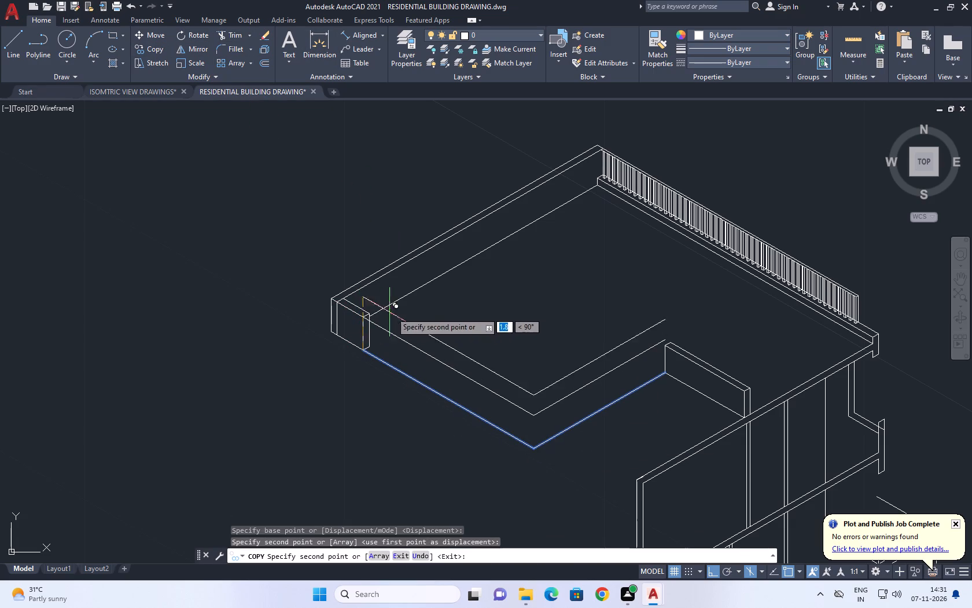
pyautogui.rightClick(456, 321)
pyautogui.click(521, 339)
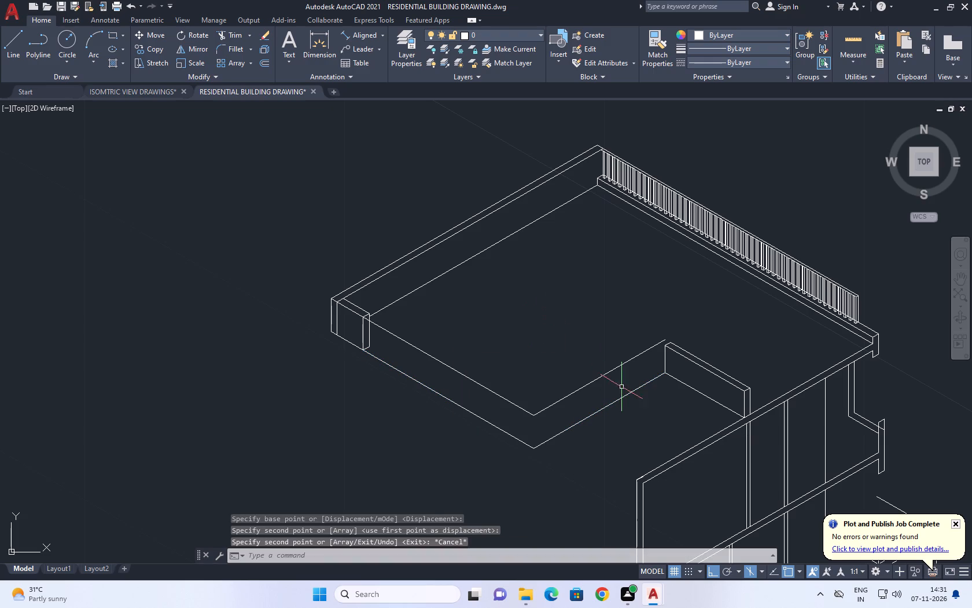
# Move the copied upper edge line nearest the return wall straight down so its end meets the wall's far top corner.
pyautogui.middleClick(677, 378)
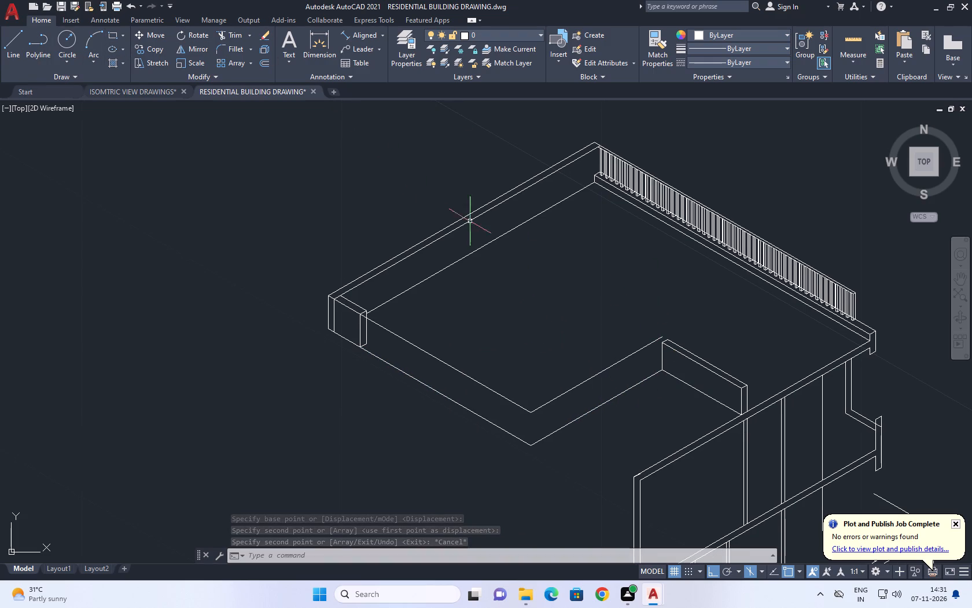
pyautogui.scroll(2, 638, 333)
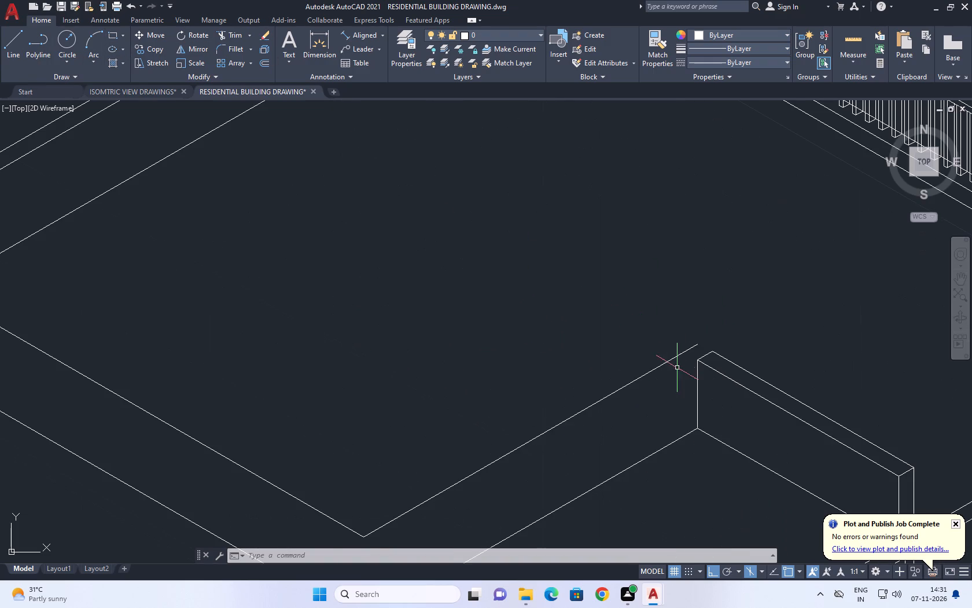
pyautogui.click(677, 368)
pyautogui.click(658, 331)
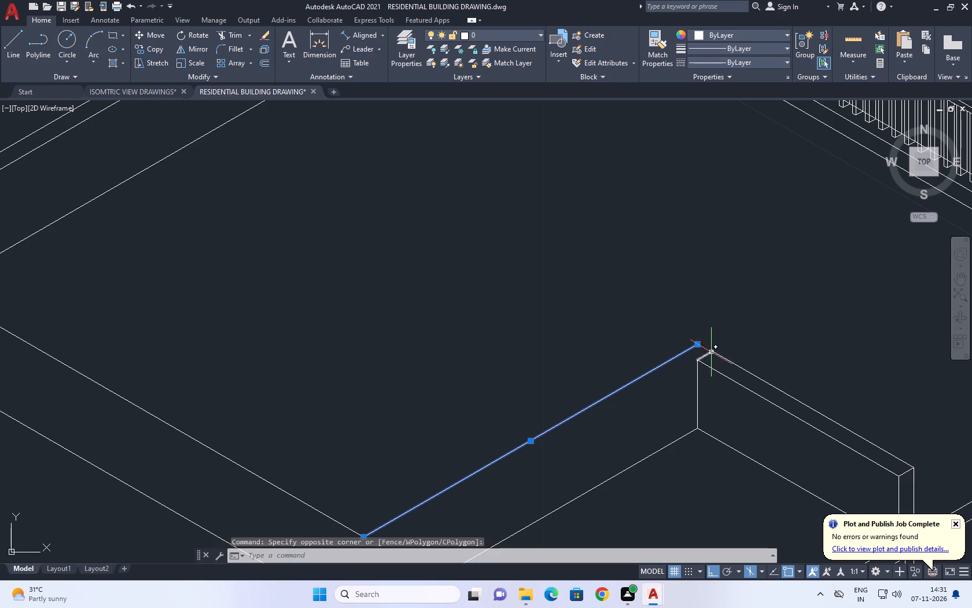
pyautogui.scroll(1, 683, 347)
pyautogui.moveTo(686, 347); pyautogui.dragTo(680, 203, button='middle')
pyautogui.scroll(-2, 658, 206)
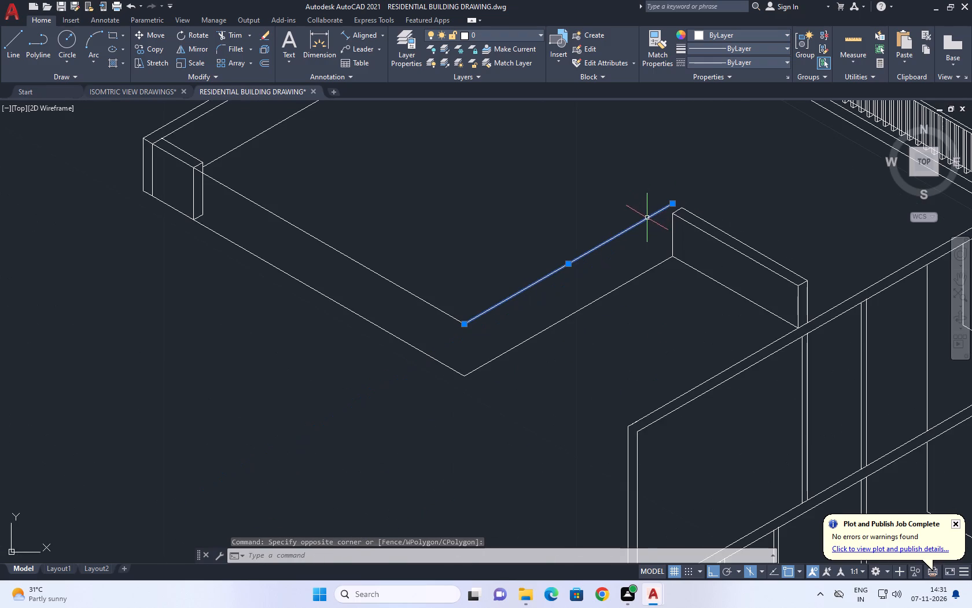
pyautogui.moveTo(647, 219); pyautogui.dragTo(671, 229, button='middle')
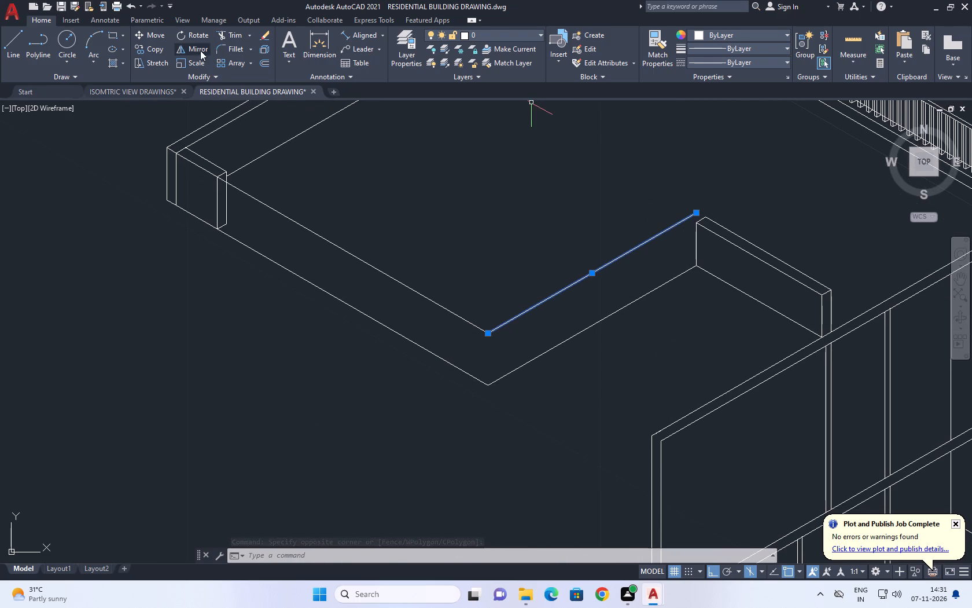
pyautogui.click(149, 38)
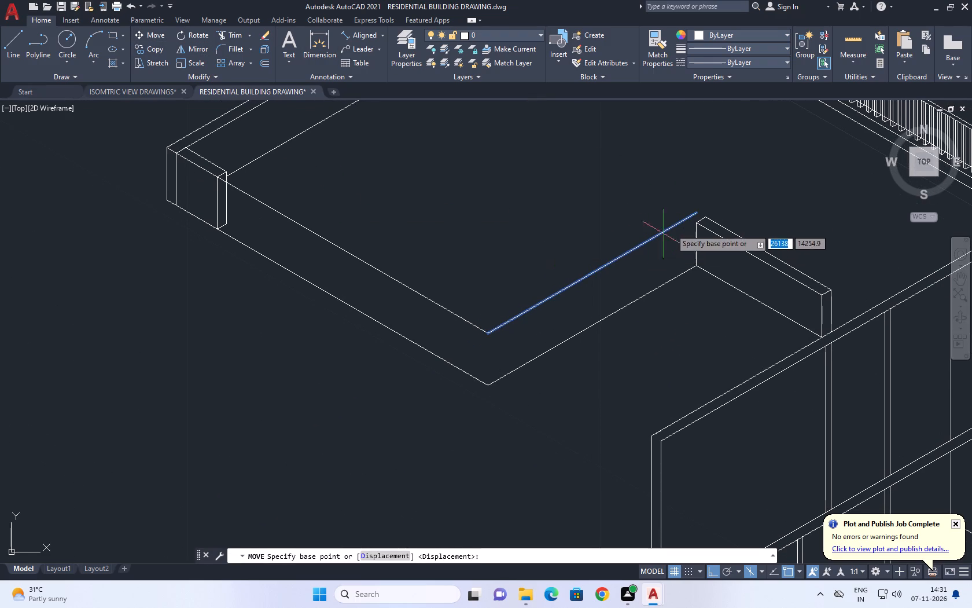
pyautogui.scroll(2, 672, 215)
pyautogui.click(729, 210)
pyautogui.click(728, 233)
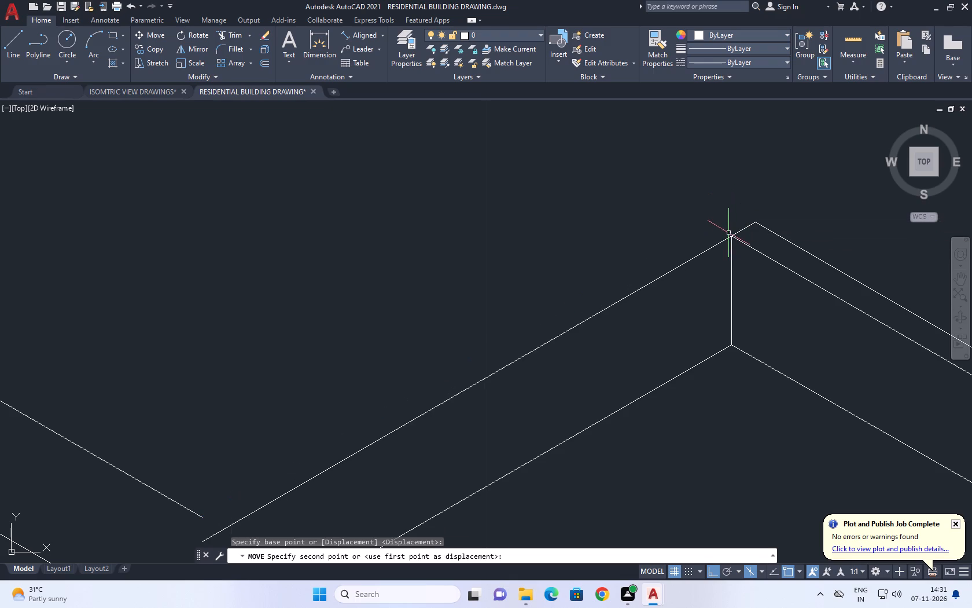
# Fillet the two copied upper roof edge lines into a sharp corner.
pyautogui.moveTo(493, 270); pyautogui.dragTo(523, 278, button='middle')
pyautogui.scroll(-1, 533, 280)
pyautogui.moveTo(563, 298); pyautogui.dragTo(576, 305, button='middle')
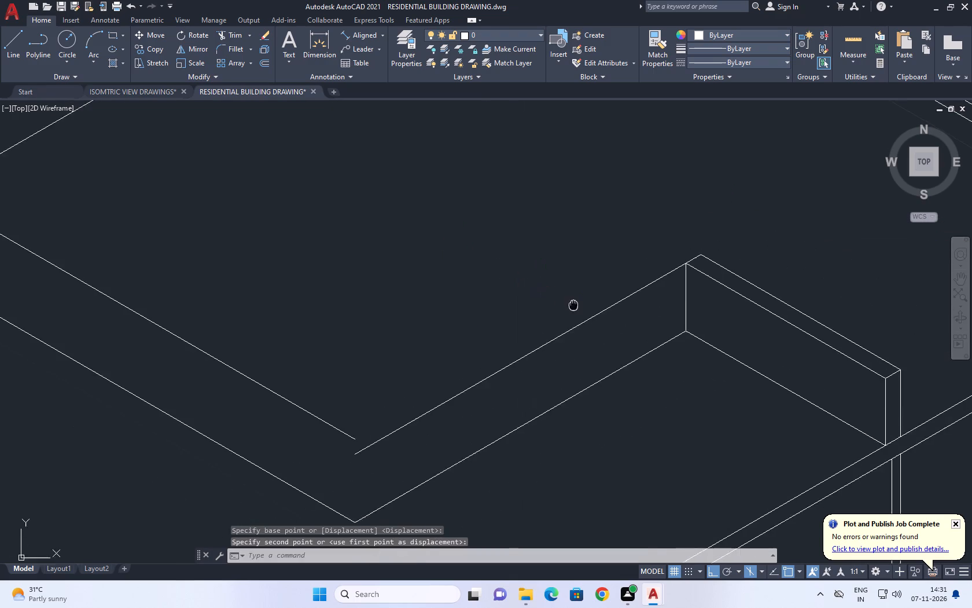
pyautogui.moveTo(576, 305); pyautogui.dragTo(621, 328, button='middle')
pyautogui.scroll(-1, 617, 331)
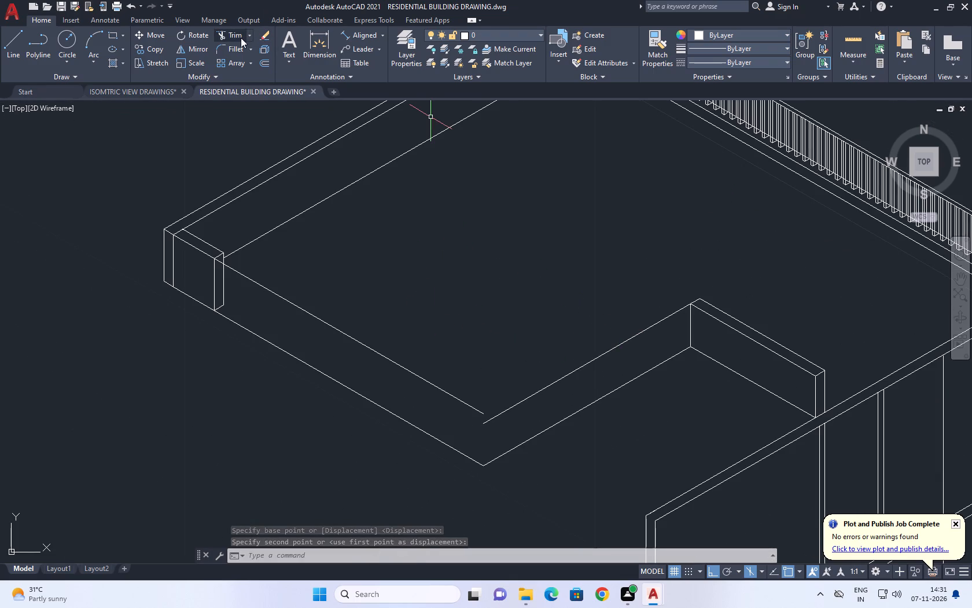
pyautogui.moveTo(230, 52); pyautogui.dragTo(240, 70)
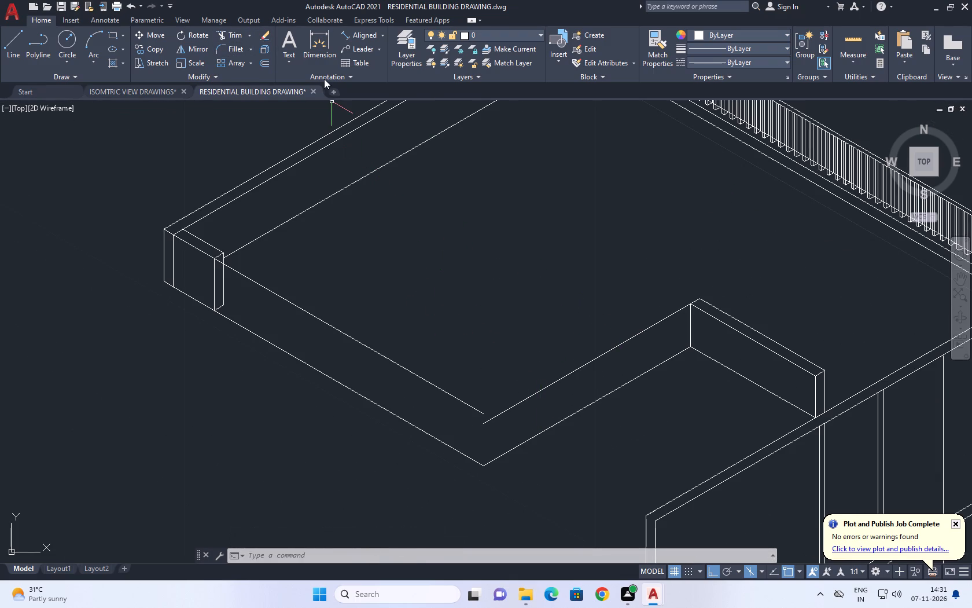
pyautogui.click(234, 47)
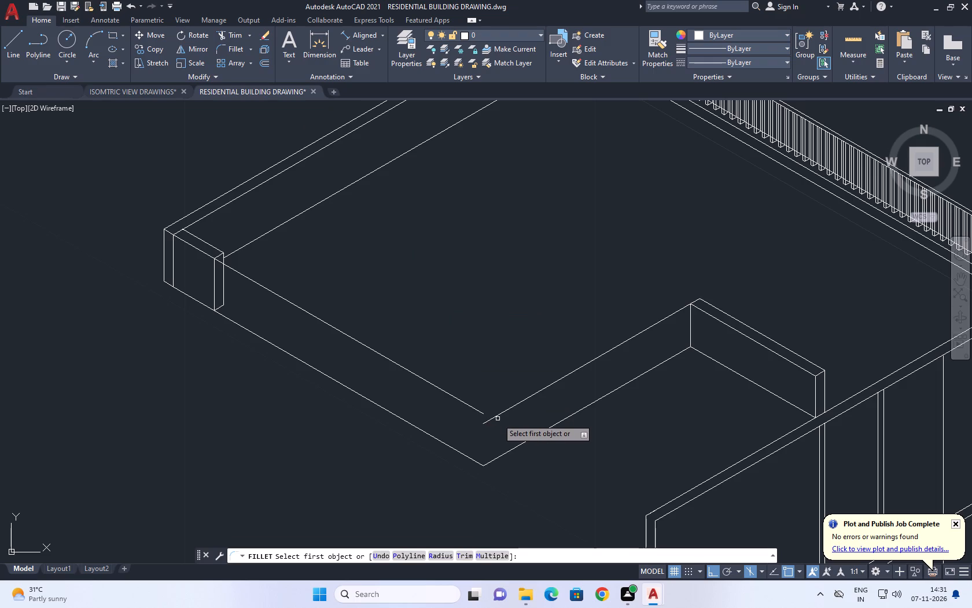
pyautogui.click(498, 419)
pyautogui.click(503, 415)
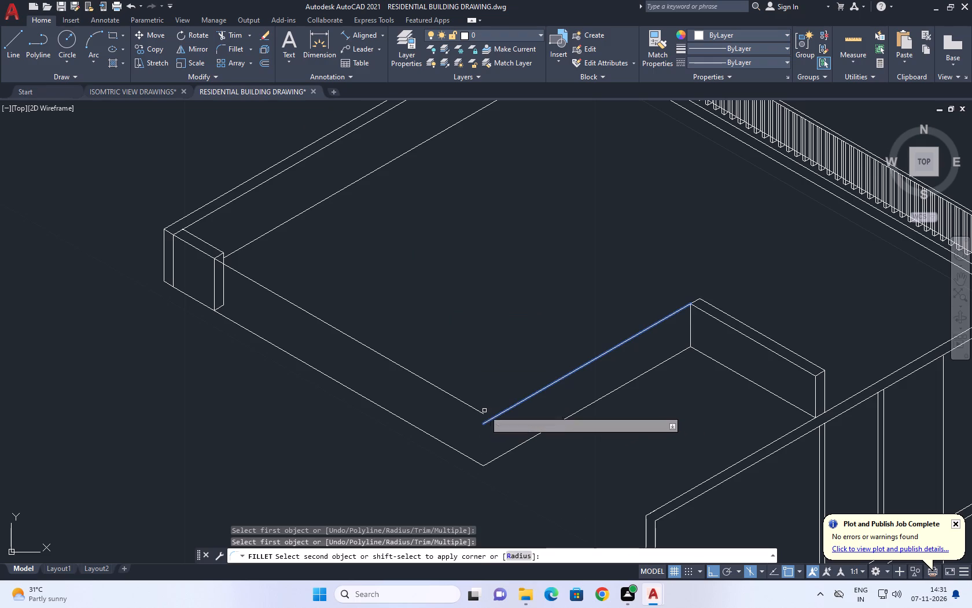
pyautogui.click(483, 412)
# Examine the new upper and lower edge lines where they meet the return wall and the parapet's end.
pyautogui.scroll(-1, 542, 406)
pyautogui.moveTo(665, 360); pyautogui.dragTo(592, 387, button='middle')
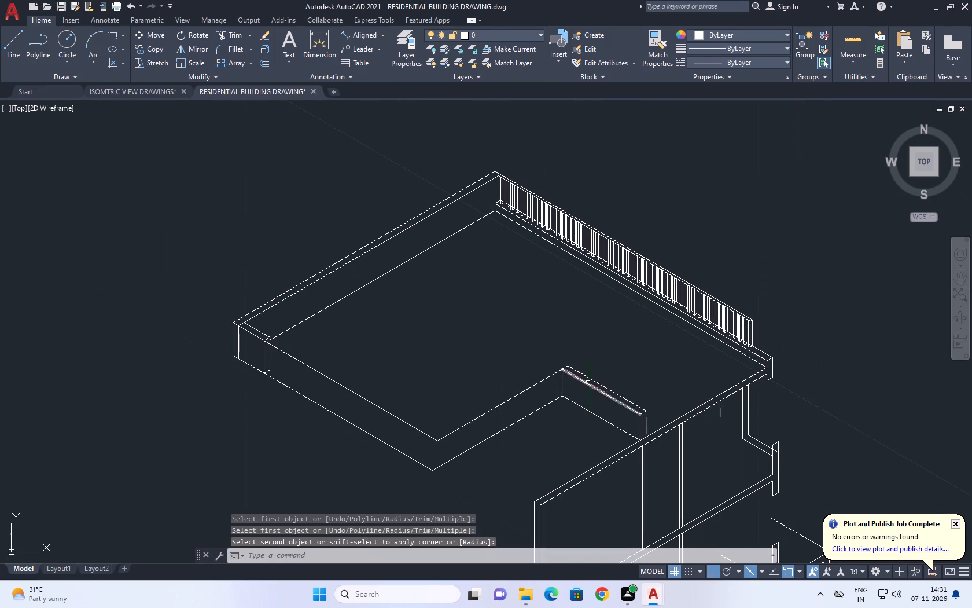
pyautogui.scroll(1, 602, 379)
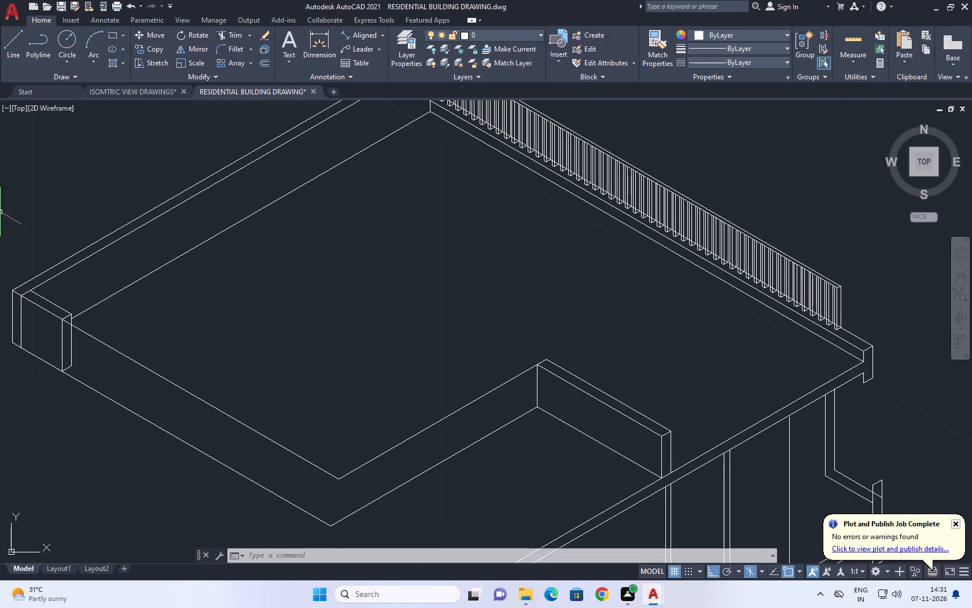
pyautogui.scroll(1, 230, 169)
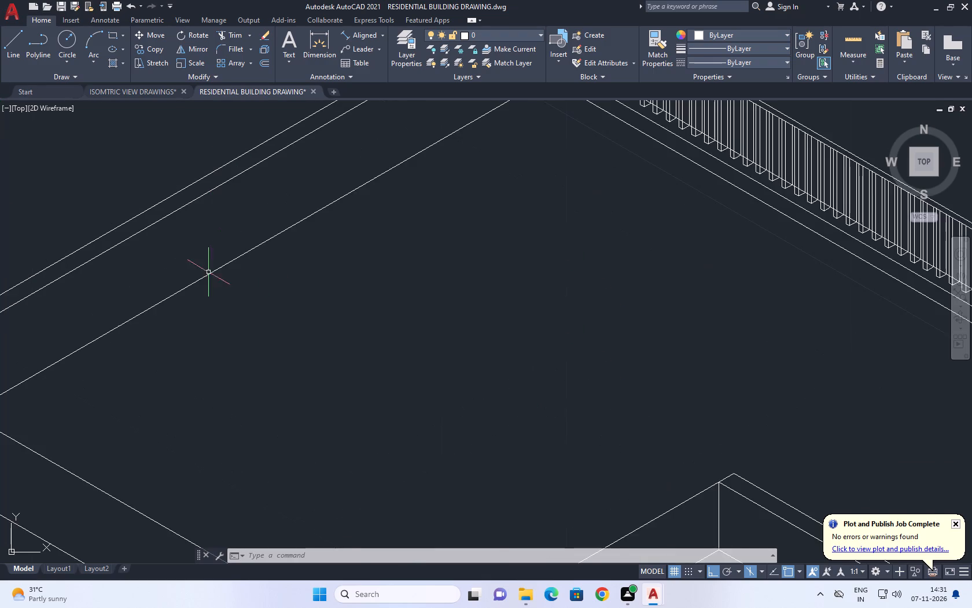
pyautogui.moveTo(194, 277); pyautogui.dragTo(343, 202, button='middle')
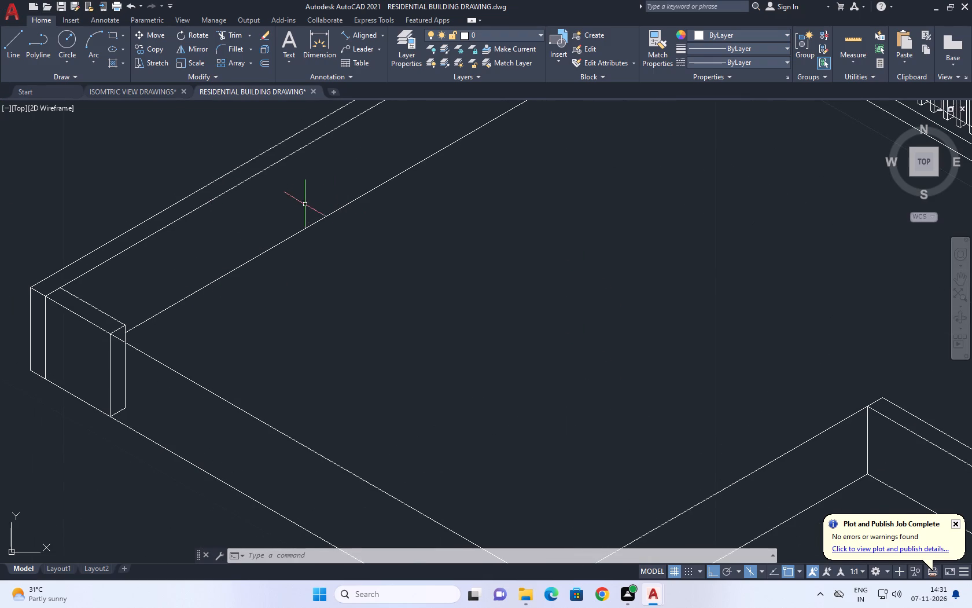
pyautogui.scroll(-3, 454, 412)
pyautogui.moveTo(433, 442); pyautogui.dragTo(503, 387, button='middle')
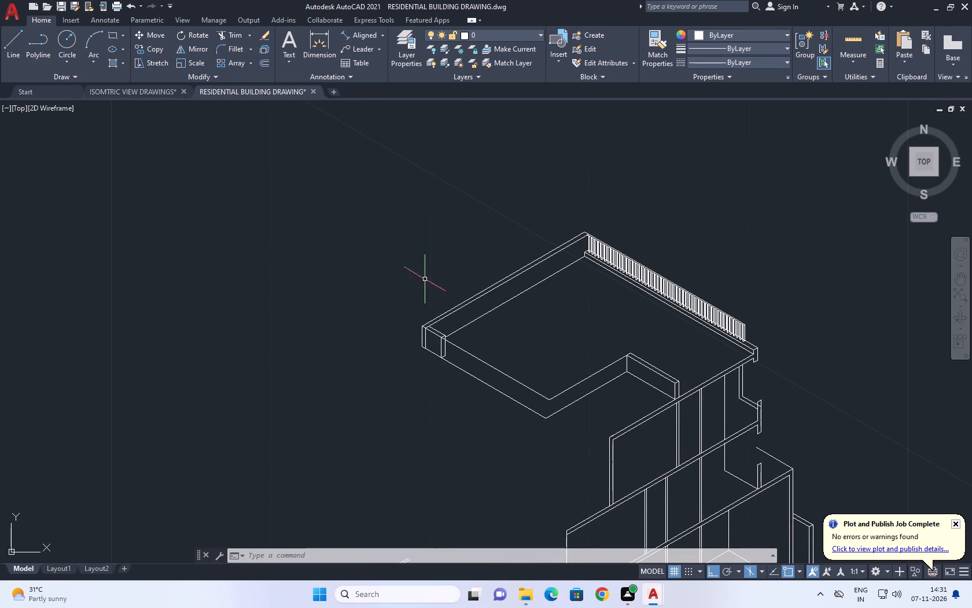
pyautogui.scroll(4, 428, 347)
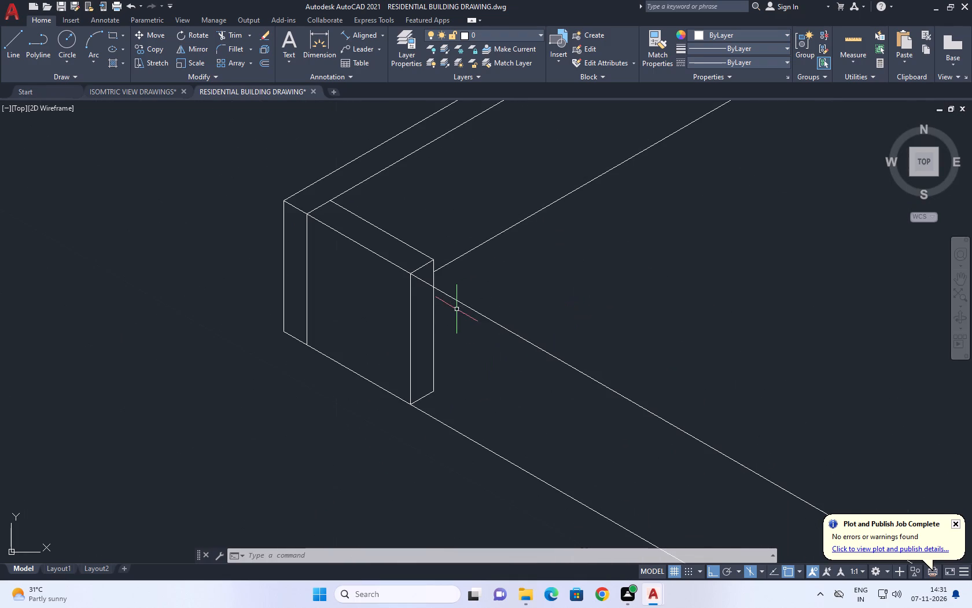
pyautogui.moveTo(495, 389); pyautogui.dragTo(428, 351, button='middle')
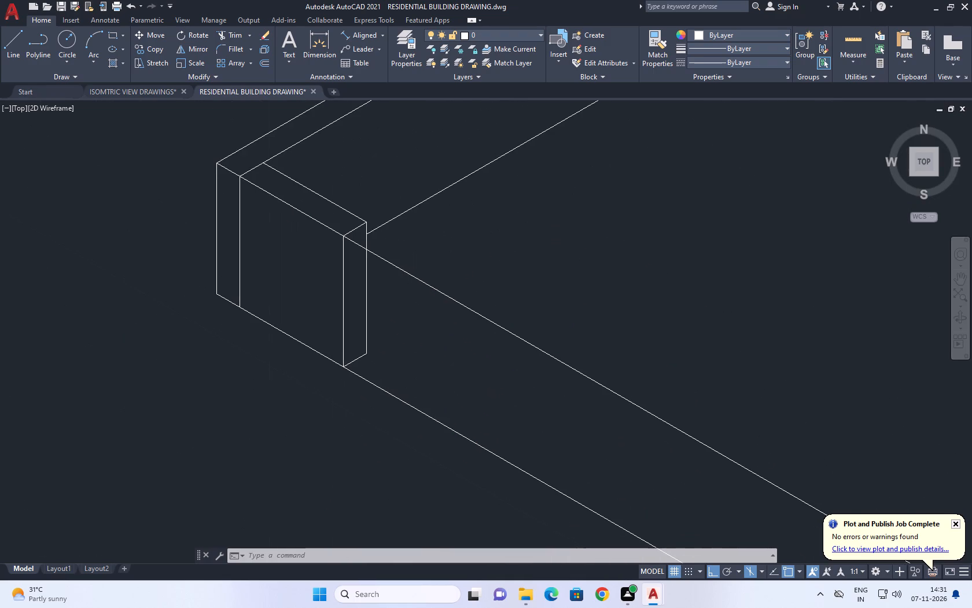
pyautogui.scroll(-3, 426, 324)
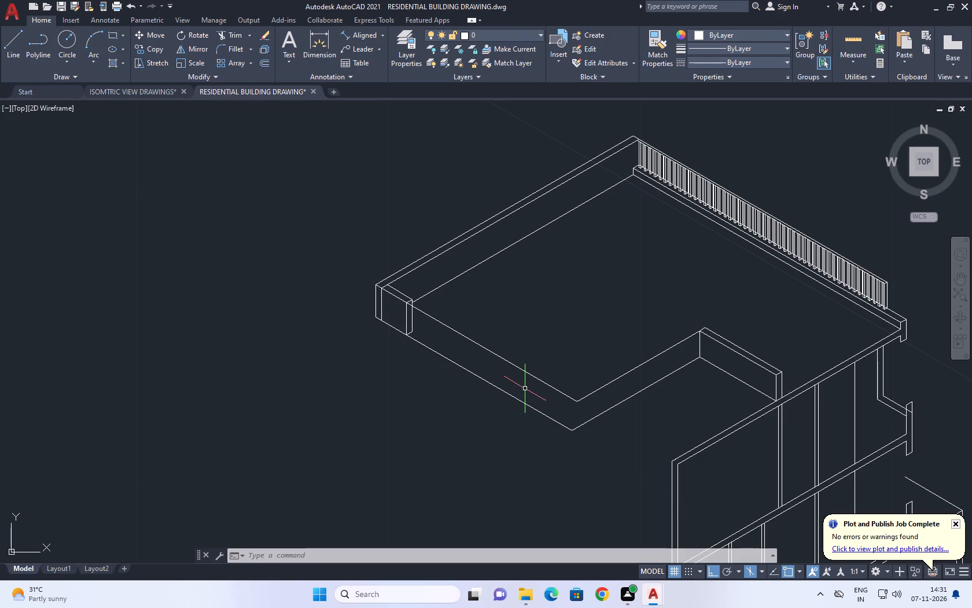
pyautogui.moveTo(548, 391); pyautogui.dragTo(509, 365, button='middle')
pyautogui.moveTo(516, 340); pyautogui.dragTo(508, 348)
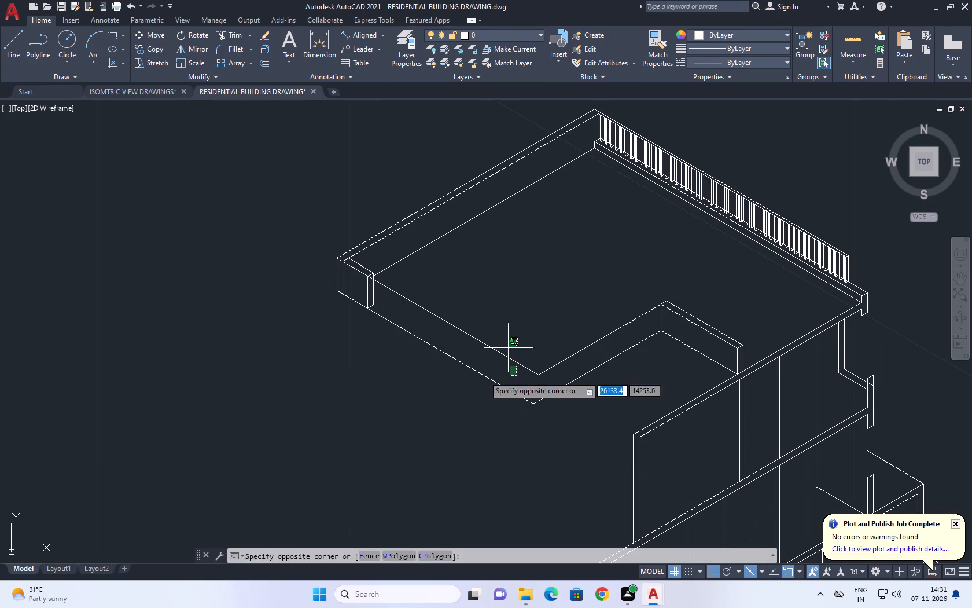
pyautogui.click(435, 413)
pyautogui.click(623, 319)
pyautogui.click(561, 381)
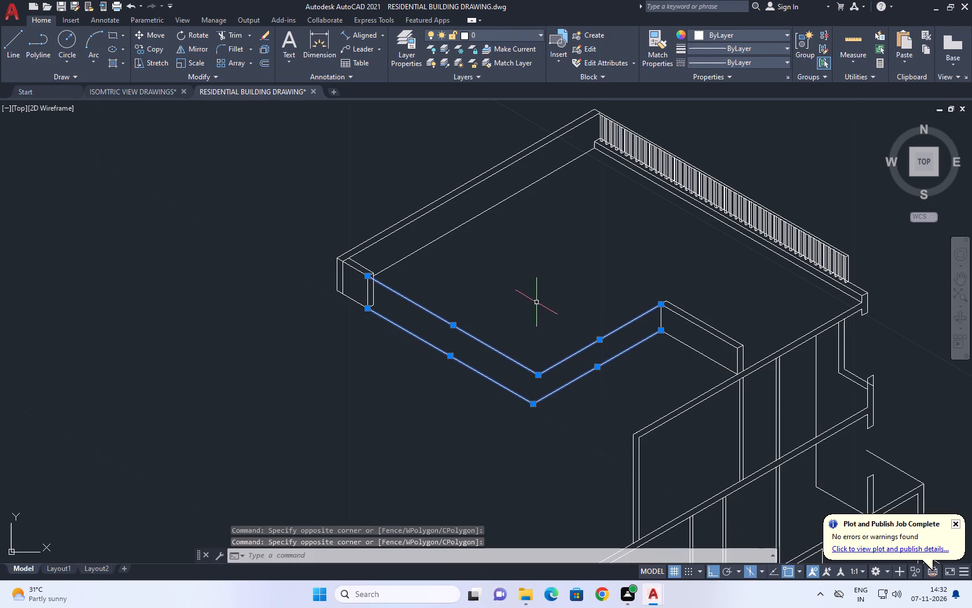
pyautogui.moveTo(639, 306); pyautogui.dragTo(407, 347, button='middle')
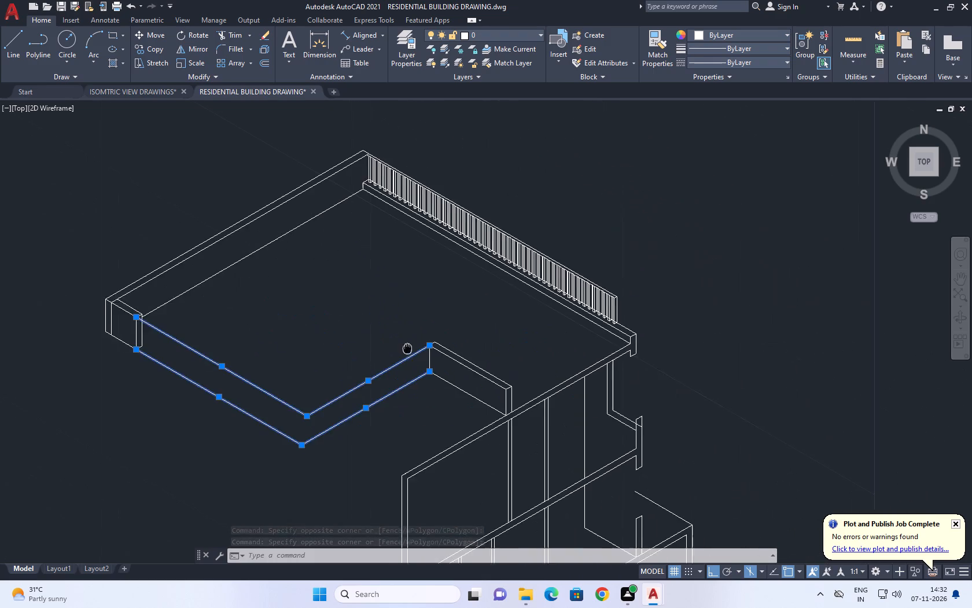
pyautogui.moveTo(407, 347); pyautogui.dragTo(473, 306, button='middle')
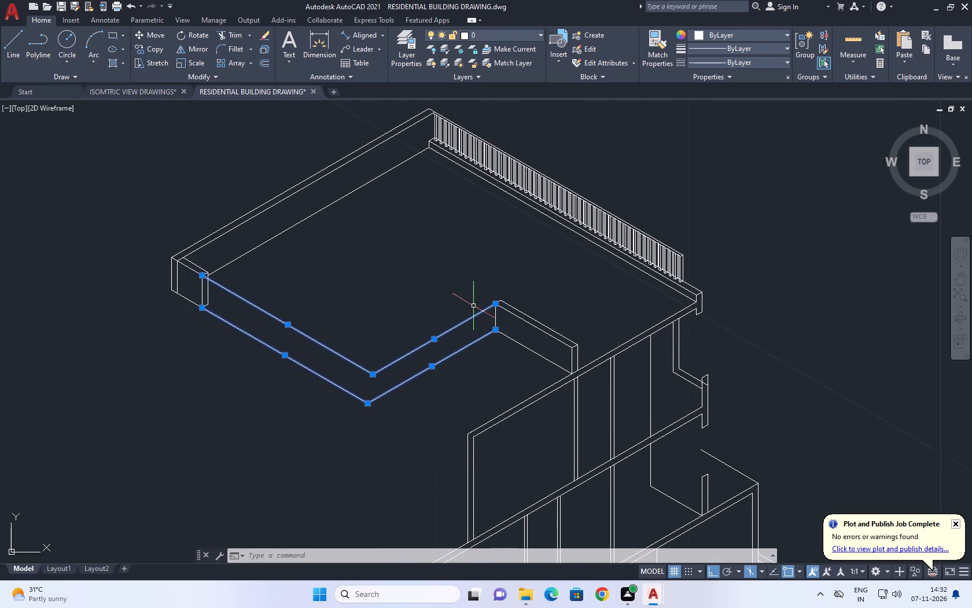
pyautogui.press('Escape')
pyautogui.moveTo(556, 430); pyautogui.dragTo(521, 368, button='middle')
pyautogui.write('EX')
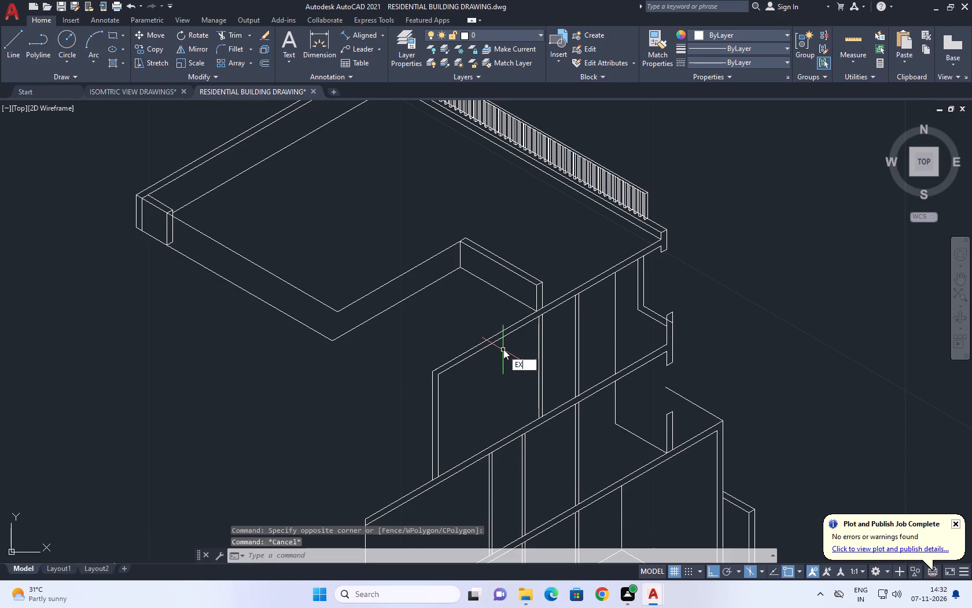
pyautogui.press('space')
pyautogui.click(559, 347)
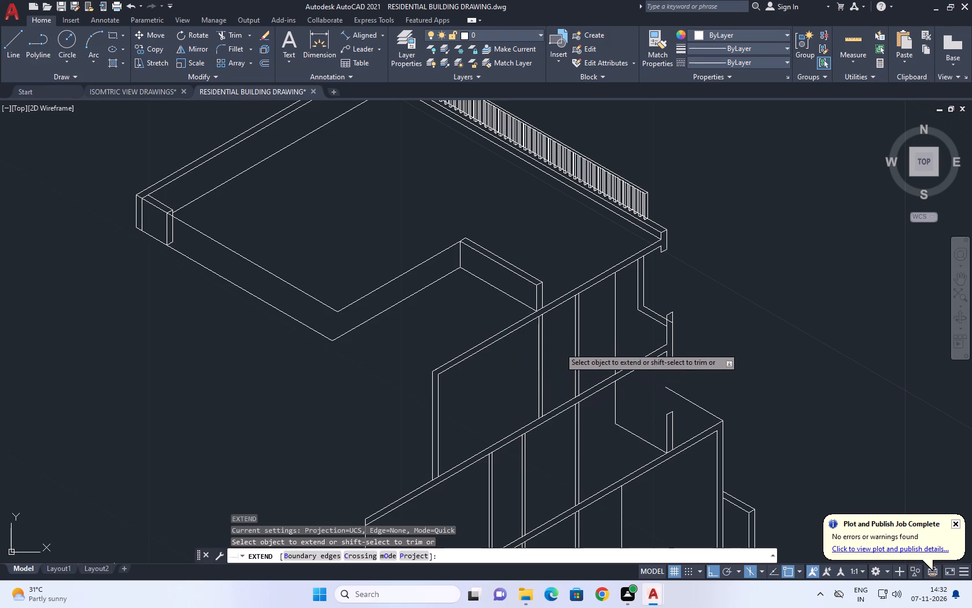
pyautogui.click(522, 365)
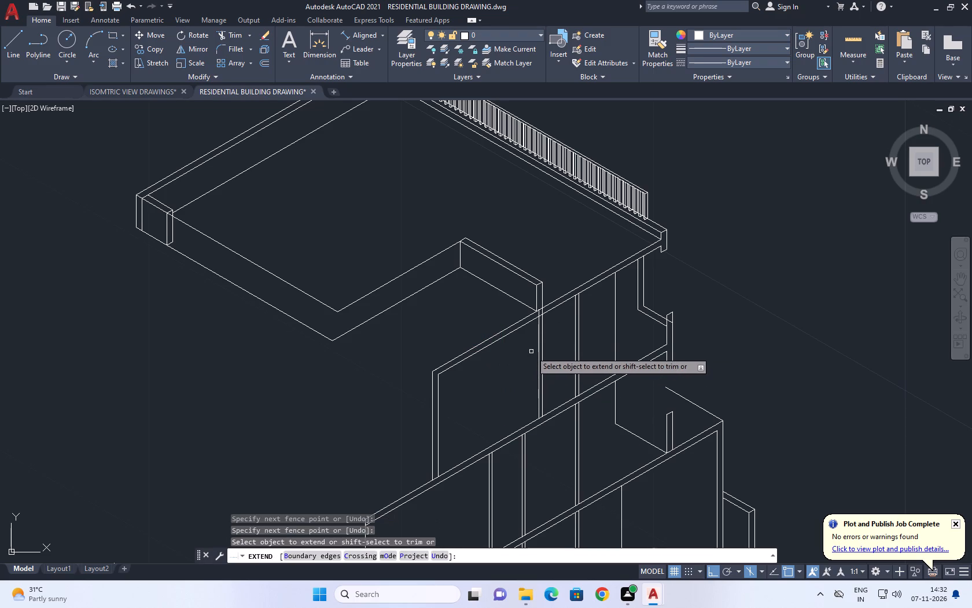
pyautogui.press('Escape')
# Trim away the two parallel slab edge lines between the outer wall's vertical lines and the wall below the return wall.
pyautogui.write('TR')
pyautogui.press('space')
pyautogui.moveTo(492, 363); pyautogui.dragTo(492, 352)
pyautogui.click(485, 310)
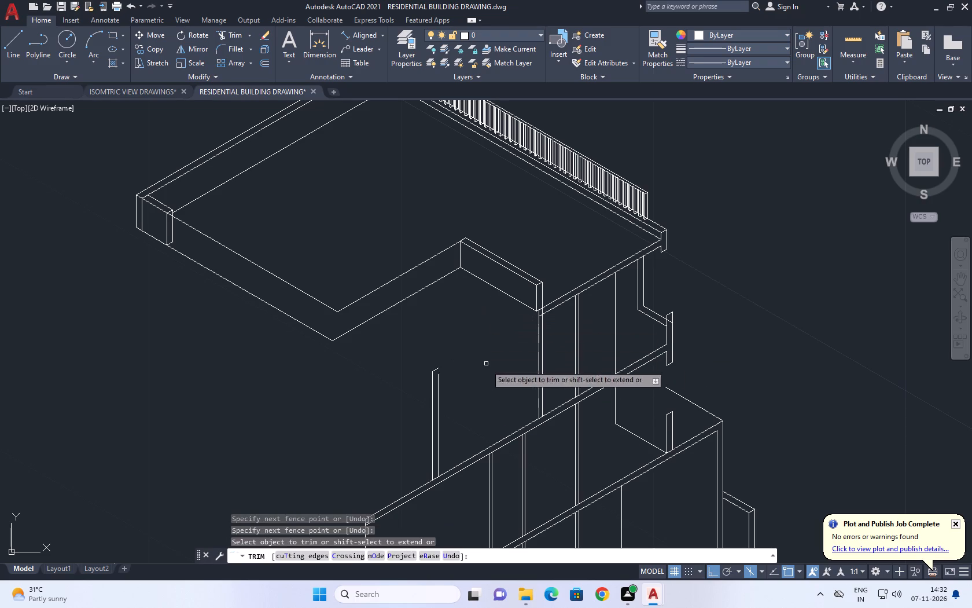
pyautogui.scroll(3, 526, 321)
pyautogui.scroll(3, 582, 294)
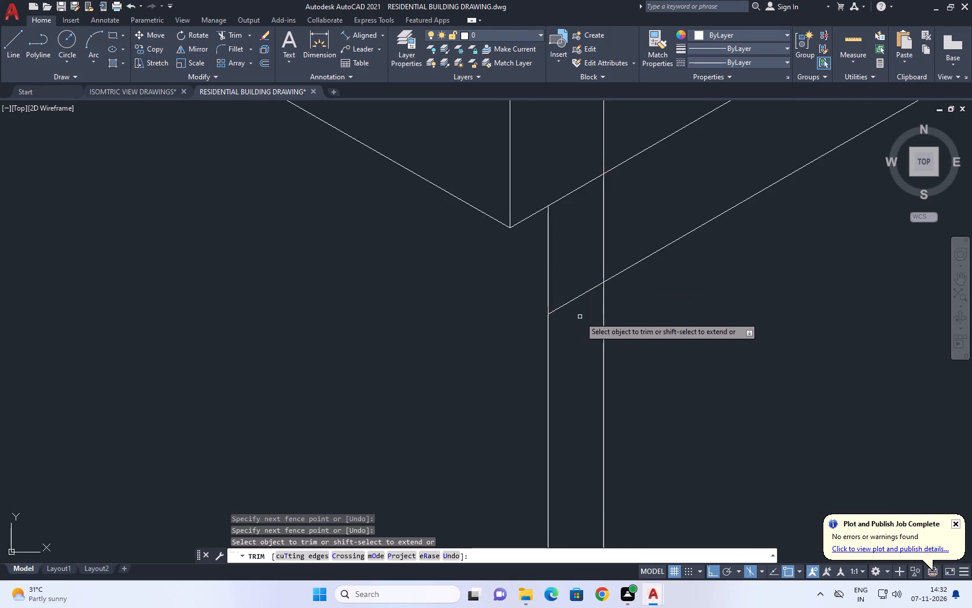
pyautogui.moveTo(581, 317); pyautogui.dragTo(585, 369, button='middle')
pyautogui.press('Escape')
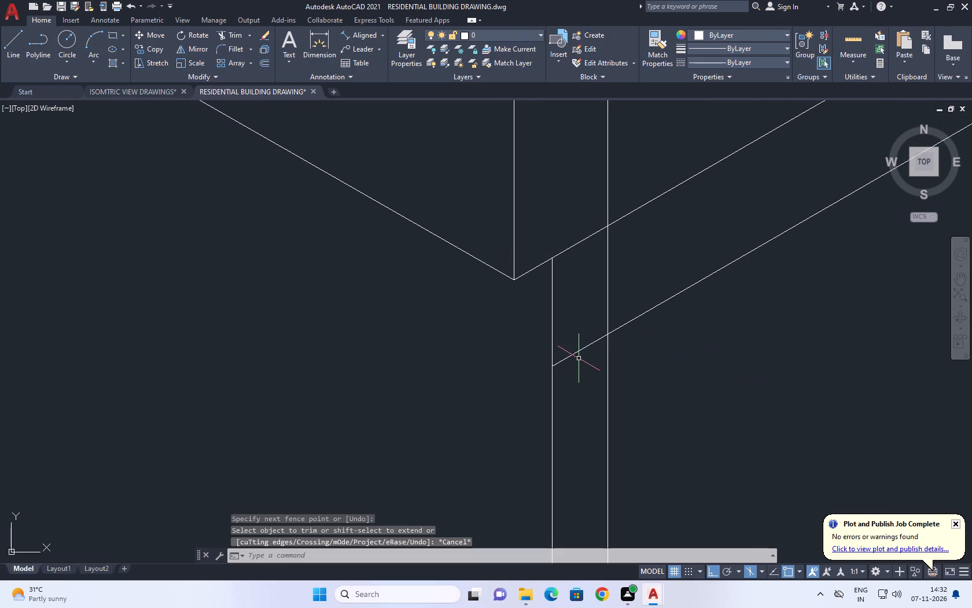
# Fillet the lower slab edge line with the return wall's front vertical edge into a sharp corner.
pyautogui.press('f')
pyautogui.press('space')
pyautogui.click(586, 349)
pyautogui.click(513, 266)
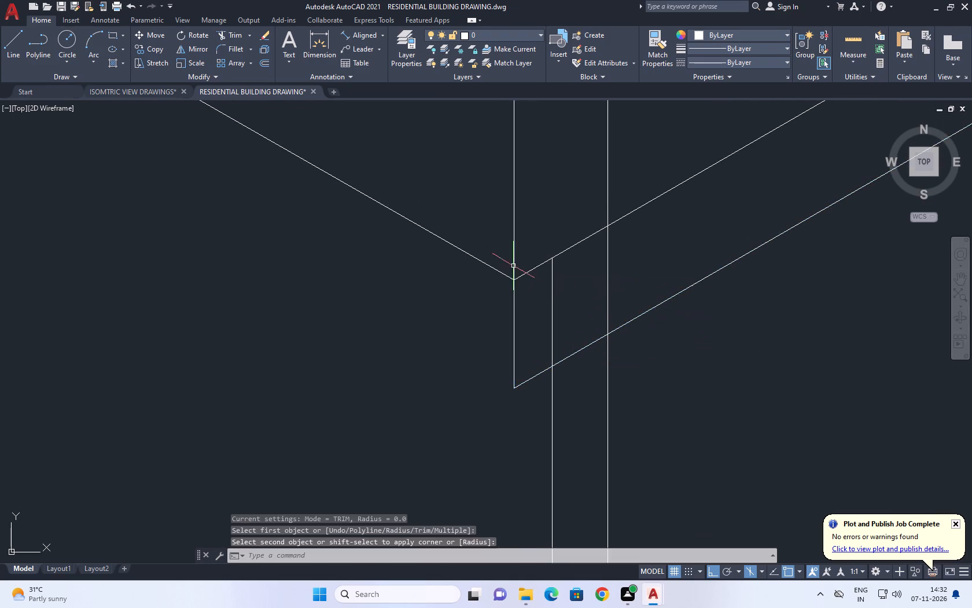
# Trim the pieces of the vertical wall lines that cross between the two slab edge lines below the return wall.
pyautogui.scroll(-1, 536, 348)
pyautogui.press('t')
pyautogui.write('R')
pyautogui.press('space')
pyautogui.click(539, 346)
pyautogui.moveTo(592, 296); pyautogui.dragTo(598, 296)
pyautogui.scroll(-3, 599, 296)
pyautogui.press('Escape')
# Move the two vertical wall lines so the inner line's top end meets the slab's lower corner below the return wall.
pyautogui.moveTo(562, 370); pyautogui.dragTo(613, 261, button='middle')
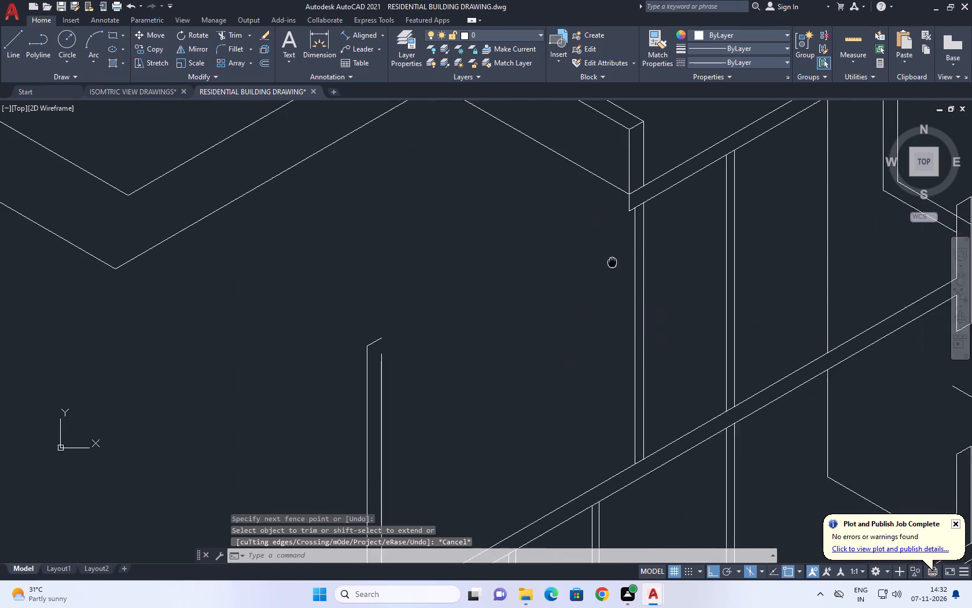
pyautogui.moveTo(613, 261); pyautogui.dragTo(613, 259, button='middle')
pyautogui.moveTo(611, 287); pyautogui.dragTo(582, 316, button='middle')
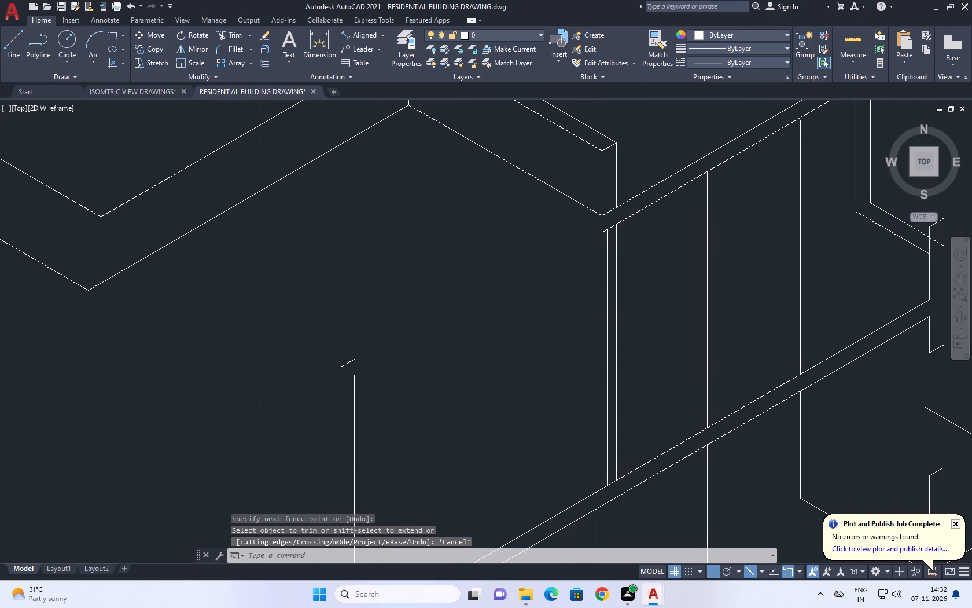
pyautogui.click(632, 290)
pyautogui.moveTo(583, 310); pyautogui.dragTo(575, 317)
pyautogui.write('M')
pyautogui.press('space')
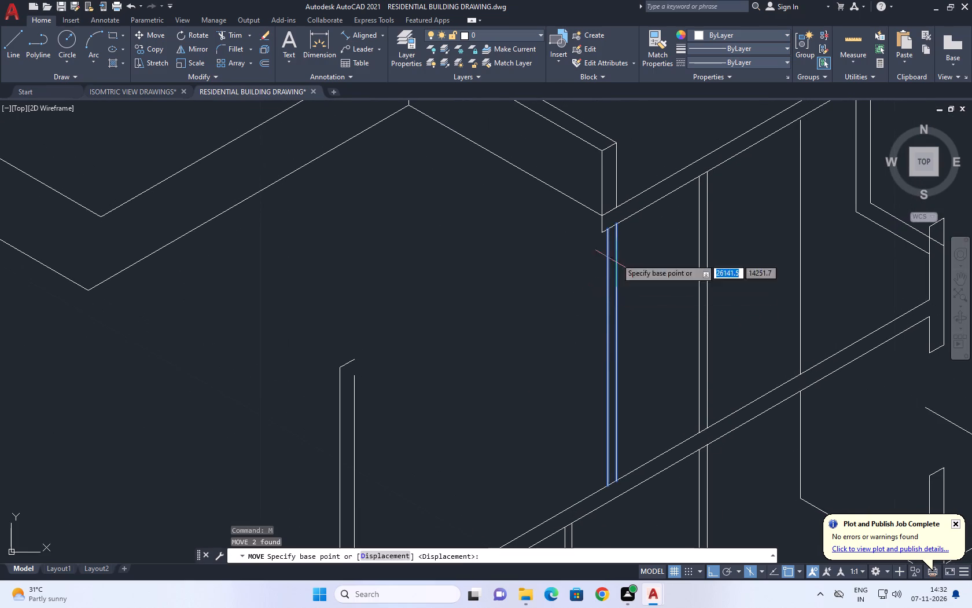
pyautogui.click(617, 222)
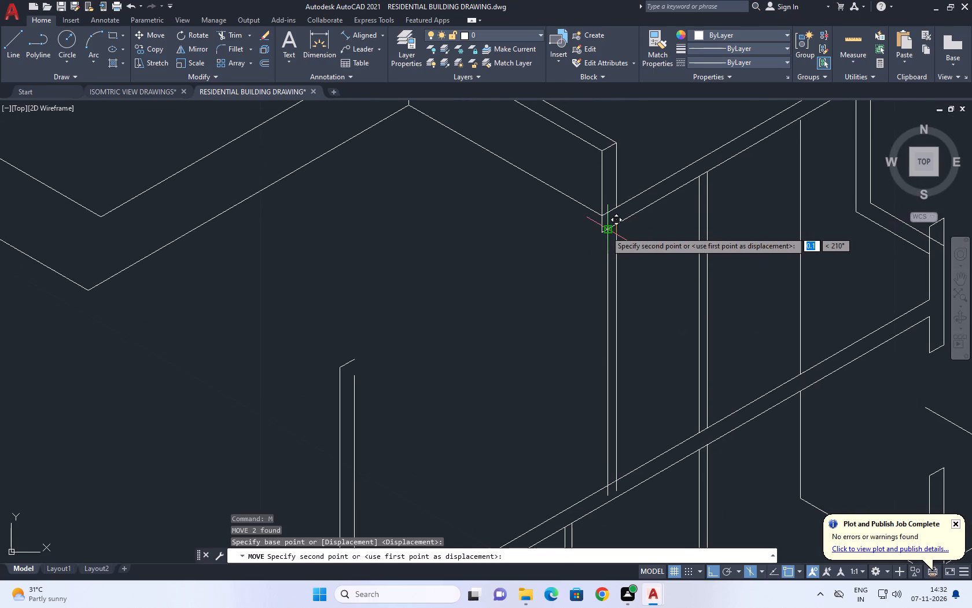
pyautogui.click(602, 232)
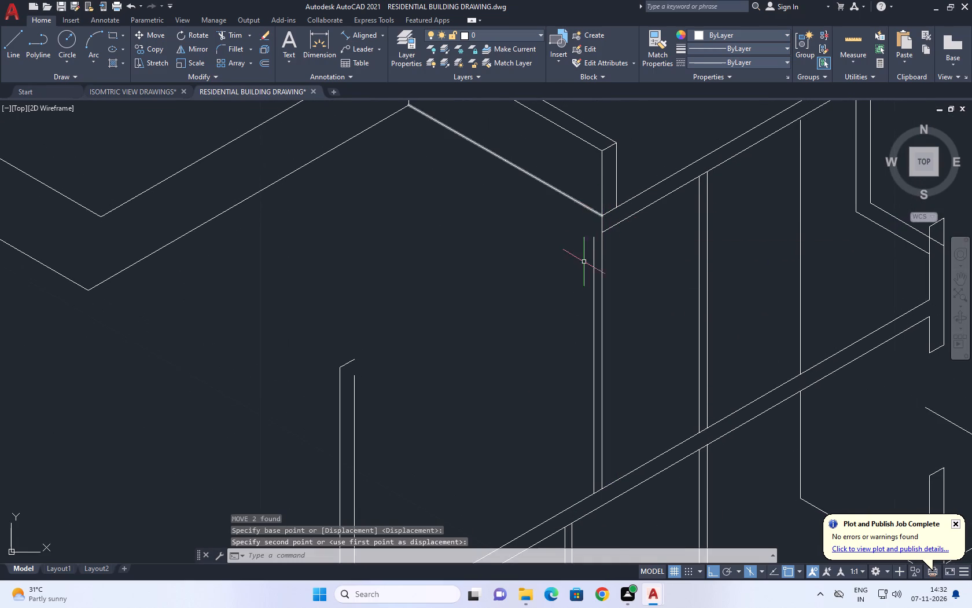
# Move the same two vertical wall lines so the outer line's top end meets the slab's lower corner.
pyautogui.scroll(2, 588, 230)
pyautogui.moveTo(599, 239); pyautogui.dragTo(616, 269, button='middle')
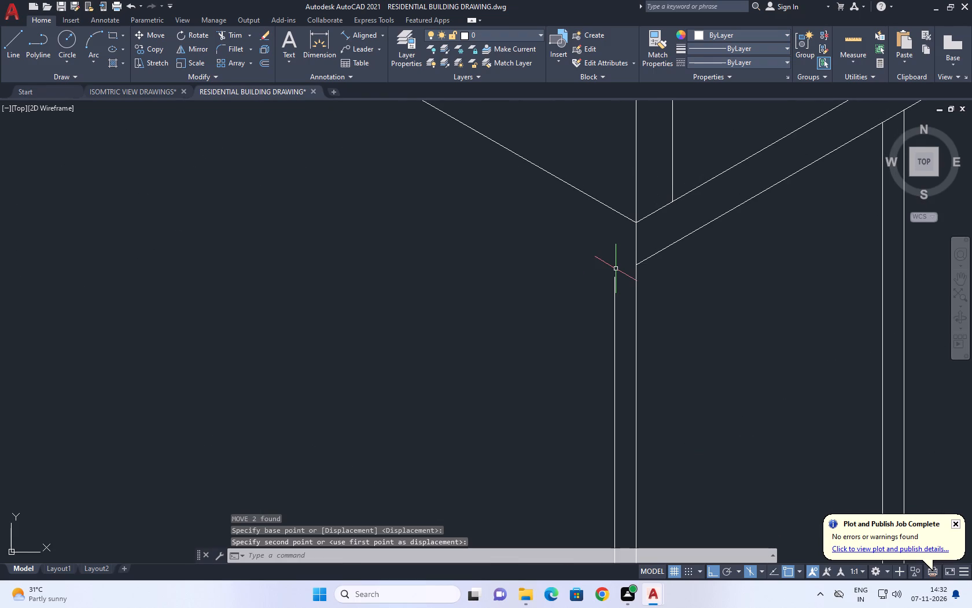
pyautogui.moveTo(678, 283); pyautogui.dragTo(671, 290)
pyautogui.moveTo(592, 329); pyautogui.dragTo(589, 338)
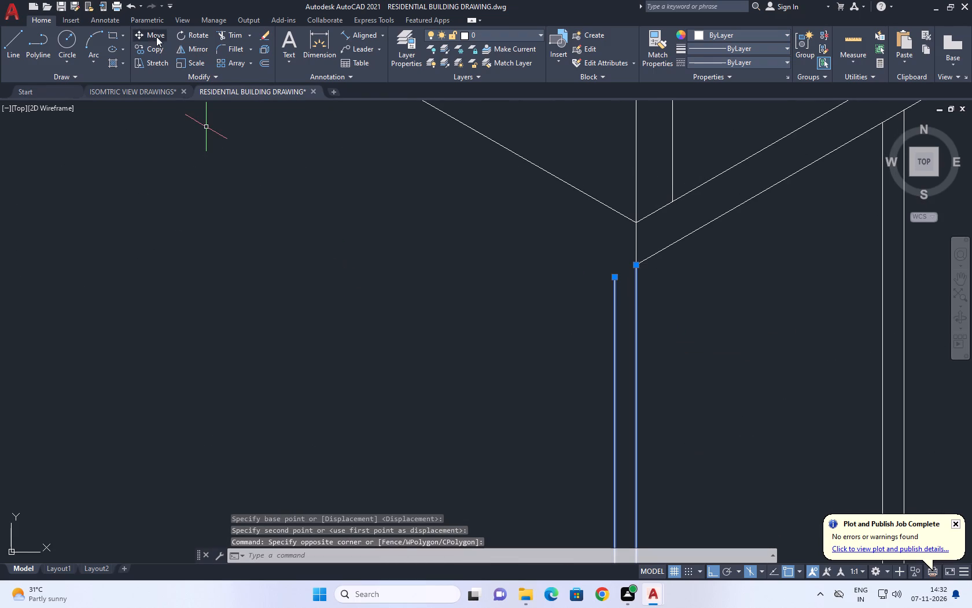
pyautogui.click(156, 36)
pyautogui.click(613, 276)
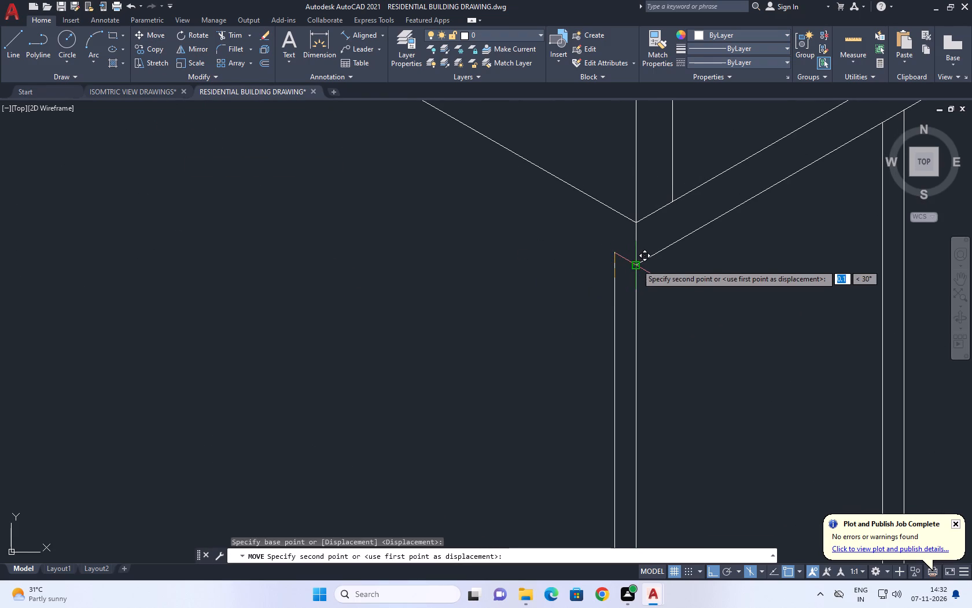
pyautogui.click(636, 264)
# Delete the short slanted edge line left on top of the detached outer wall's vertical lines.
pyautogui.scroll(-3, 615, 262)
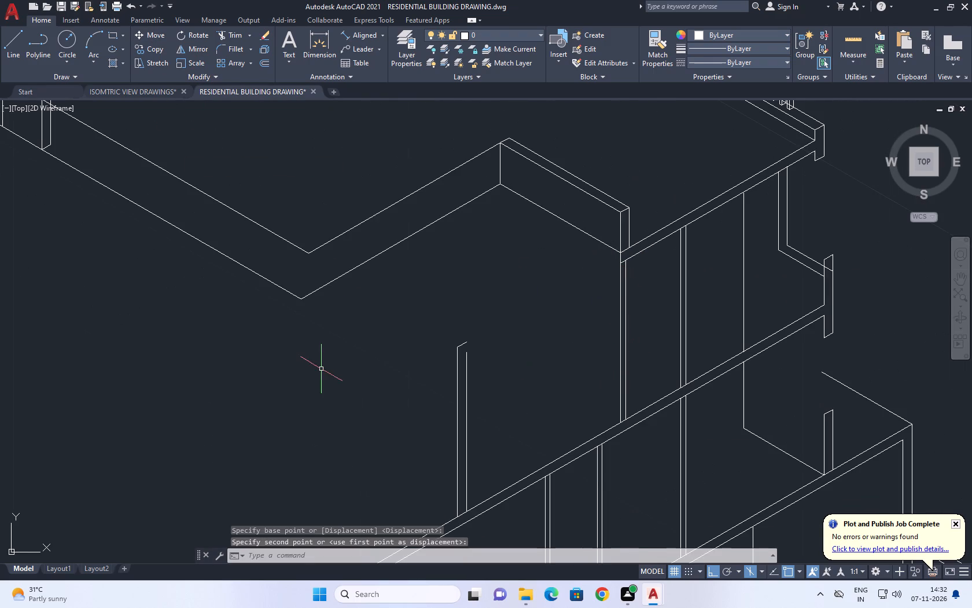
pyautogui.moveTo(345, 360); pyautogui.dragTo(556, 322, button='middle')
pyautogui.scroll(2, 675, 299)
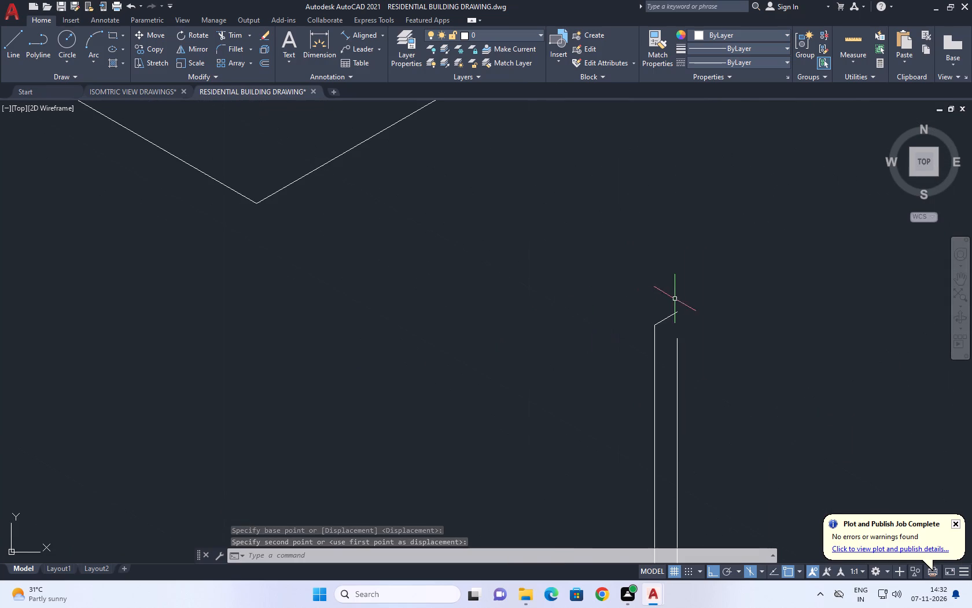
pyautogui.moveTo(580, 290); pyautogui.dragTo(584, 298)
pyautogui.click(702, 361)
pyautogui.press('Delete')
pyautogui.scroll(-2, 643, 348)
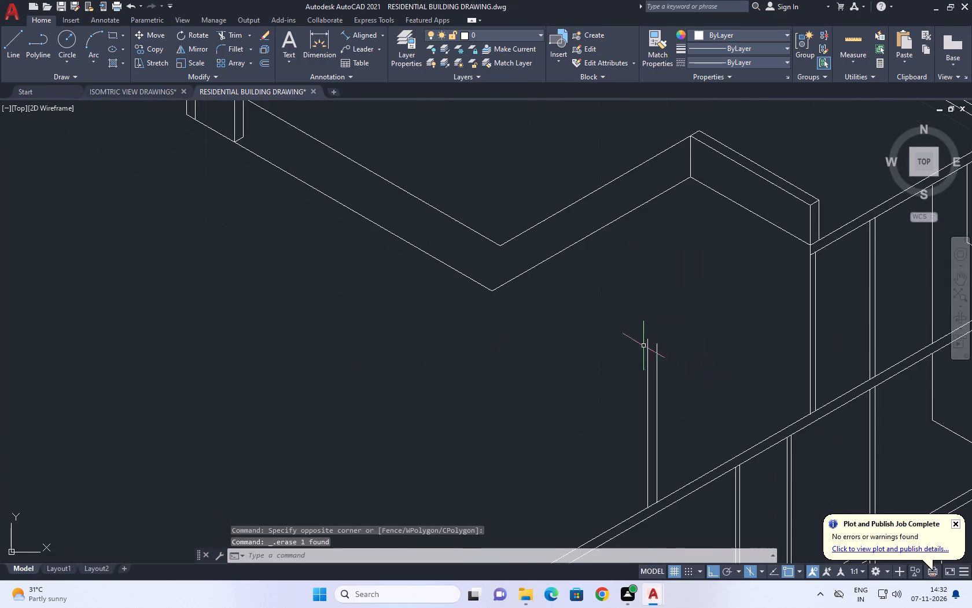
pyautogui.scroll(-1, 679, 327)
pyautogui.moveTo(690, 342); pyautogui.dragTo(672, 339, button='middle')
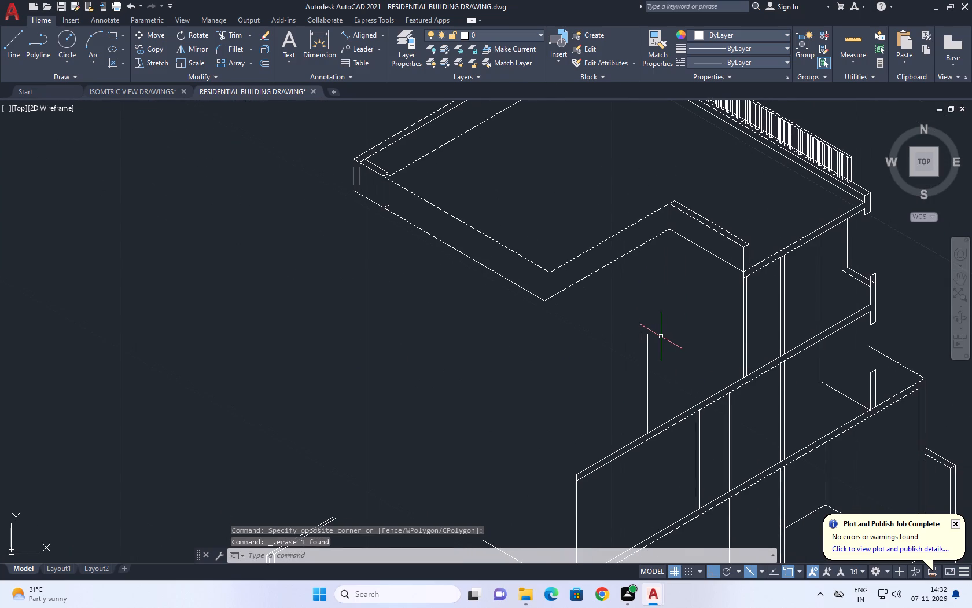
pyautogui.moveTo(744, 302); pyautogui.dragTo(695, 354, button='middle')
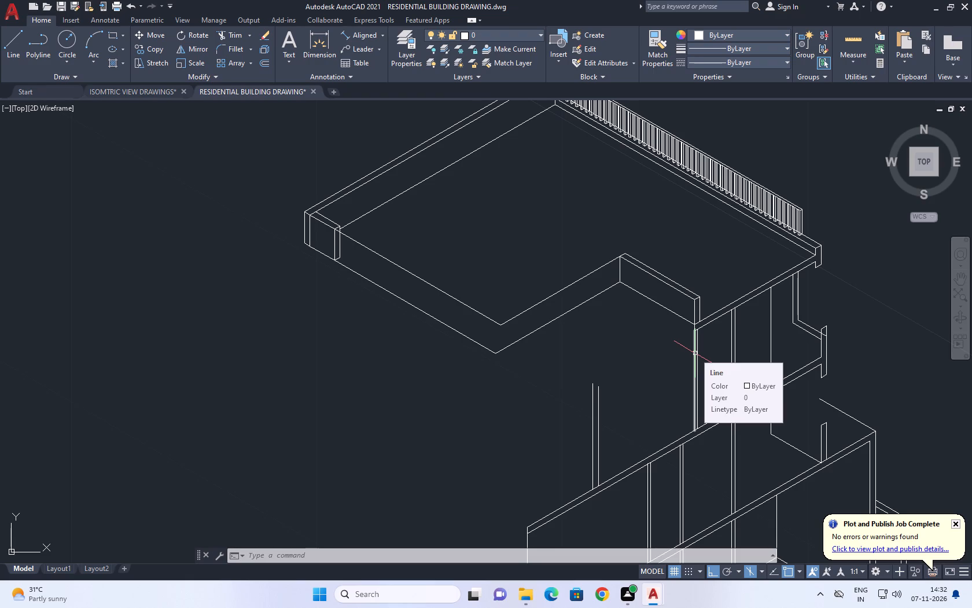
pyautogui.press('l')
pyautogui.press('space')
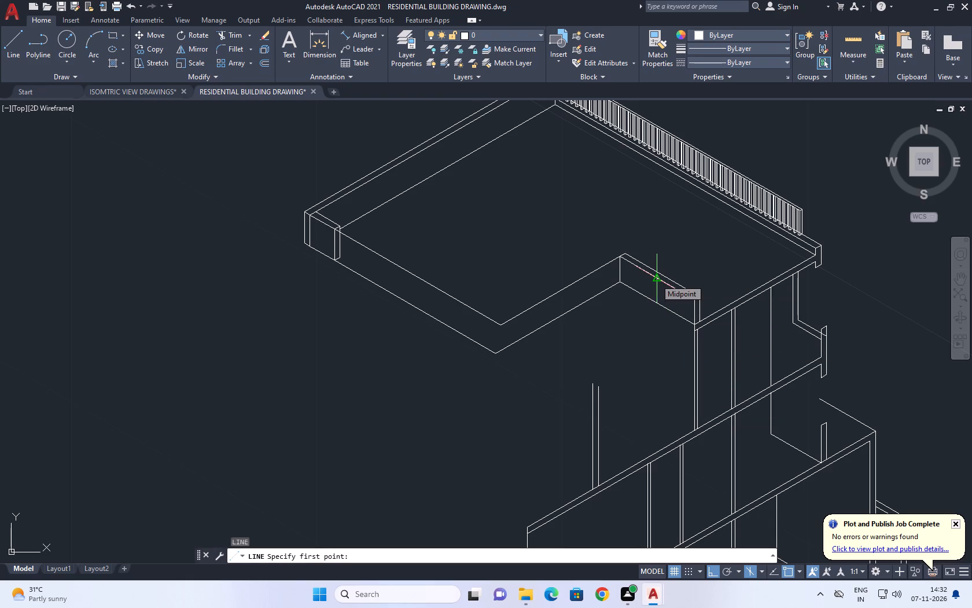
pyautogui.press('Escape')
# Delete the two lower roof edge lines running from the return wall to the parapet's end.
pyautogui.click(585, 306)
pyautogui.click(579, 296)
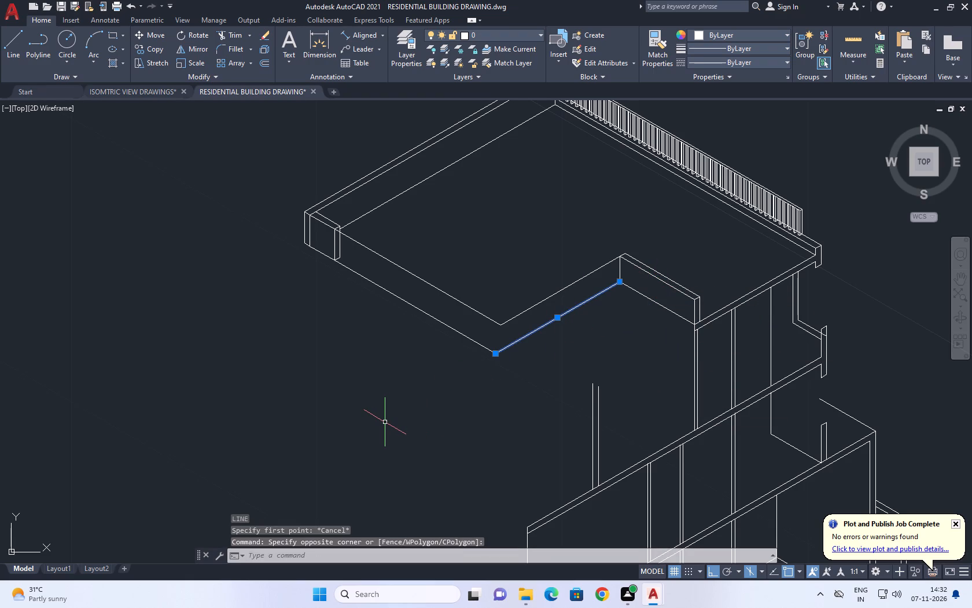
pyautogui.click(459, 336)
pyautogui.click(429, 327)
pyautogui.press('Delete')
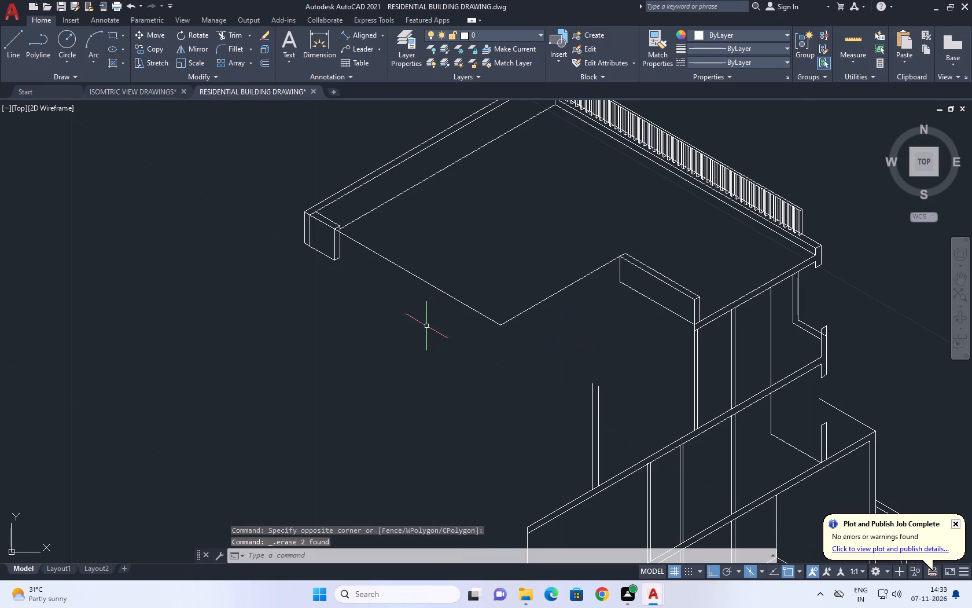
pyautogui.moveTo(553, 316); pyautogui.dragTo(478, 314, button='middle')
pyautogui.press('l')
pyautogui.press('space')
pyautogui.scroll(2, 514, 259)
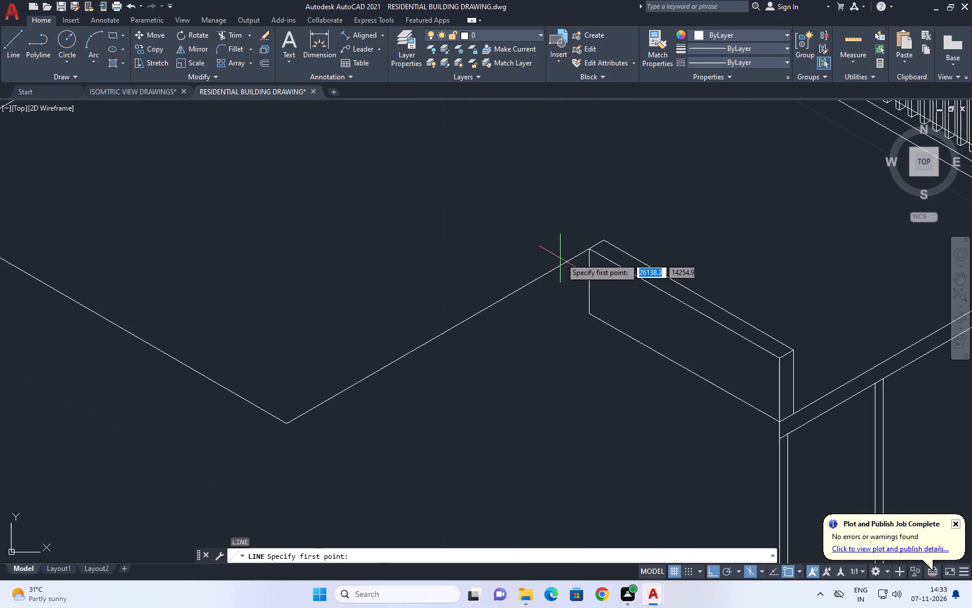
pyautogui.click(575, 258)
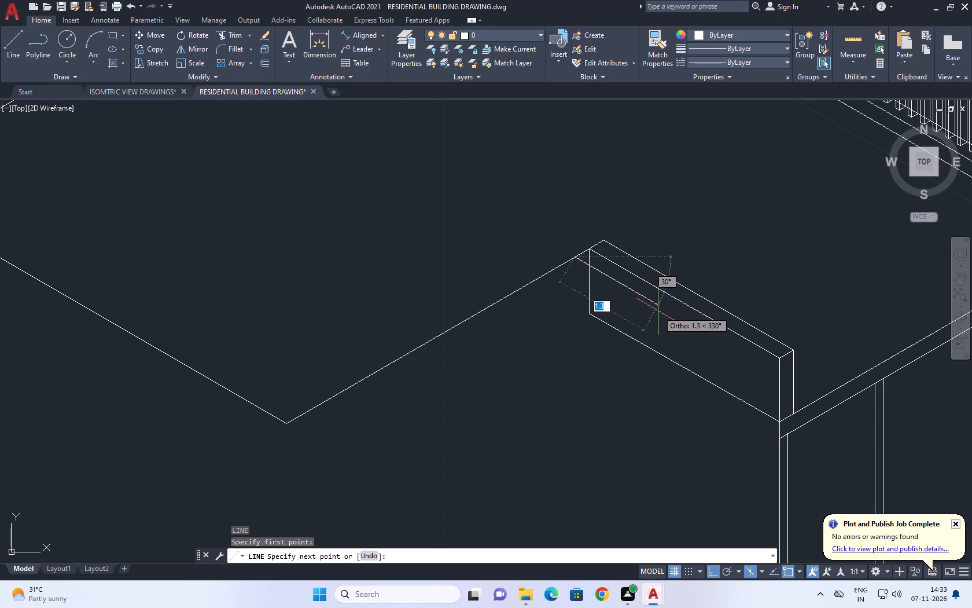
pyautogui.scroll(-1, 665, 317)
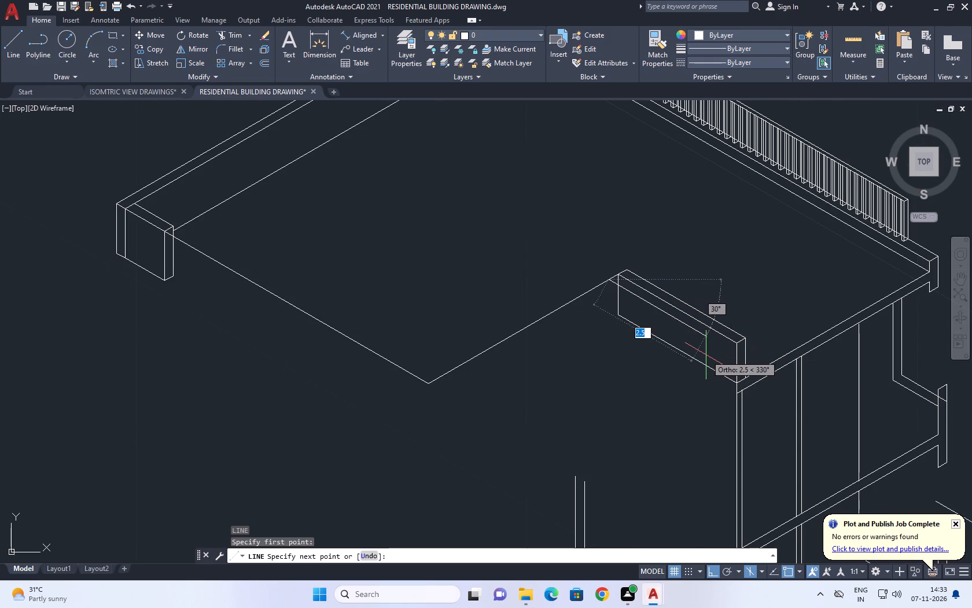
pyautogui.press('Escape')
# Draw a line in the top isoplane from the midpoint of the return wall's back top edge, parallel to the adjoining roof edge.
pyautogui.press('space')
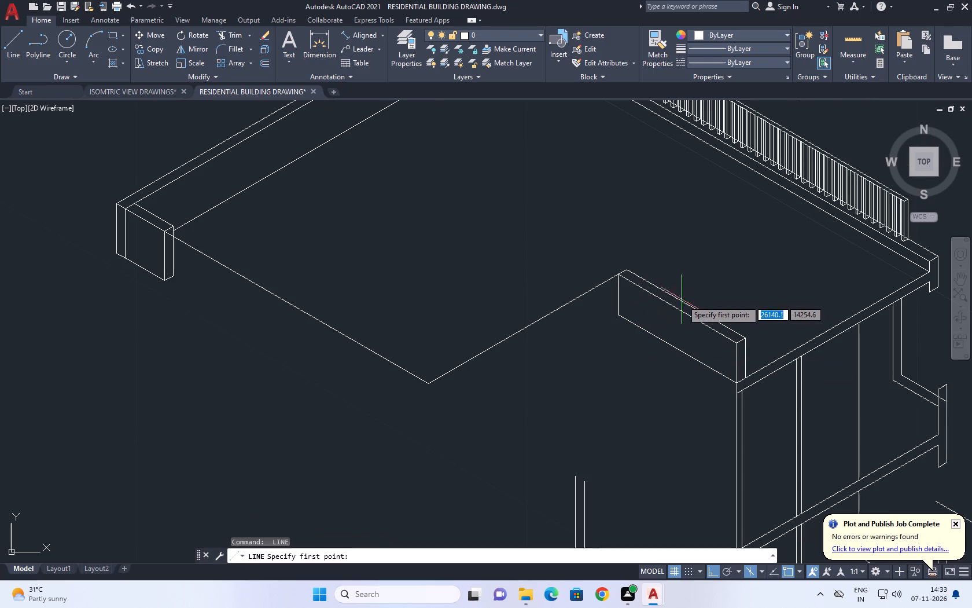
pyautogui.click(686, 303)
pyautogui.press('F5')
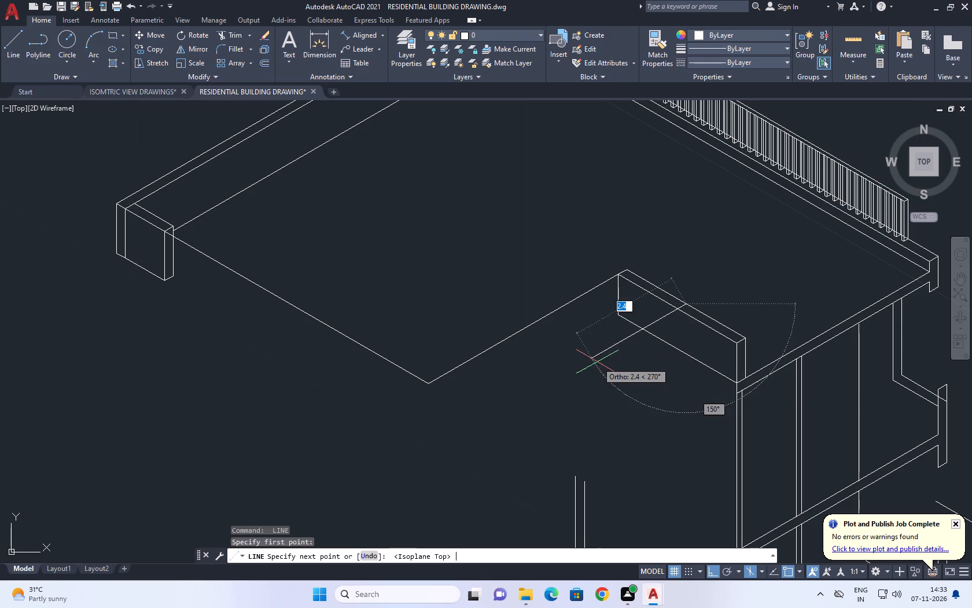
pyautogui.click(484, 415)
pyautogui.press('space')
# Delete the old upper roof edge line that meets the return wall's far top corner.
pyautogui.moveTo(539, 345); pyautogui.dragTo(522, 325)
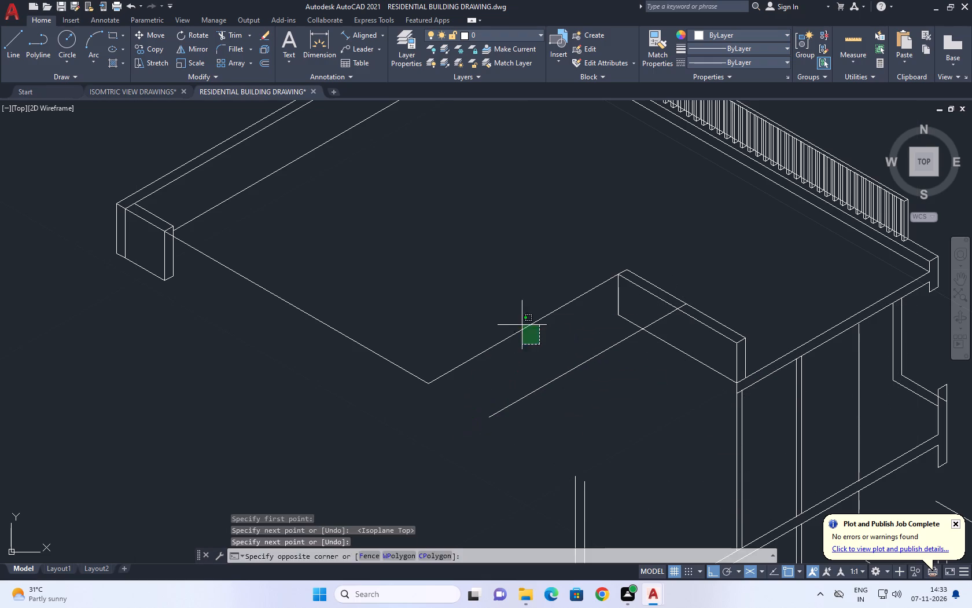
pyautogui.moveTo(495, 306); pyautogui.dragTo(487, 306)
pyautogui.press('Delete')
# Fillet the new roof edge line with the long front roof edge line into a sharp corner.
pyautogui.press('f')
pyautogui.press('space')
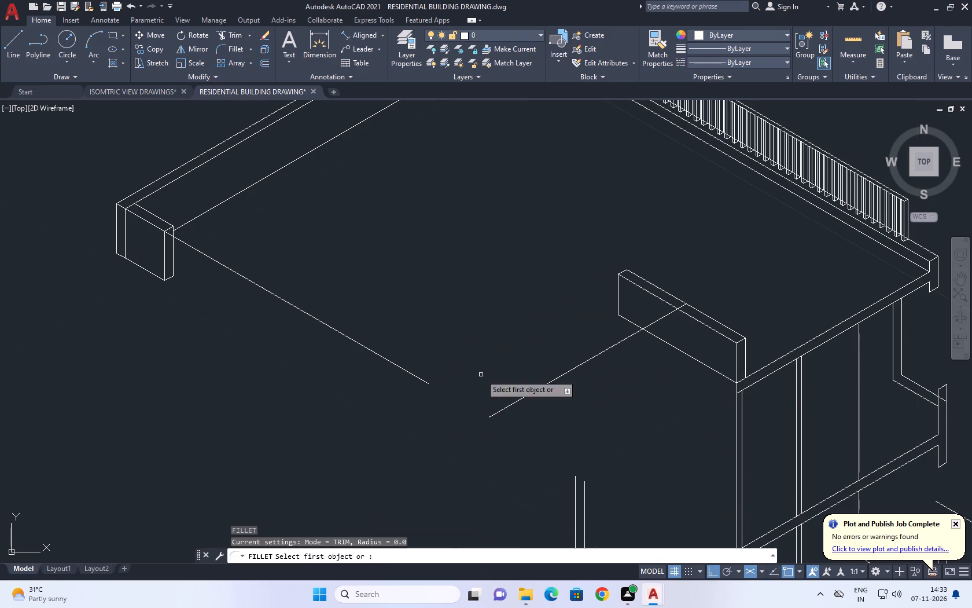
pyautogui.click(503, 408)
pyautogui.click(420, 380)
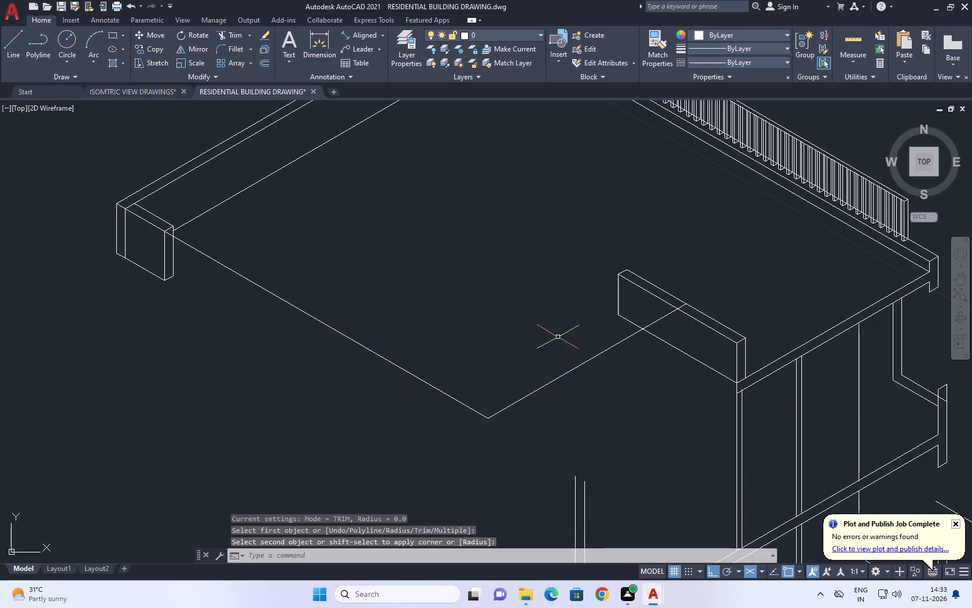
# Trim and remove the return wall's lines that extend beyond the new roof edge line.
pyautogui.press('t')
pyautogui.press('r')
pyautogui.press('space')
pyautogui.click(664, 267)
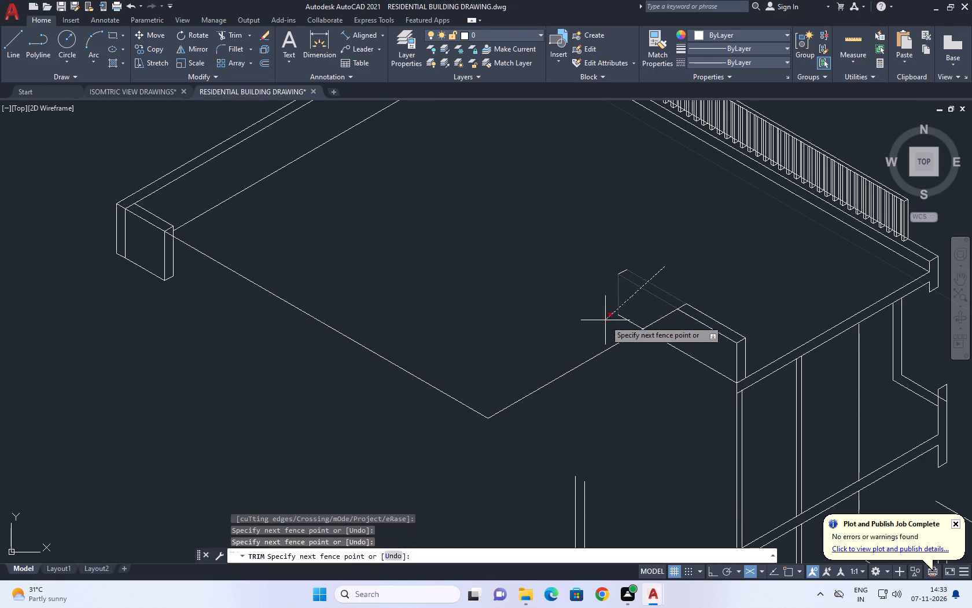
pyautogui.click(604, 324)
pyautogui.click(639, 306)
pyautogui.moveTo(623, 322); pyautogui.dragTo(621, 328)
pyautogui.click(642, 272)
pyautogui.click(618, 252)
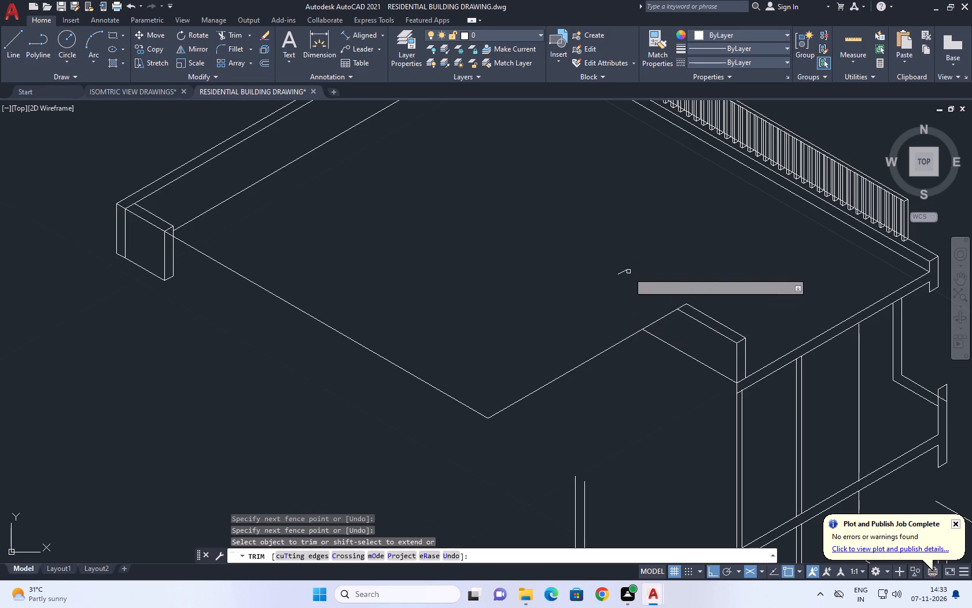
pyautogui.click(627, 277)
pyautogui.click(612, 250)
pyautogui.press('space')
# Draw a vertical line in the right isoplane from the return wall's front upper corner on the roof edge, down past its bottom edge.
pyautogui.scroll(-1, 595, 280)
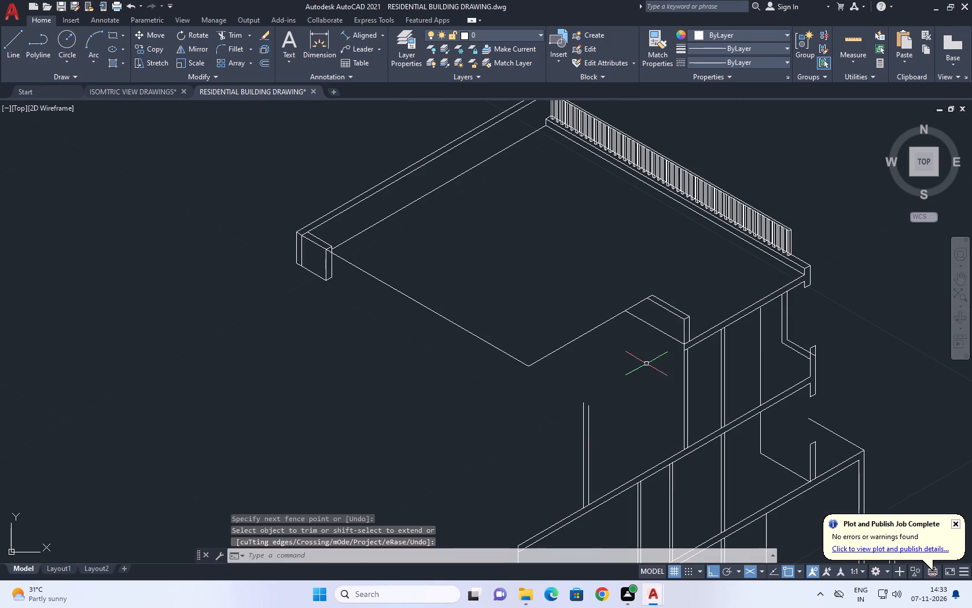
pyautogui.scroll(2, 636, 339)
pyautogui.moveTo(650, 329); pyautogui.dragTo(656, 327, button='middle')
pyautogui.press('l')
pyautogui.press('space')
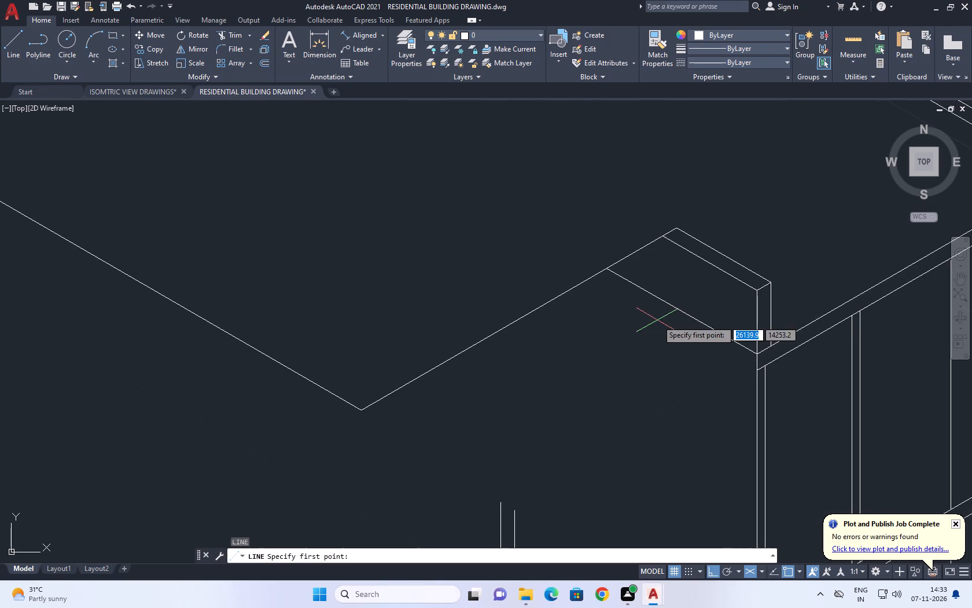
pyautogui.click(663, 235)
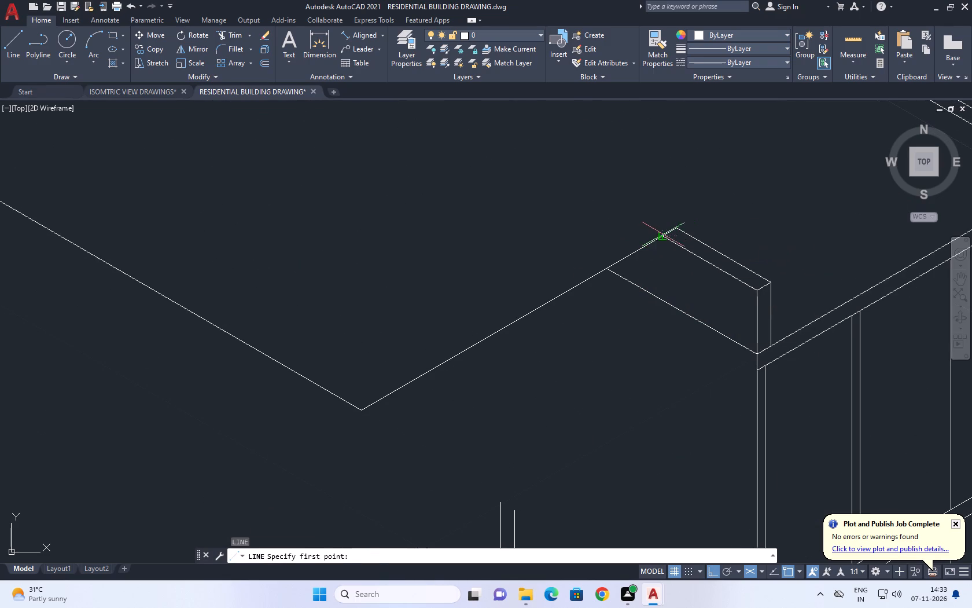
pyautogui.press('F5')
pyautogui.click(651, 342)
pyautogui.press('space')
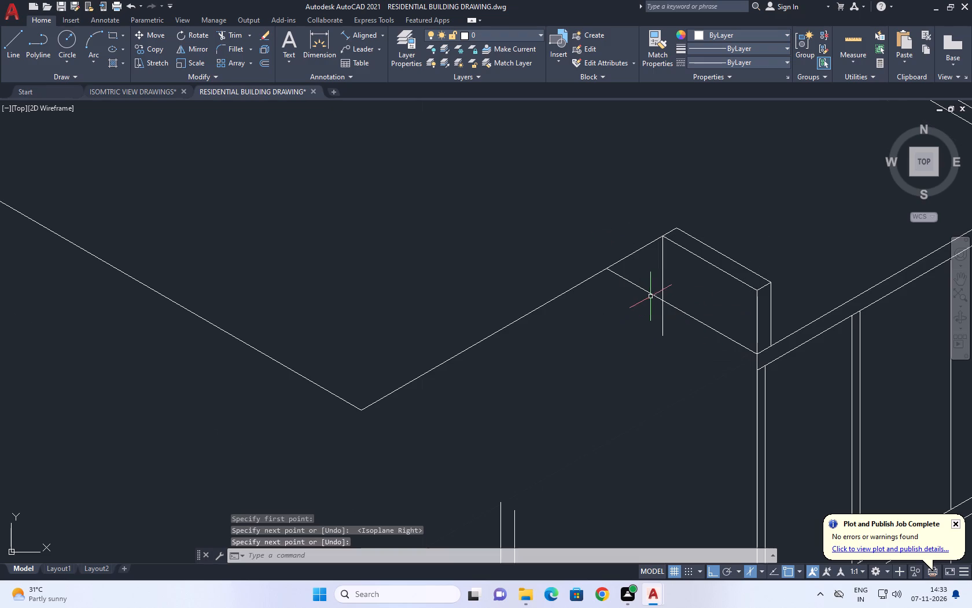
# Trim the return wall's bottom edge back to the new vertical line and trim that line's overhang below the edge.
pyautogui.write('TR')
pyautogui.press('space')
pyautogui.click(646, 288)
pyautogui.click(635, 307)
pyautogui.click(671, 320)
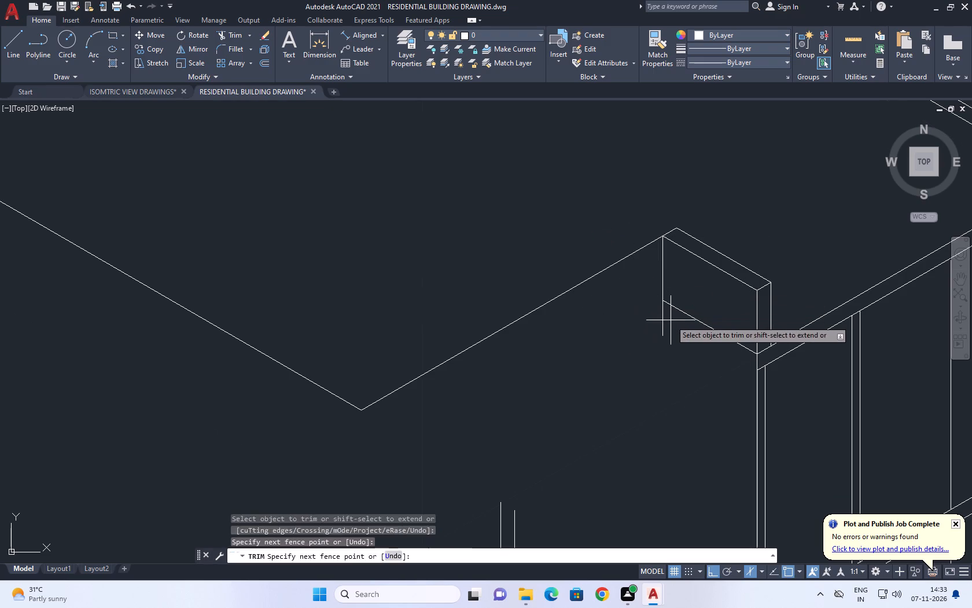
pyautogui.moveTo(638, 322); pyautogui.dragTo(632, 322)
pyautogui.press('space')
# Draw a narrow strip outline from the roof edge, parallel to the return wall, about 1.5 long and 0.1 wide, back across the roof edge.
pyautogui.scroll(-1, 641, 299)
pyautogui.moveTo(647, 292); pyautogui.dragTo(680, 311, button='middle')
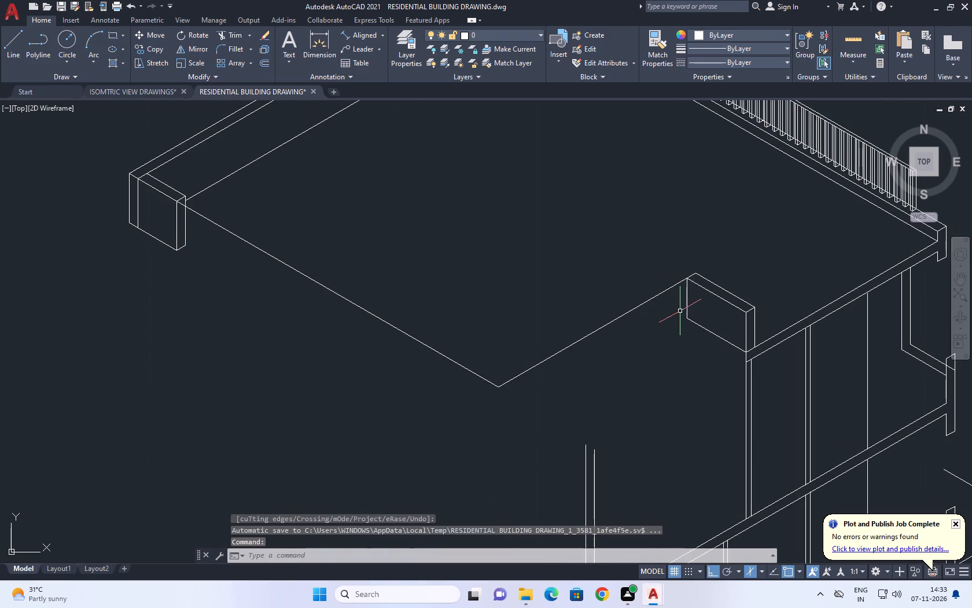
pyautogui.write('L')
pyautogui.press('space')
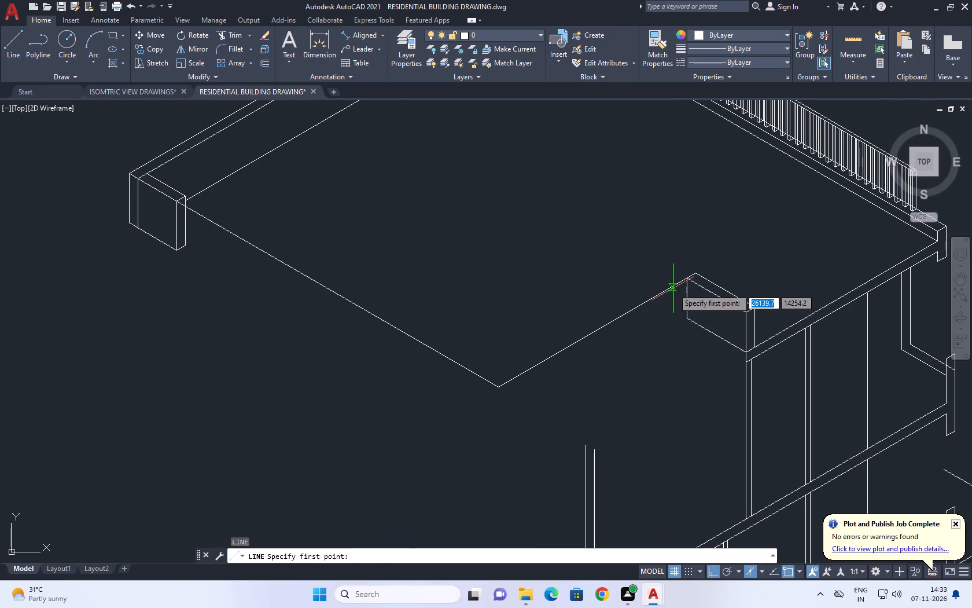
pyautogui.click(673, 288)
pyautogui.press('F5')
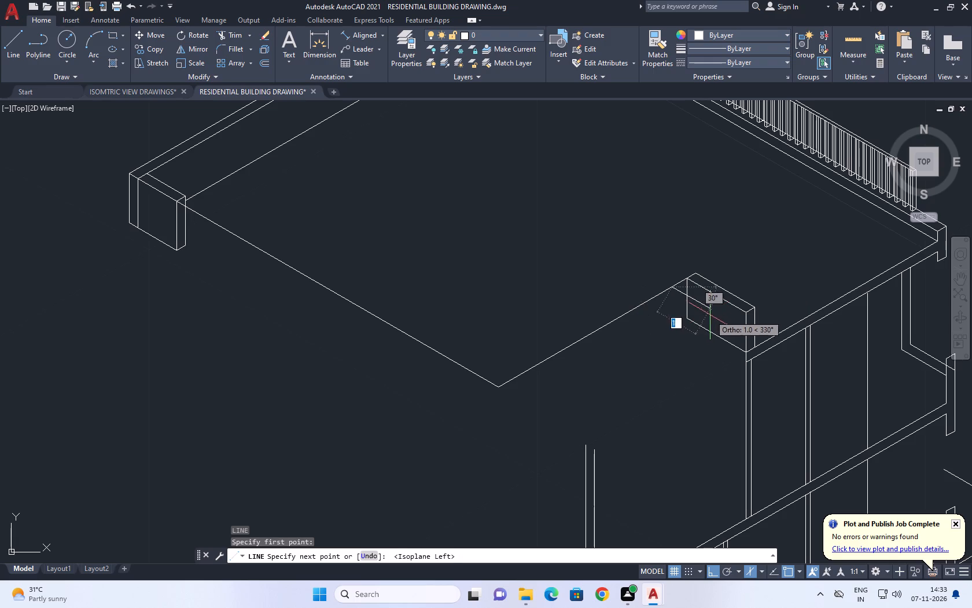
pyautogui.scroll(3, 716, 317)
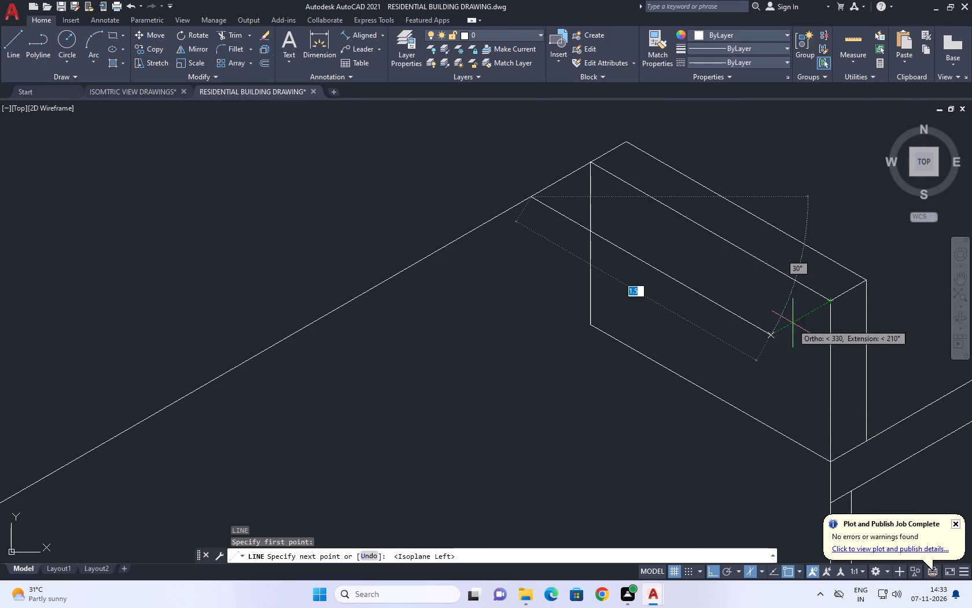
pyautogui.click(772, 336)
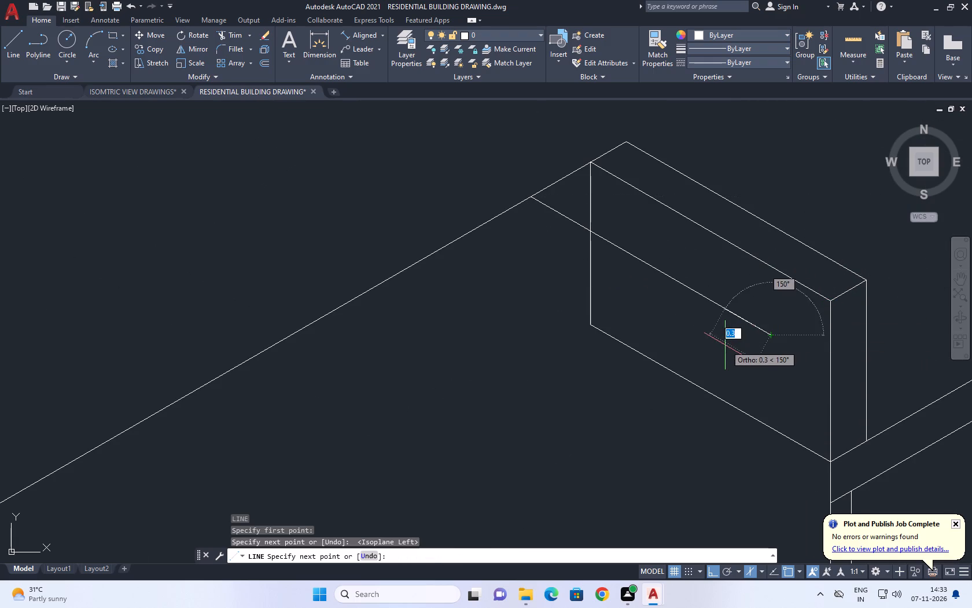
pyautogui.press('F5')
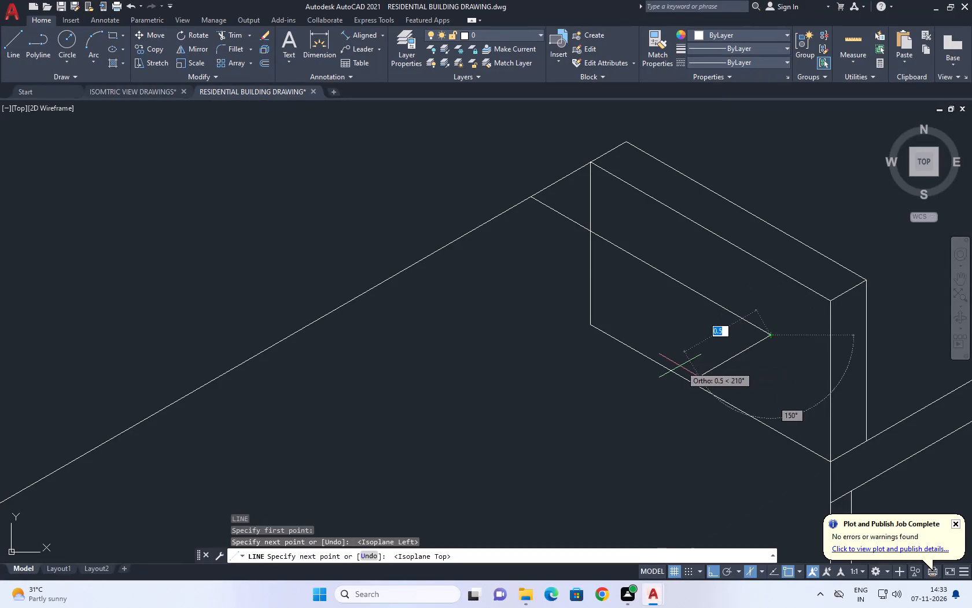
pyautogui.click(746, 346)
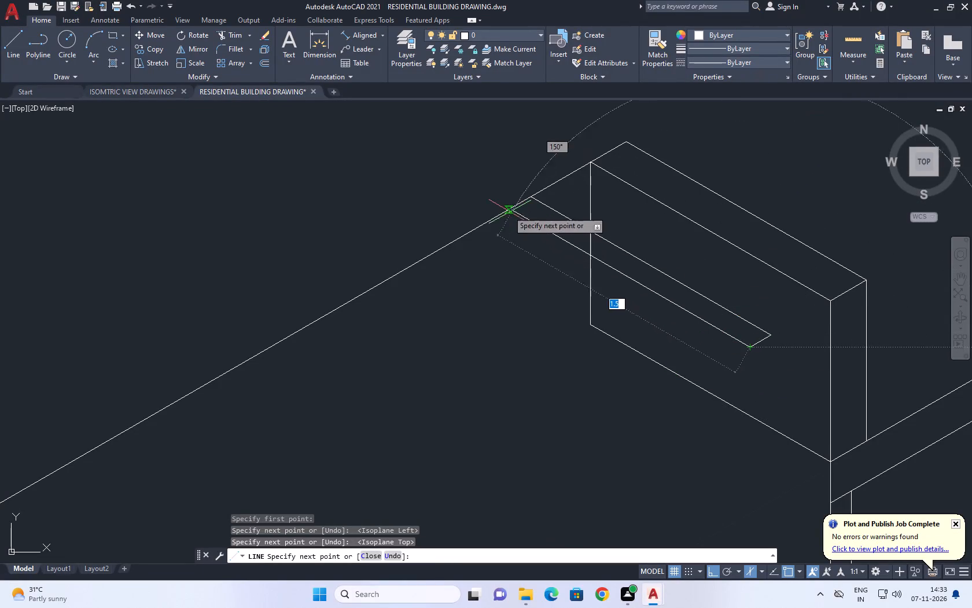
pyautogui.click(495, 205)
pyautogui.press('space')
# Trim the end of the strip's front line that extends beyond the roof edge line.
pyautogui.press('t')
pyautogui.press('r')
pyautogui.press('space')
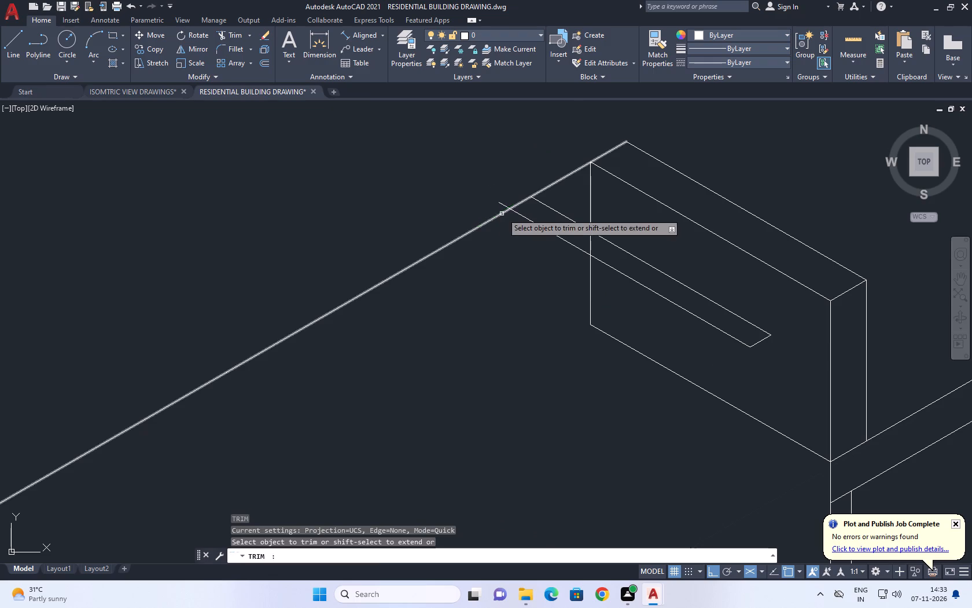
pyautogui.click(510, 202)
pyautogui.click(494, 212)
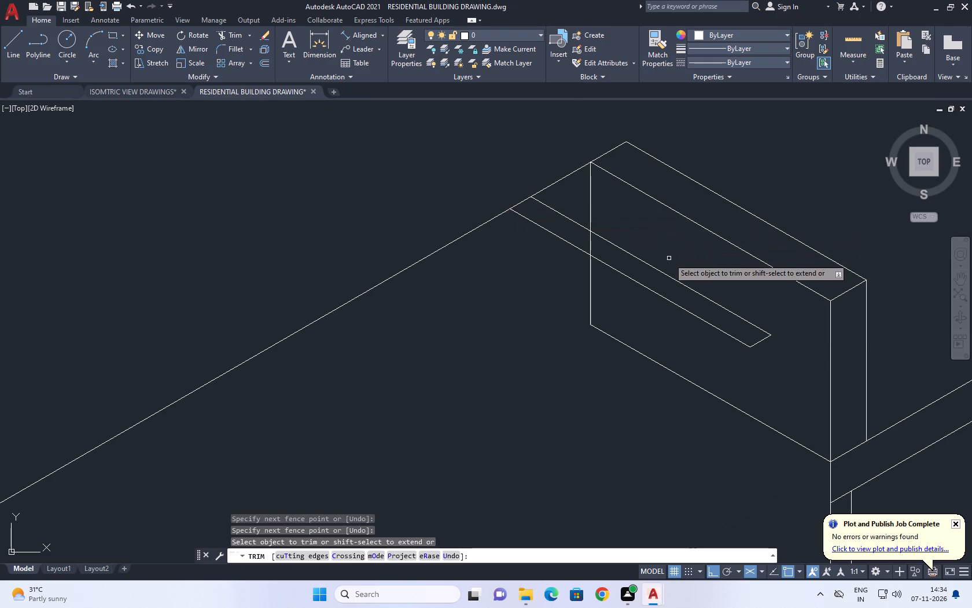
pyautogui.press('space')
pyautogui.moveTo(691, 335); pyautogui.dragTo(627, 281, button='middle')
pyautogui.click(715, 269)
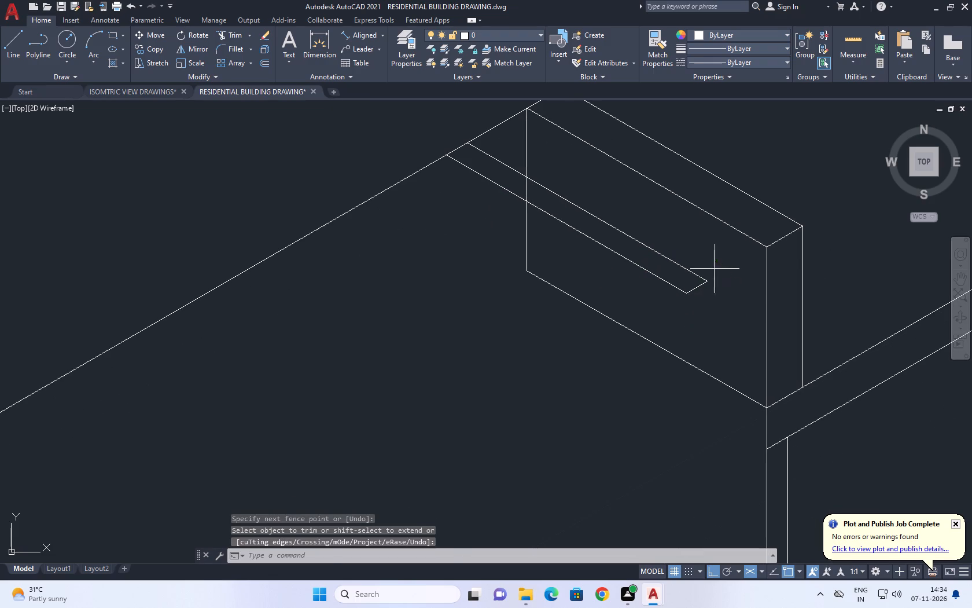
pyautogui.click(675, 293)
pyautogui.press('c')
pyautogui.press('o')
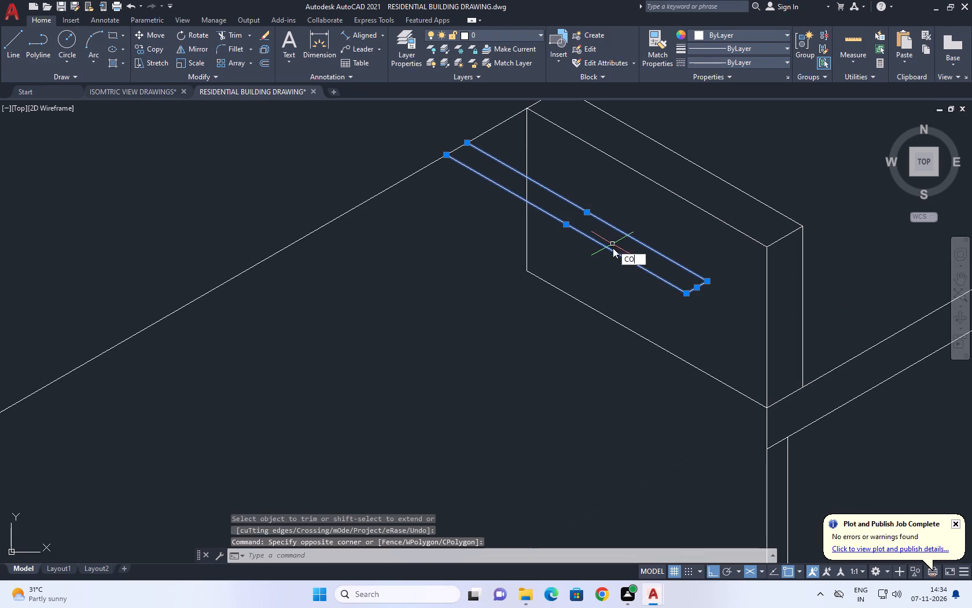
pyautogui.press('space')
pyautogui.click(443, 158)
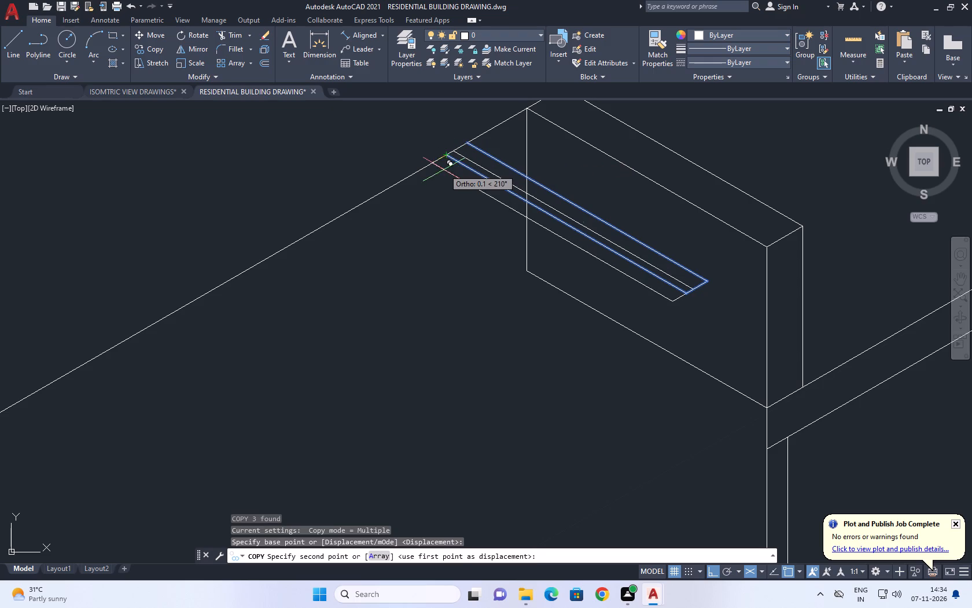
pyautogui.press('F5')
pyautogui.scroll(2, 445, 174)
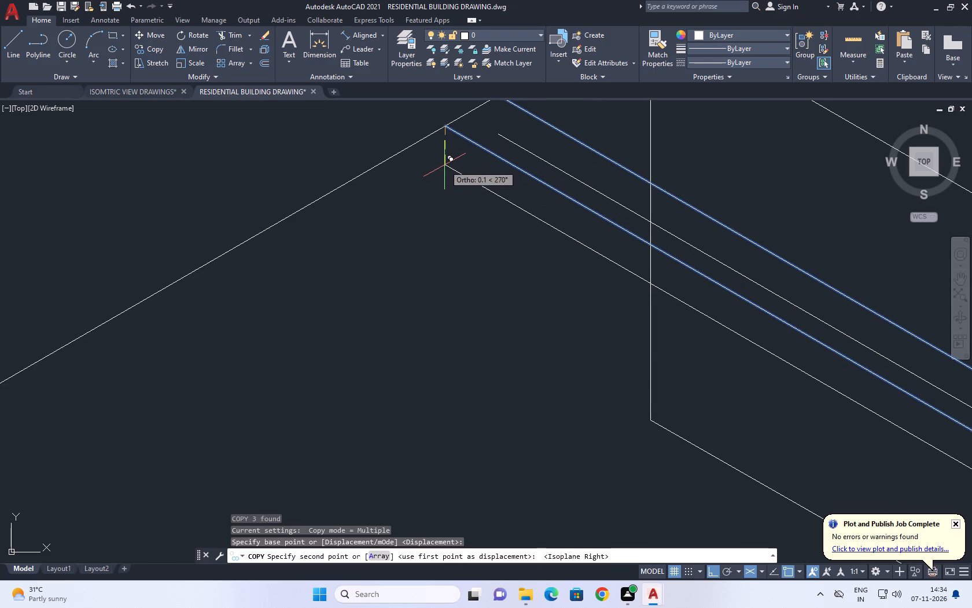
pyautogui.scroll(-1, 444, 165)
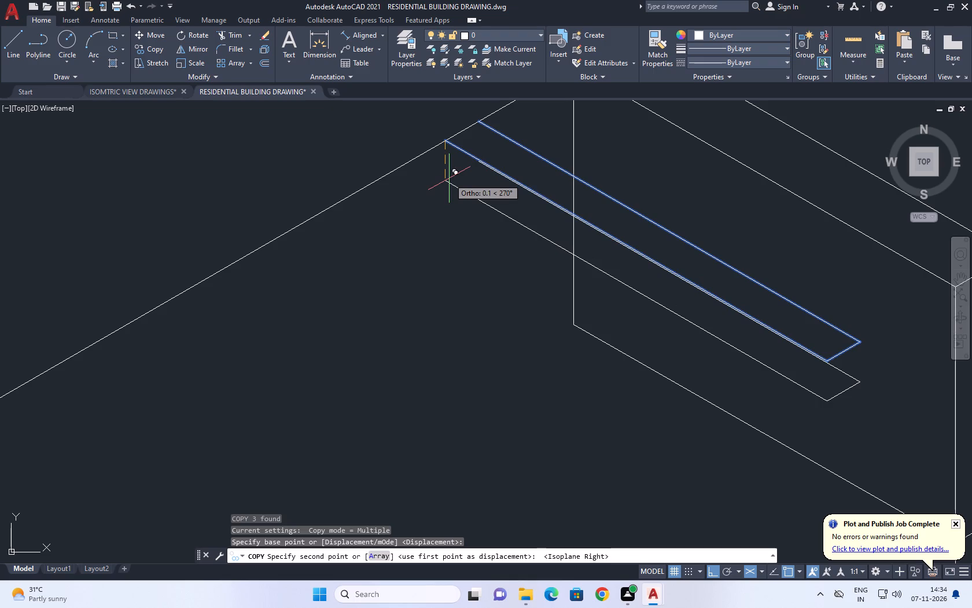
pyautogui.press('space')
# Move the strip's front long line to the midpoint of its short end line to halve the strip's width.
pyautogui.click(664, 274)
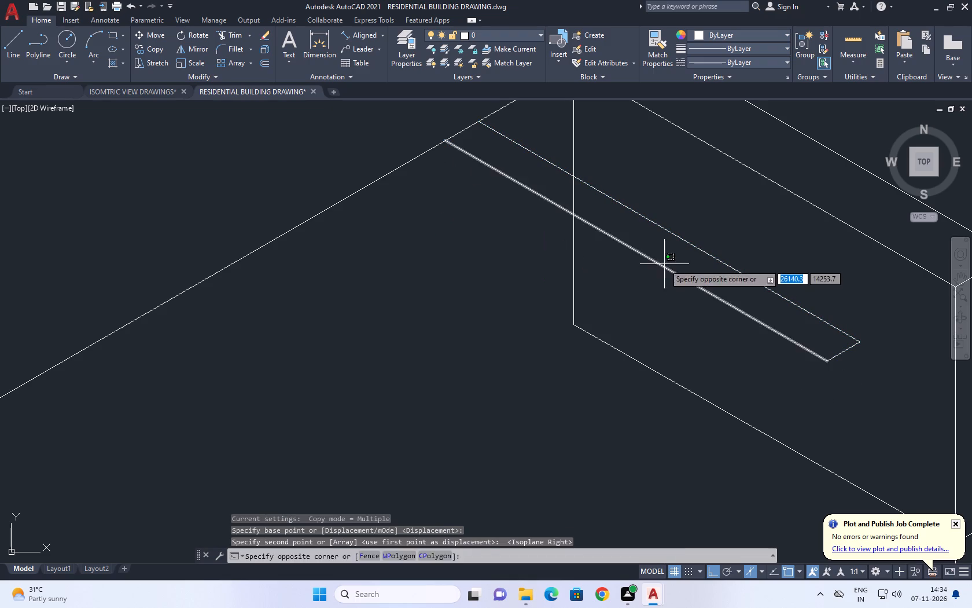
pyautogui.moveTo(664, 263); pyautogui.dragTo(649, 256)
pyautogui.moveTo(700, 315); pyautogui.dragTo(643, 310, button='middle')
pyautogui.write('M')
pyautogui.press('space')
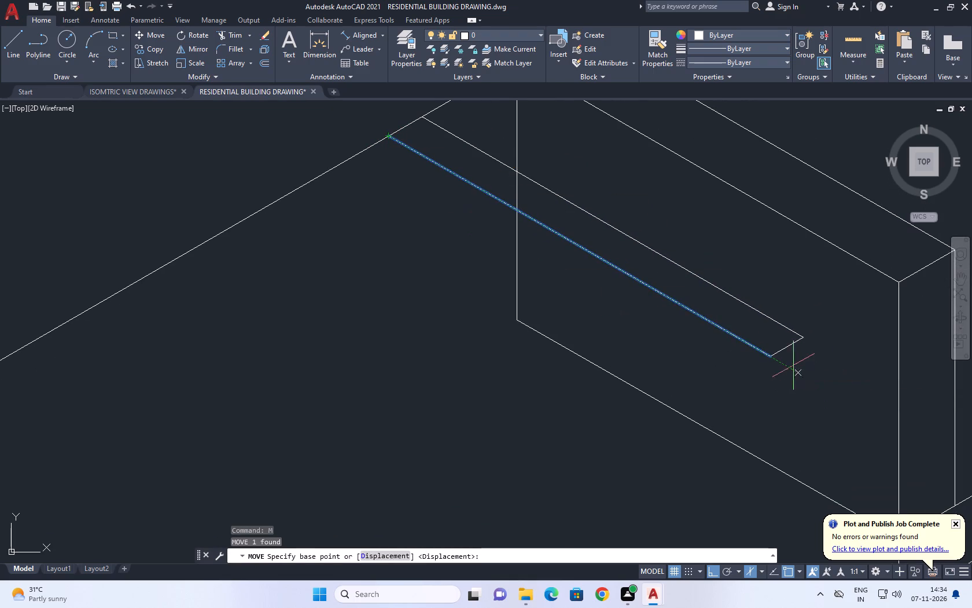
pyautogui.click(771, 358)
pyautogui.click(785, 349)
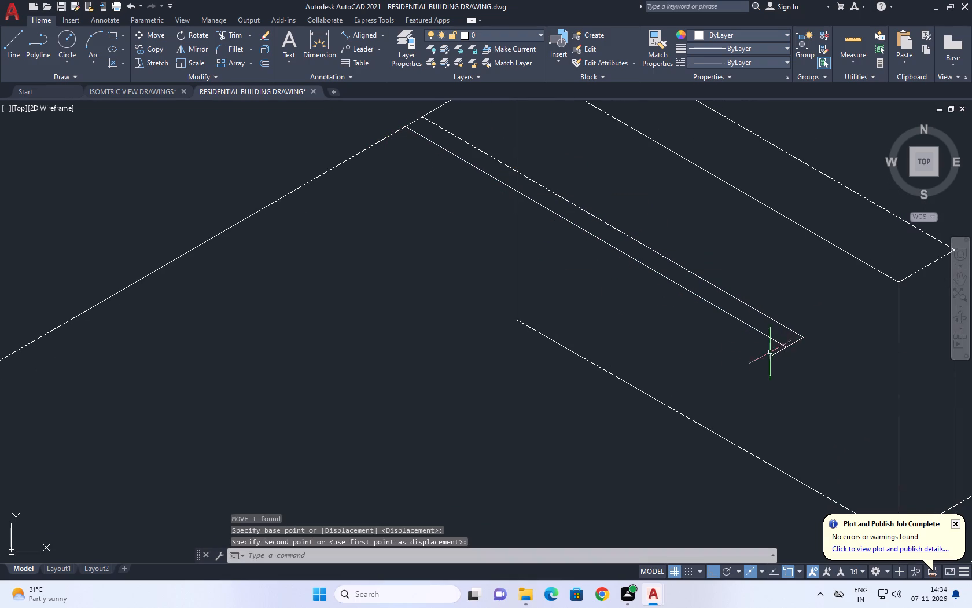
# Trim the part of the short end line that projects beyond the strip's moved front line.
pyautogui.moveTo(776, 357); pyautogui.dragTo(741, 391, button='middle')
pyautogui.press('t')
pyautogui.press('r')
pyautogui.press('space')
pyautogui.click(743, 394)
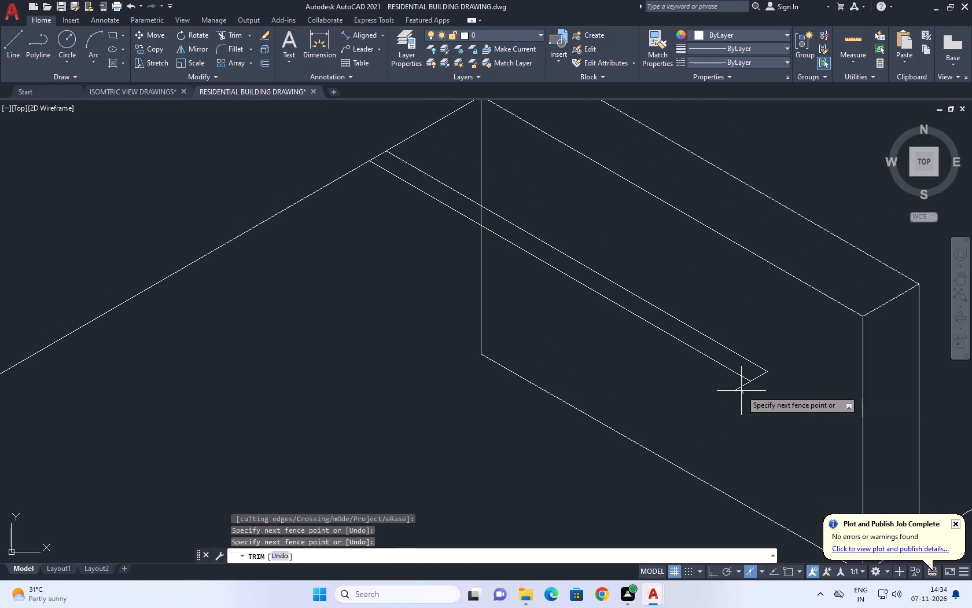
pyautogui.click(729, 382)
pyautogui.press('space')
# Copy the strip's three outline lines about 0.1 straight down in the right isoplane.
pyautogui.click(800, 357)
pyautogui.moveTo(741, 390); pyautogui.dragTo(738, 397)
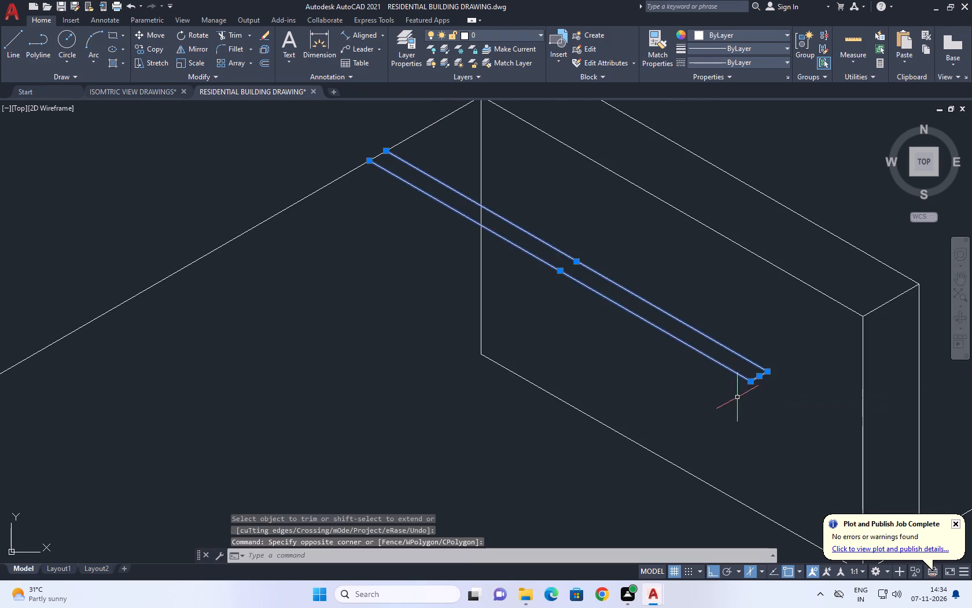
pyautogui.moveTo(776, 360); pyautogui.dragTo(634, 361, button='middle')
pyautogui.press('c')
pyautogui.write('O')
pyautogui.press('space')
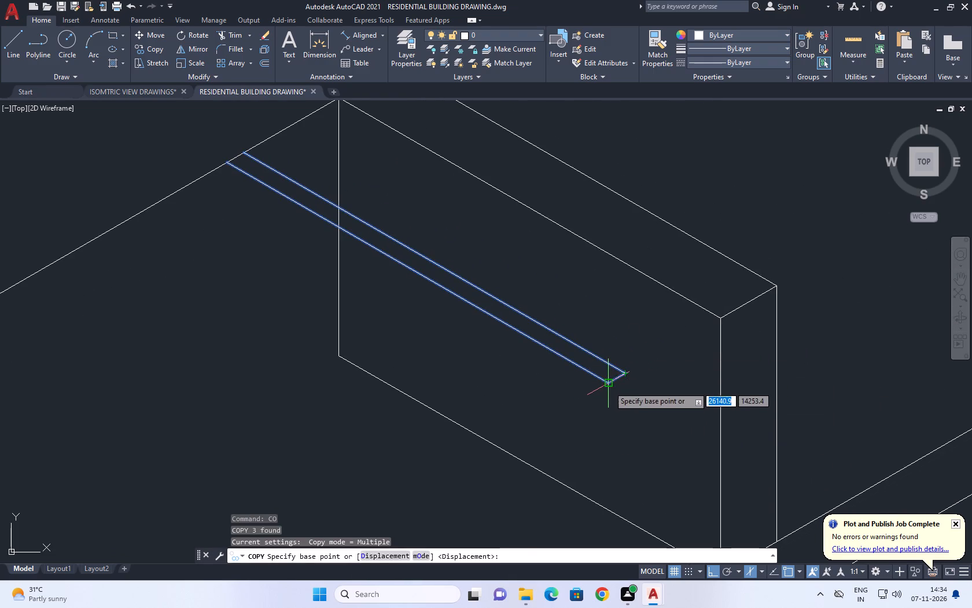
pyautogui.click(610, 384)
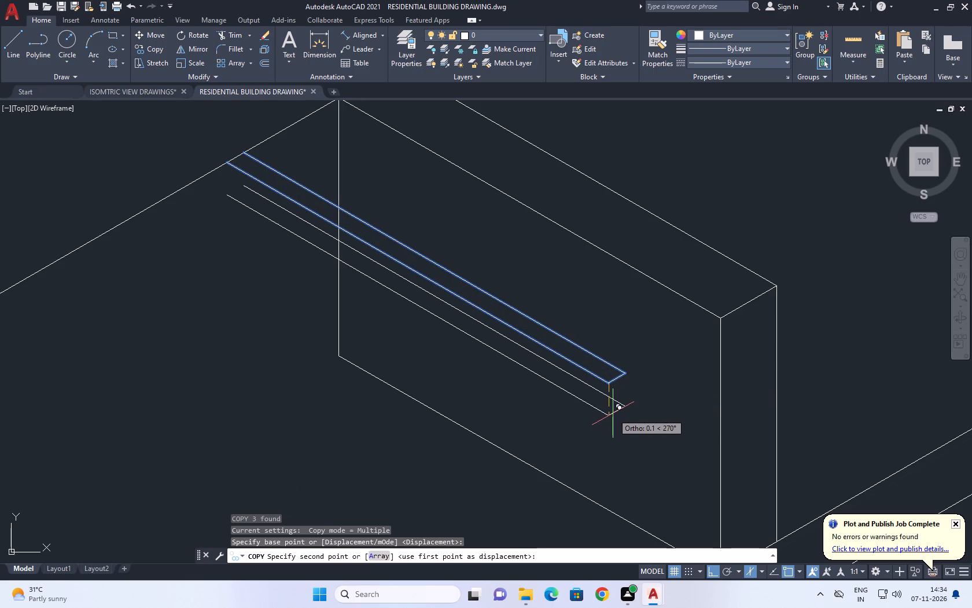
pyautogui.click(612, 413)
pyautogui.press('space')
# Draw two vertical lines joining the upper and lower corners at the strip's free end.
pyautogui.press('l')
pyautogui.press('space')
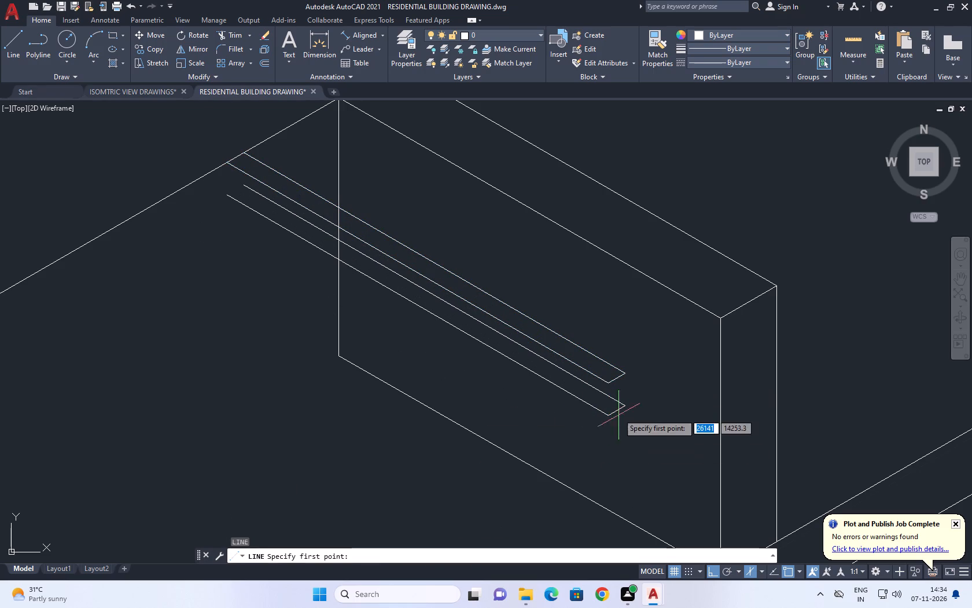
pyautogui.click(606, 382)
pyautogui.click(605, 411)
pyautogui.press('space')
pyautogui.press('space')
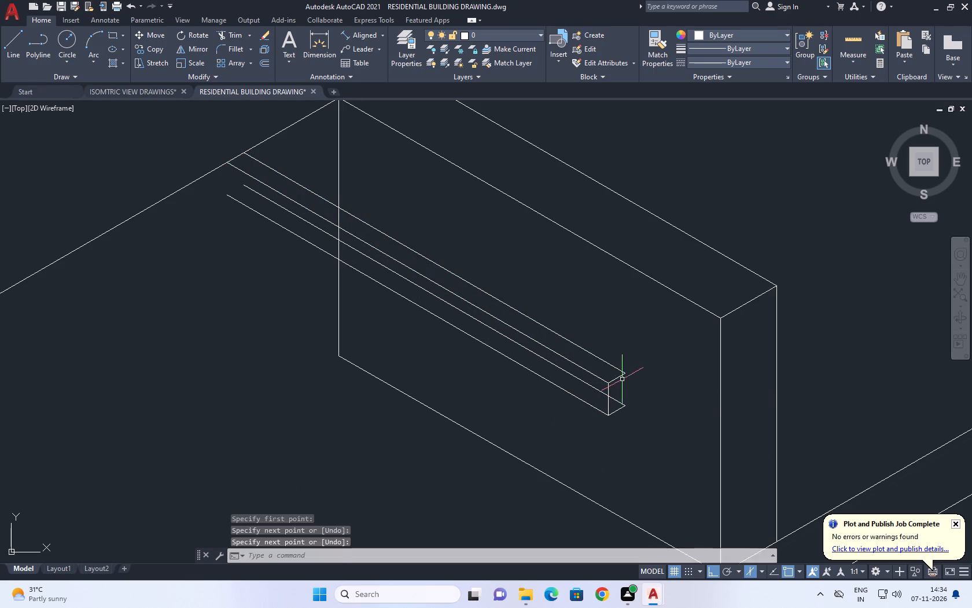
pyautogui.click(624, 373)
pyautogui.click(621, 406)
pyautogui.press('space')
# Delete the hidden lower back line of the bar.
pyautogui.moveTo(532, 376); pyautogui.dragTo(601, 409, button='middle')
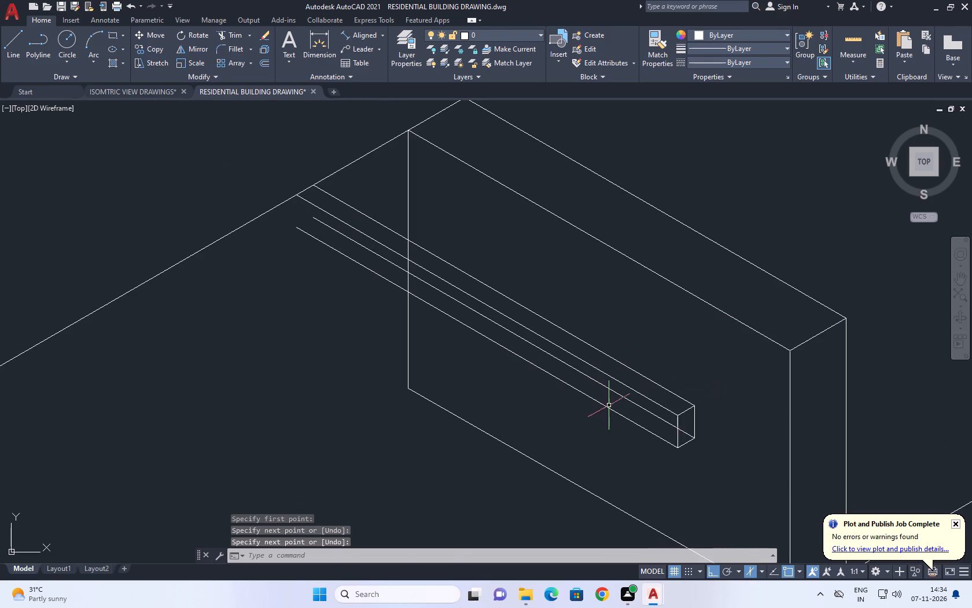
pyautogui.click(627, 395)
pyautogui.click(607, 401)
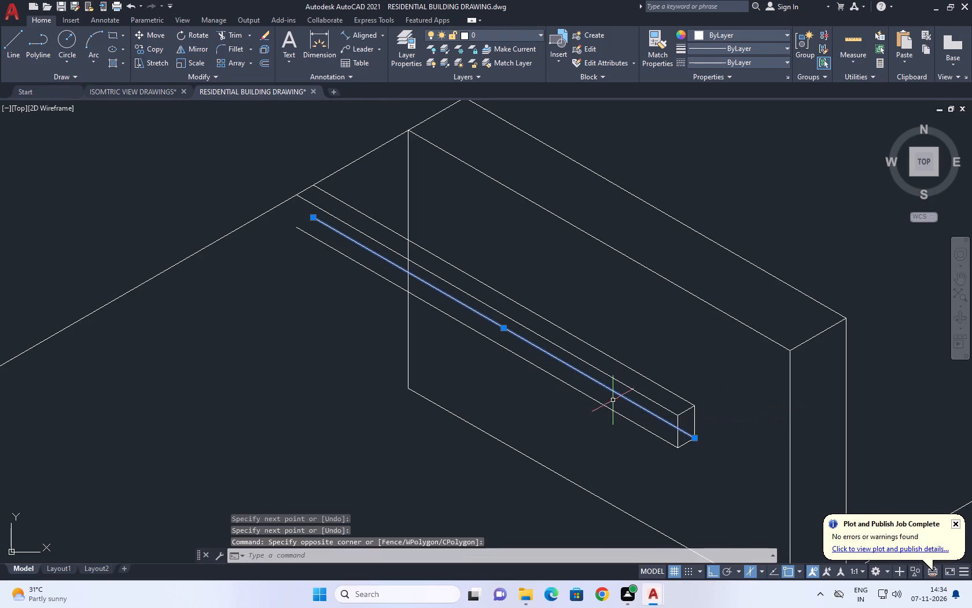
pyautogui.press('Delete')
# Extend the bar's lower front line to the roof edge line.
pyautogui.moveTo(516, 329); pyautogui.dragTo(602, 382, button='middle')
pyautogui.moveTo(475, 335); pyautogui.dragTo(511, 354, button='middle')
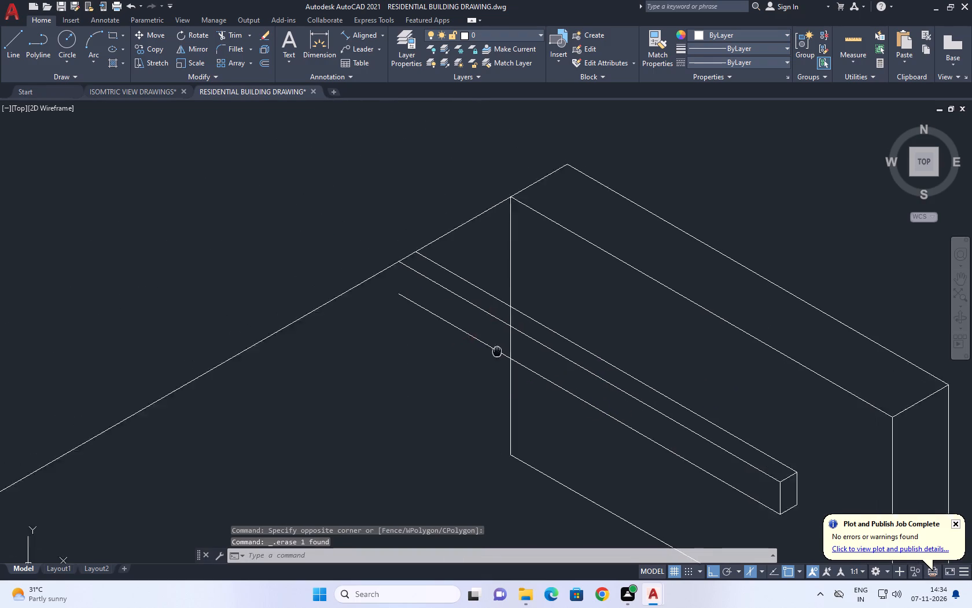
pyautogui.moveTo(511, 354); pyautogui.dragTo(553, 362, button='middle')
pyautogui.press('r')
pyautogui.press('e')
pyautogui.press('Escape')
pyautogui.press('Escape')
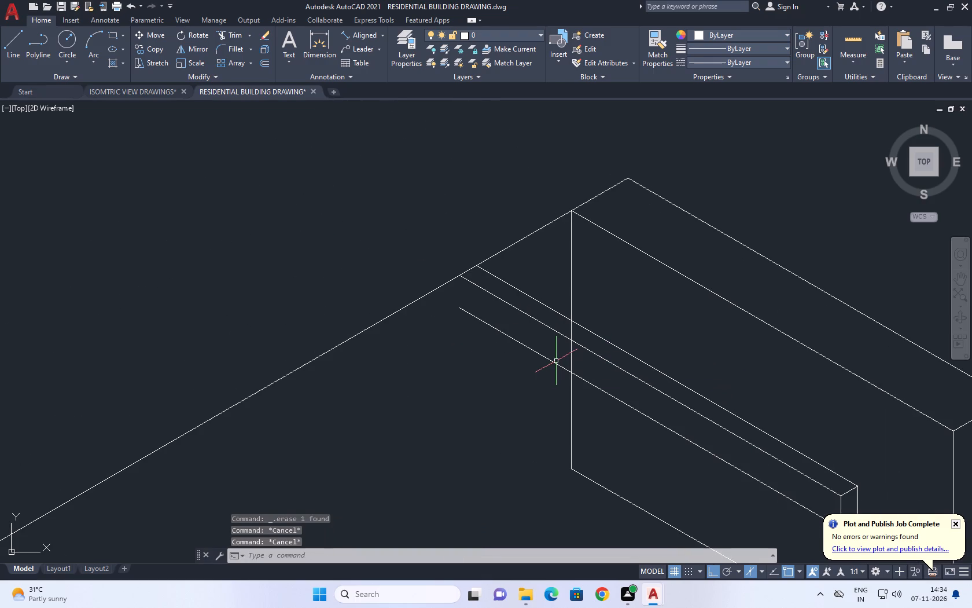
pyautogui.press('e')
pyautogui.press('x')
pyautogui.press('space')
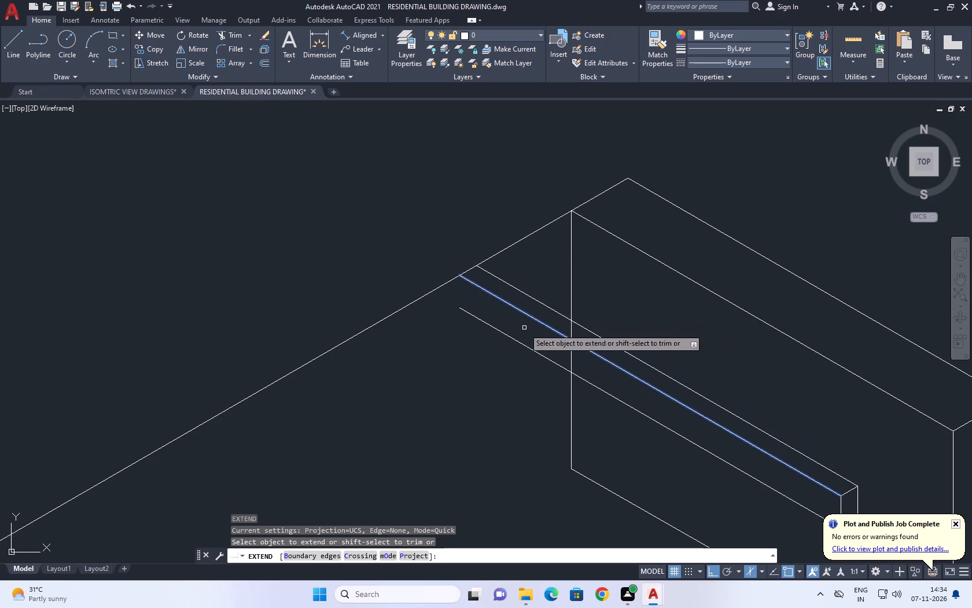
pyautogui.click(524, 329)
pyautogui.click(509, 346)
pyautogui.press('space')
# Trim away the parapet return wall's vertical edge where the bar passes in front of it.
pyautogui.scroll(-1, 565, 343)
pyautogui.moveTo(662, 357); pyautogui.dragTo(588, 311, button='middle')
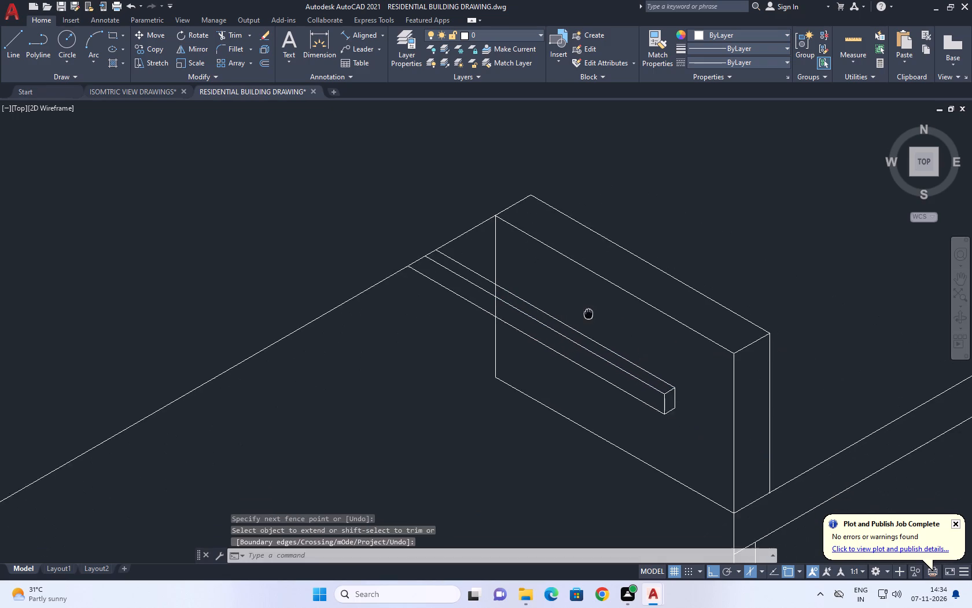
pyautogui.moveTo(588, 311); pyautogui.dragTo(587, 311, button='middle')
pyautogui.moveTo(546, 307); pyautogui.dragTo(591, 341, button='middle')
pyautogui.write('TR')
pyautogui.press('space')
pyautogui.scroll(2, 554, 346)
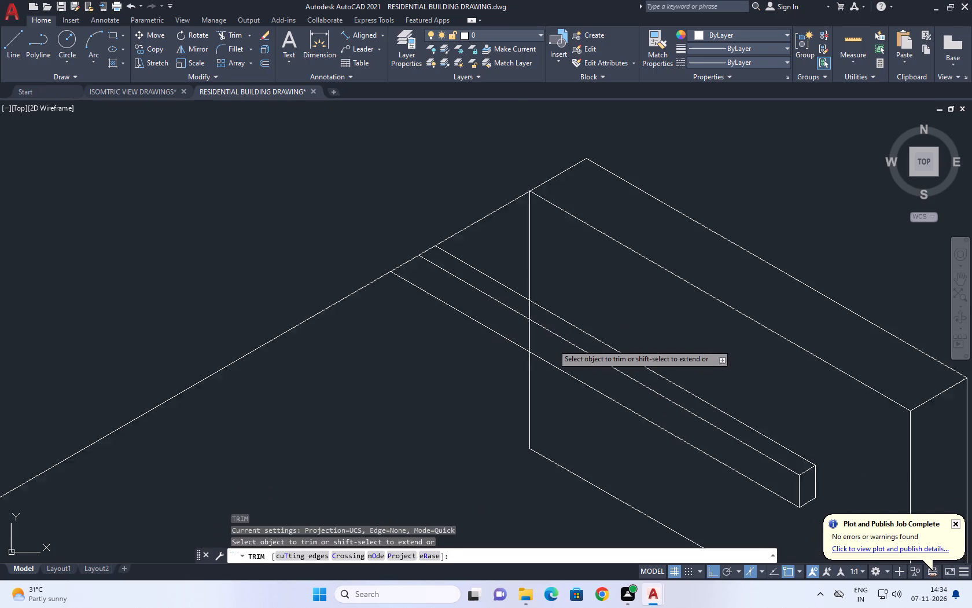
pyautogui.click(546, 341)
pyautogui.click(510, 322)
pyautogui.click(535, 302)
pyautogui.moveTo(507, 281); pyautogui.dragTo(496, 281)
pyautogui.scroll(-2, 543, 286)
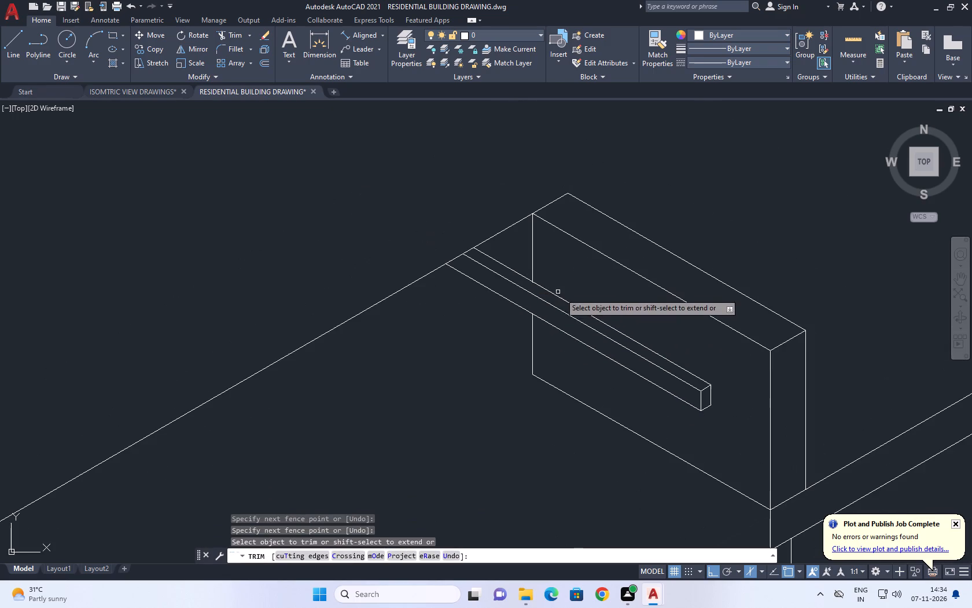
pyautogui.press('space')
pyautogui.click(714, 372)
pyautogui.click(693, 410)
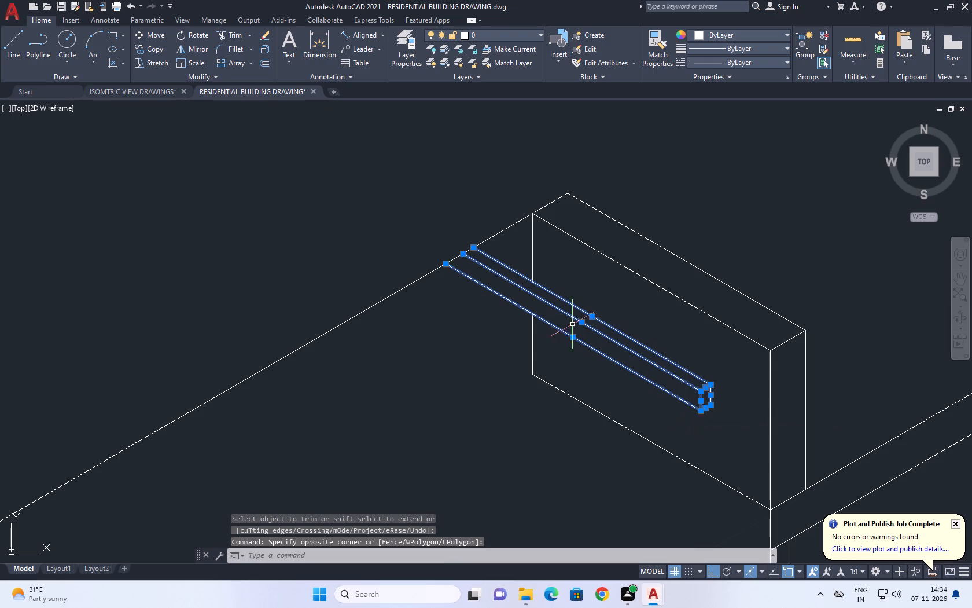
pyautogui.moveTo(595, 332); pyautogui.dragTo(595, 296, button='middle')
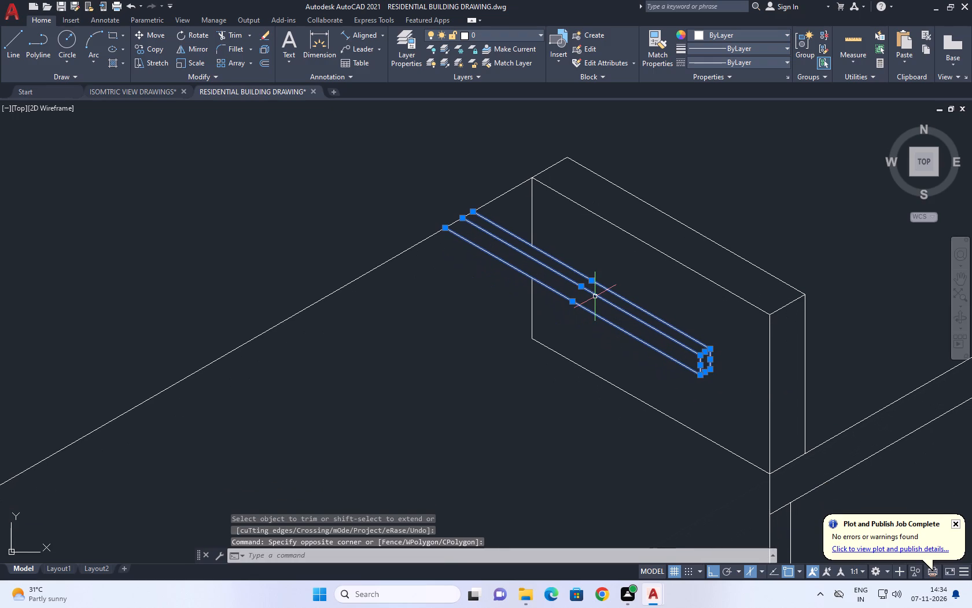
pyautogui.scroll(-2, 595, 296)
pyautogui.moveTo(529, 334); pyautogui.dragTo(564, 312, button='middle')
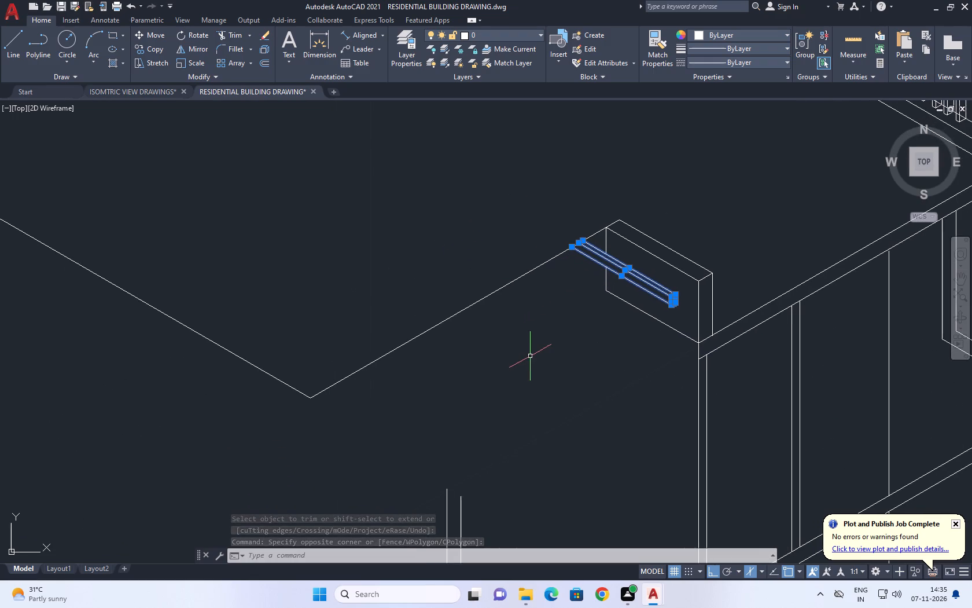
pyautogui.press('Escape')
# Draw a line about 1.5 long in the left isoplane from the roof corner, continuing the roof edge into alignment with the return wall's end corner.
pyautogui.moveTo(455, 386); pyautogui.dragTo(482, 367, button='middle')
pyautogui.press('l')
pyautogui.press('space')
pyautogui.moveTo(371, 411); pyautogui.dragTo(515, 335, button='middle')
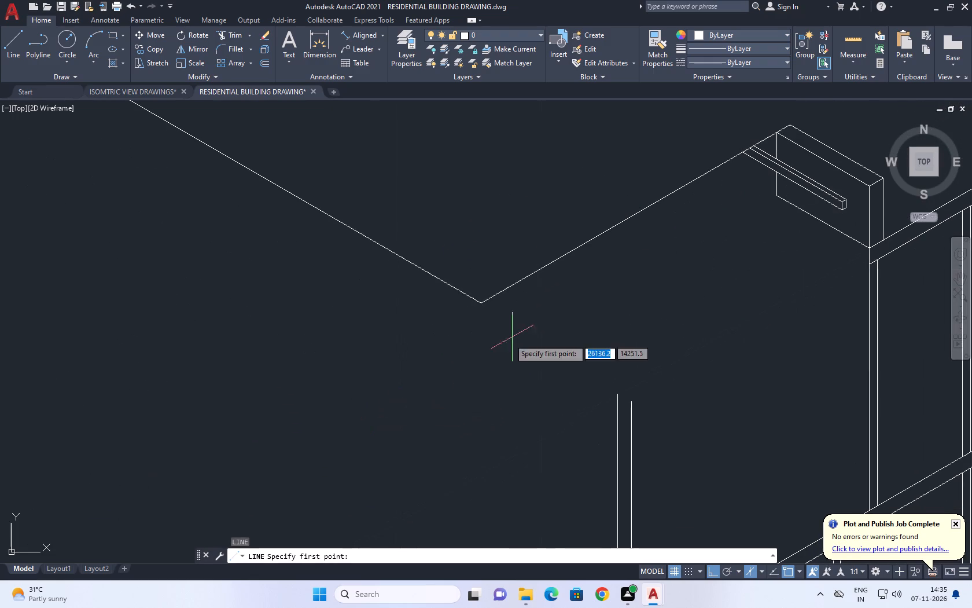
pyautogui.click(481, 304)
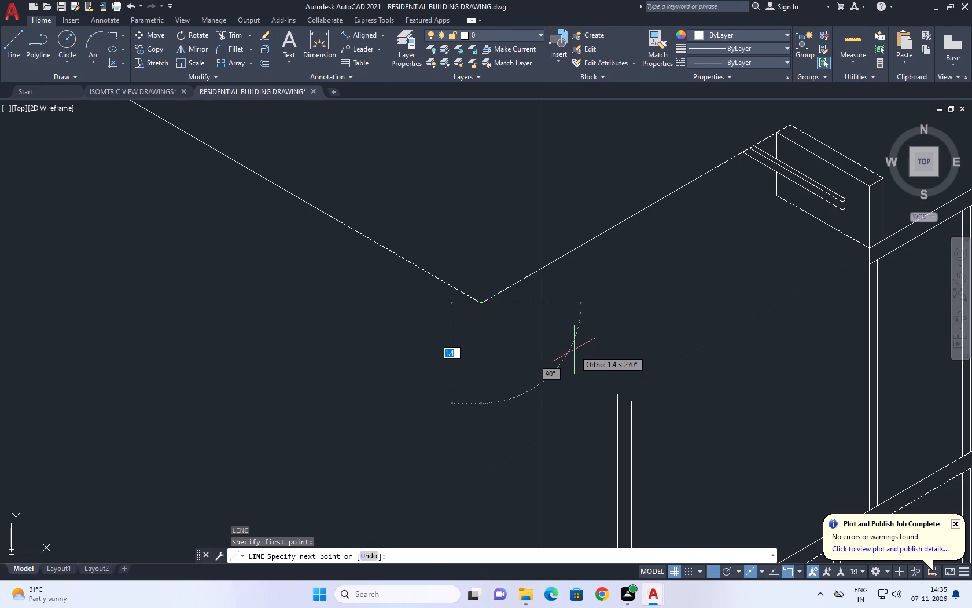
pyautogui.press('F5')
pyautogui.scroll(-1, 584, 350)
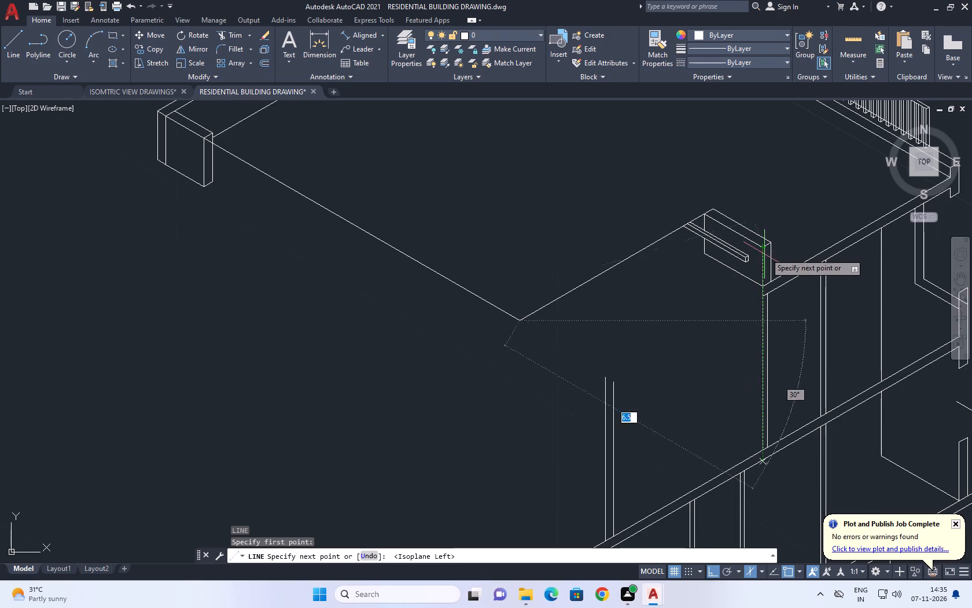
pyautogui.click(580, 354)
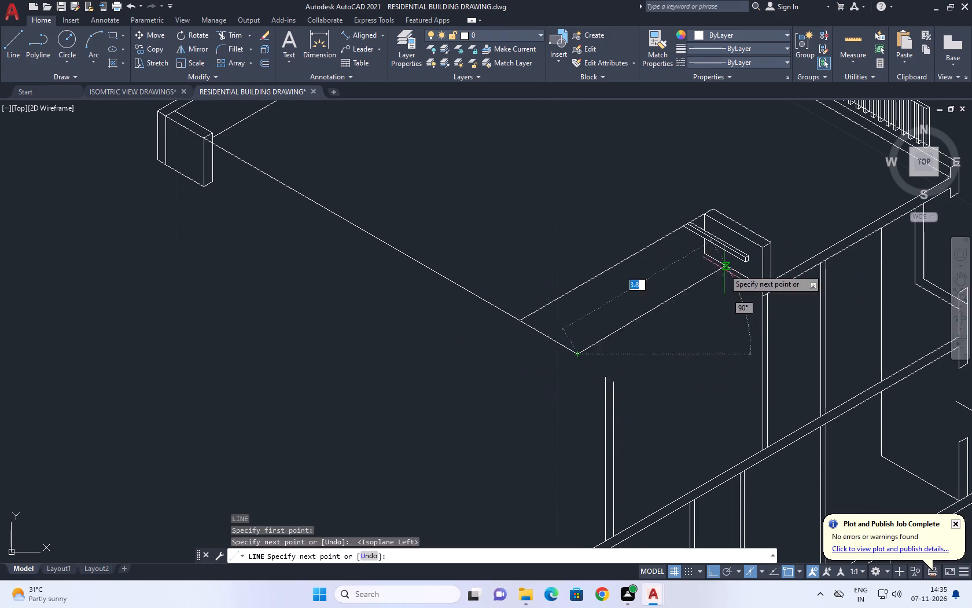
pyautogui.press('space')
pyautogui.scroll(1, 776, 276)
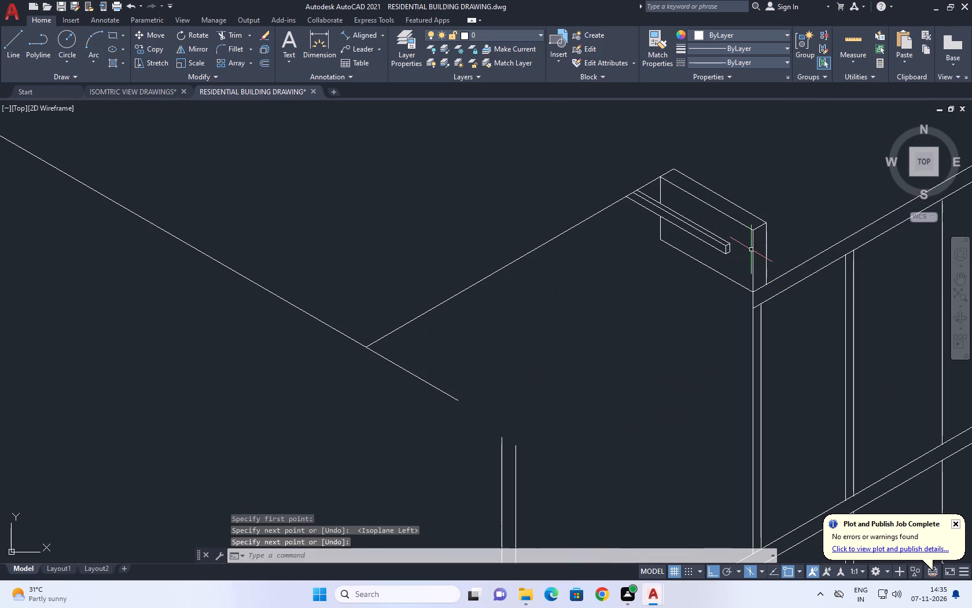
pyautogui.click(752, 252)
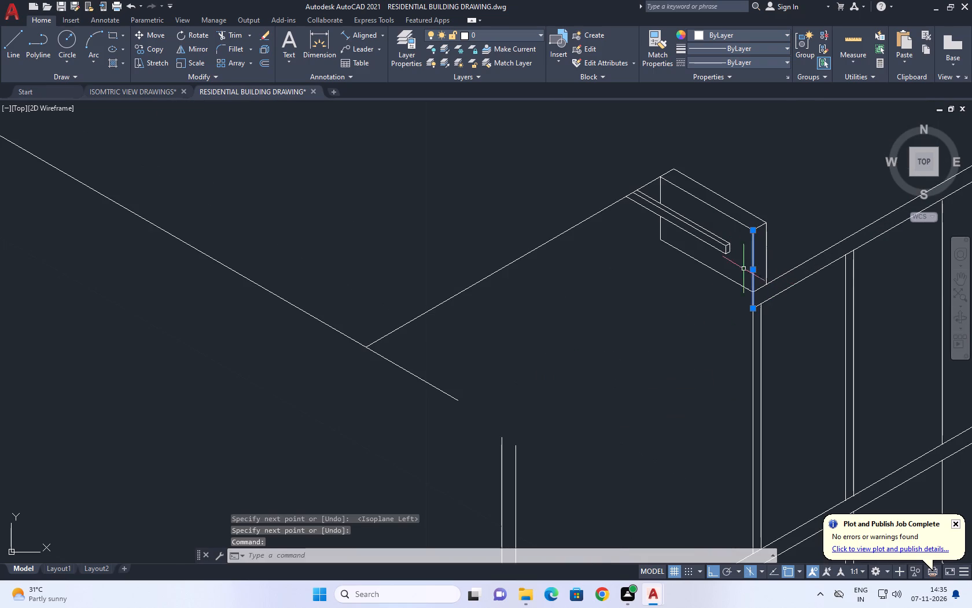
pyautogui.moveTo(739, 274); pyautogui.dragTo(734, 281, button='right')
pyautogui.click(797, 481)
# Copy the return wall's outer vertical edge from its top corner to the free end of the extended roof edge line.
pyautogui.click(770, 246)
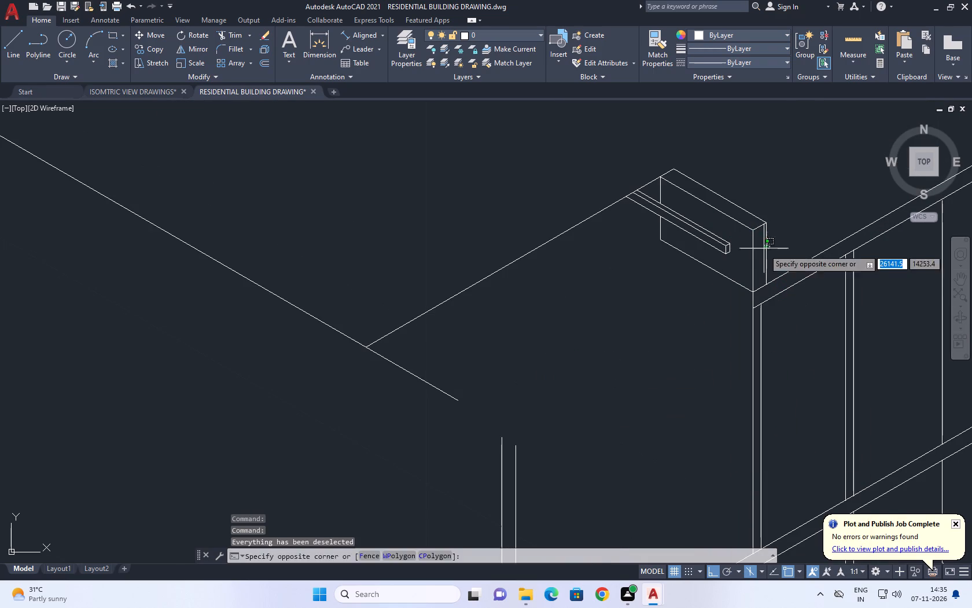
pyautogui.click(759, 258)
pyautogui.press('c')
pyautogui.press('o')
pyautogui.press('space')
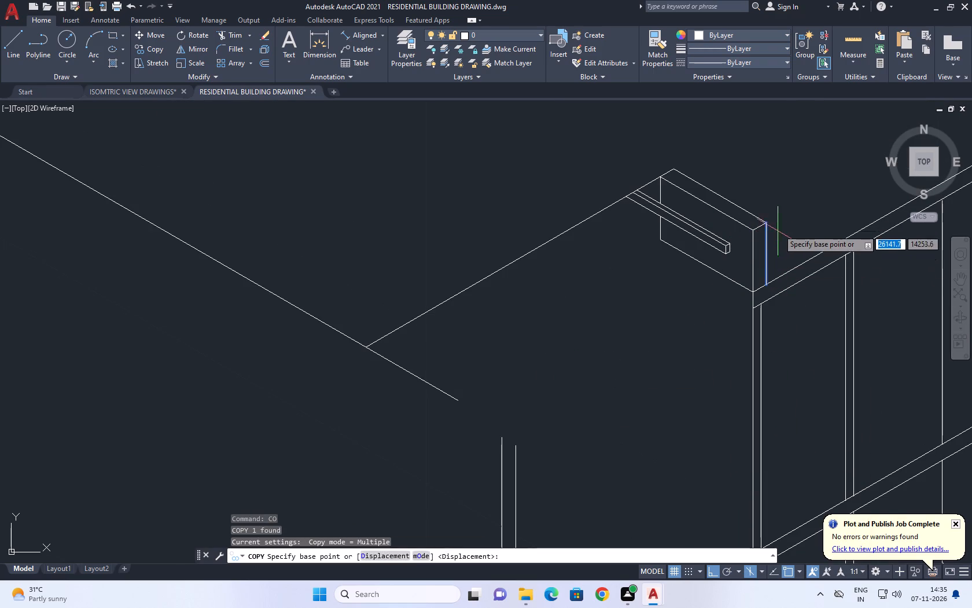
pyautogui.click(764, 222)
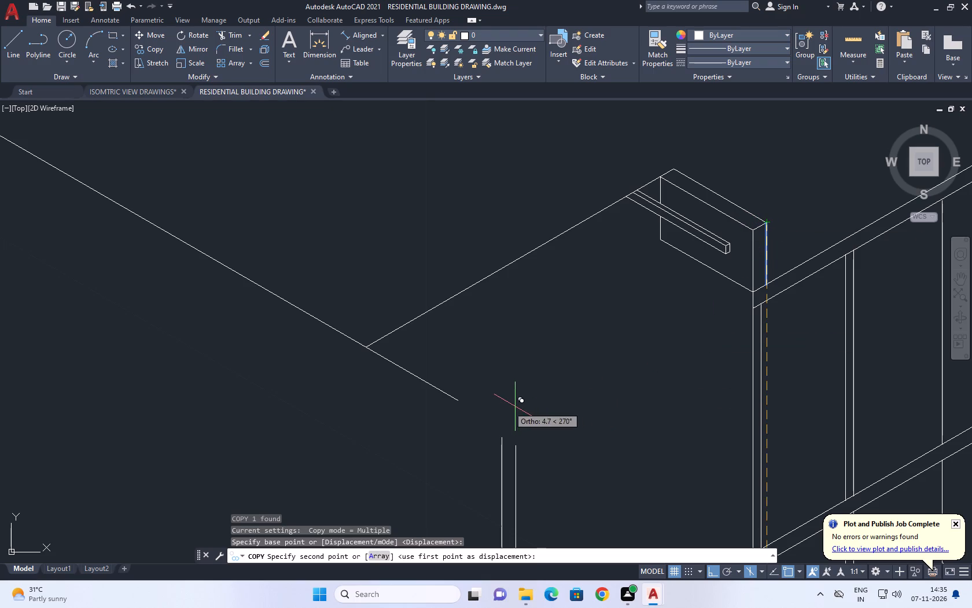
pyautogui.click(463, 401)
pyautogui.scroll(1, 506, 398)
pyautogui.moveTo(524, 396); pyautogui.dragTo(616, 336, button='middle')
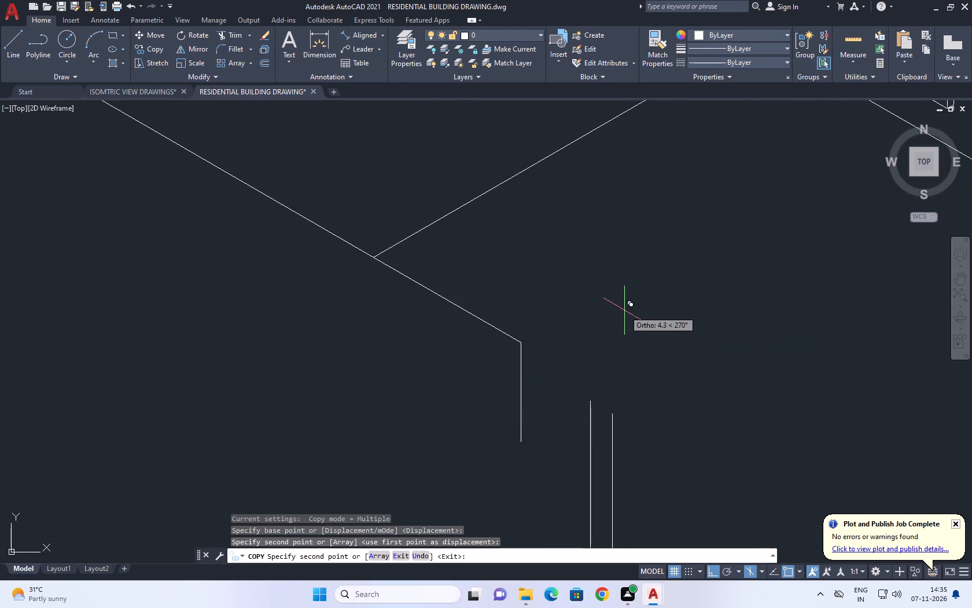
pyautogui.press('space')
# Copy the new vertical edge 0.226 in the top isoplane along the 210° direction.
pyautogui.moveTo(476, 405); pyautogui.dragTo(598, 312, button='middle')
pyautogui.click(665, 269)
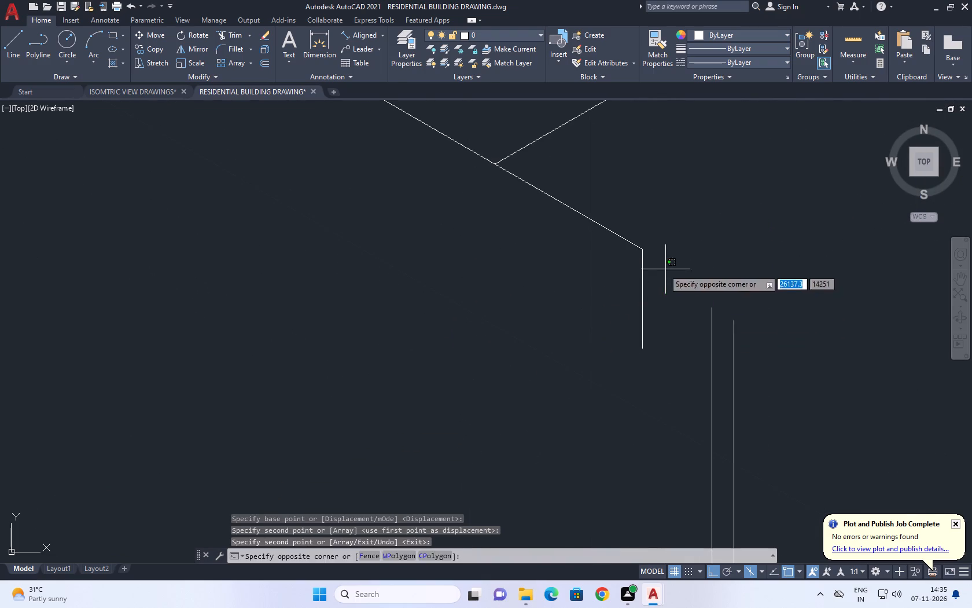
pyautogui.click(610, 306)
pyautogui.moveTo(649, 290); pyautogui.dragTo(613, 357, button='middle')
pyautogui.press('c')
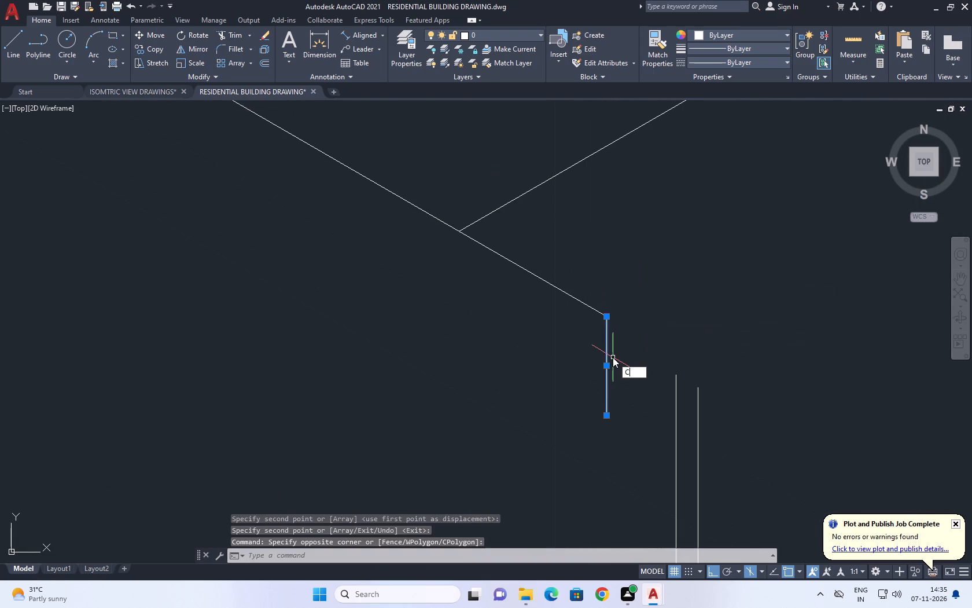
pyautogui.press('o')
pyautogui.press('space')
pyautogui.click(606, 313)
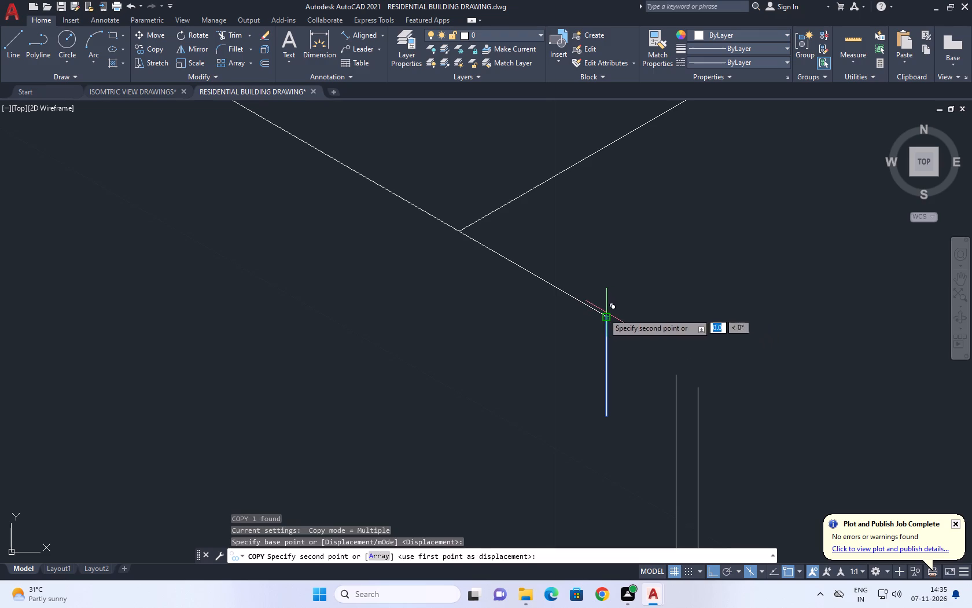
pyautogui.press('F5')
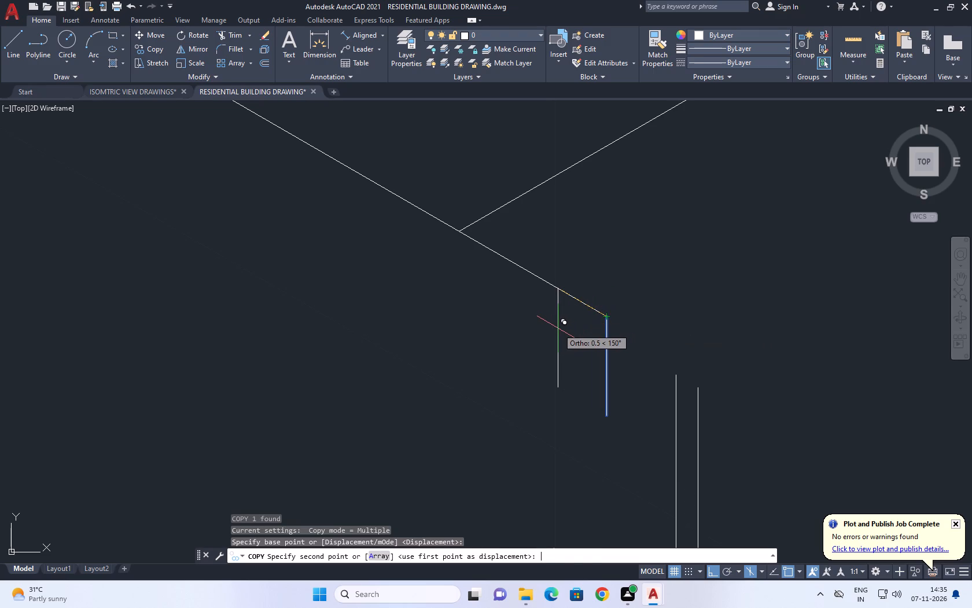
pyautogui.write('0.')
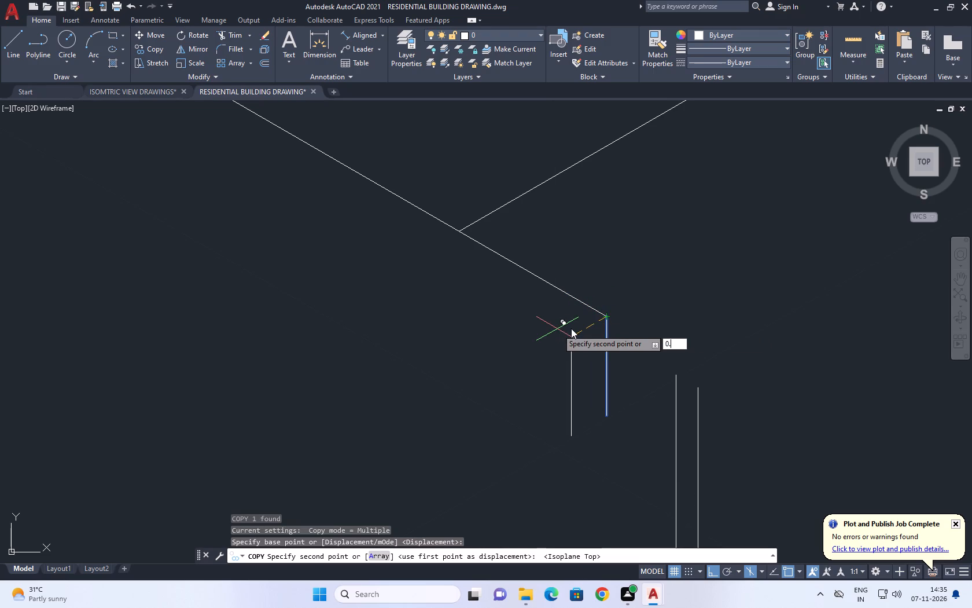
pyautogui.press('2')
pyautogui.press('2')
pyautogui.press('6')
pyautogui.press('Return')
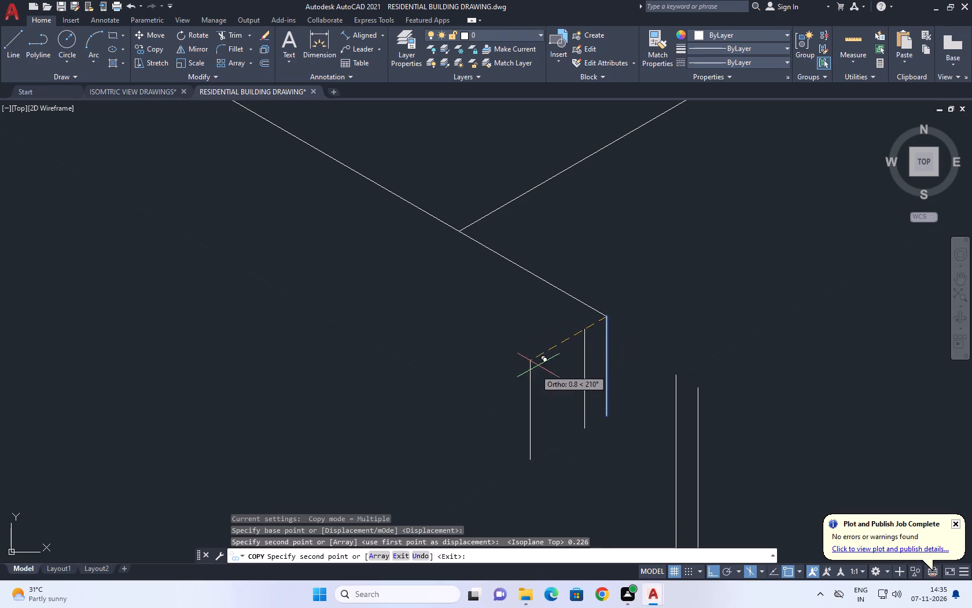
pyautogui.press('Escape')
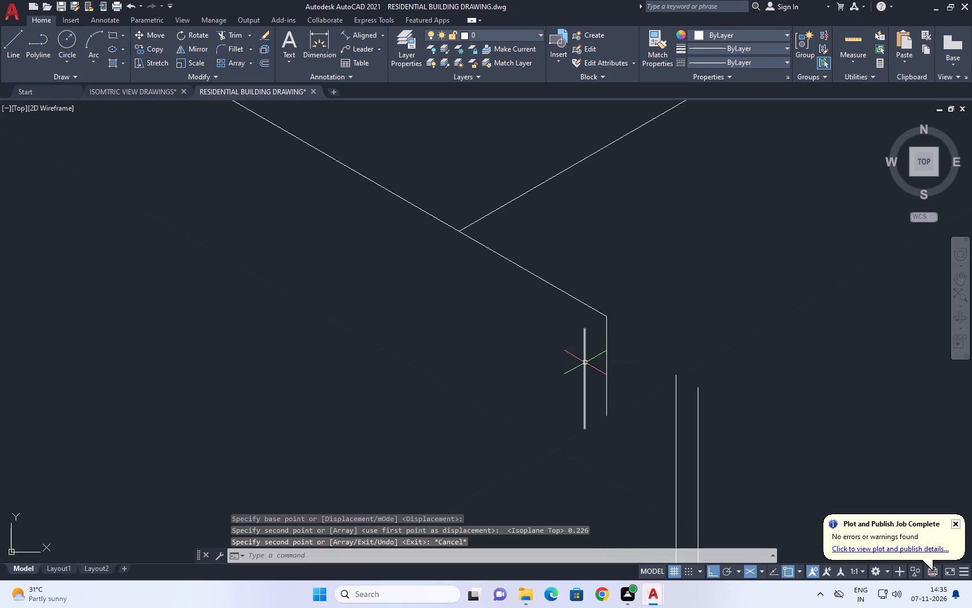
# Draw two short lines joining the tops and bottoms of the two vertical edges to close the end face.
pyautogui.write('L')
pyautogui.press('space')
pyautogui.click(586, 331)
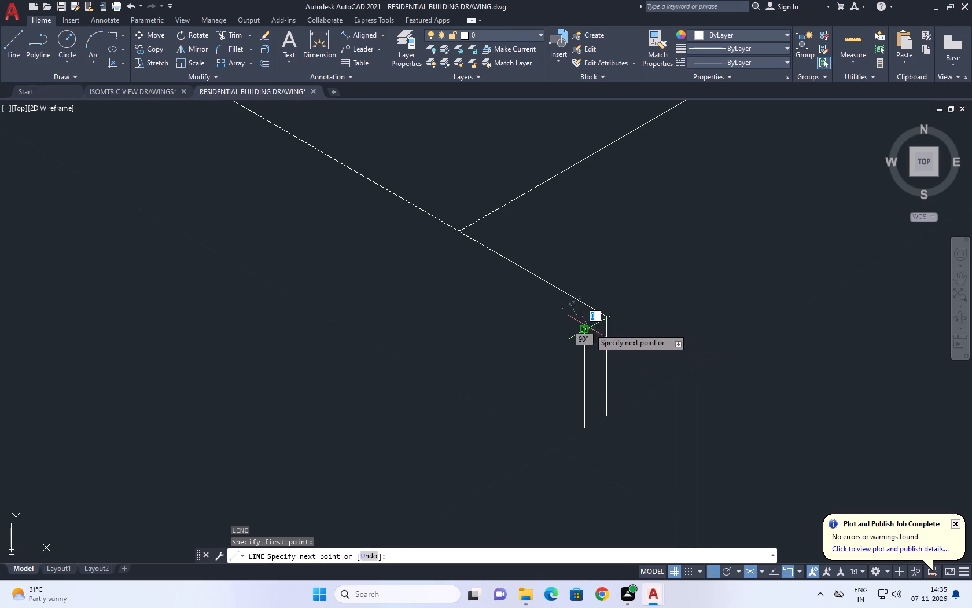
pyautogui.click(606, 316)
pyautogui.press('space')
pyautogui.press('space')
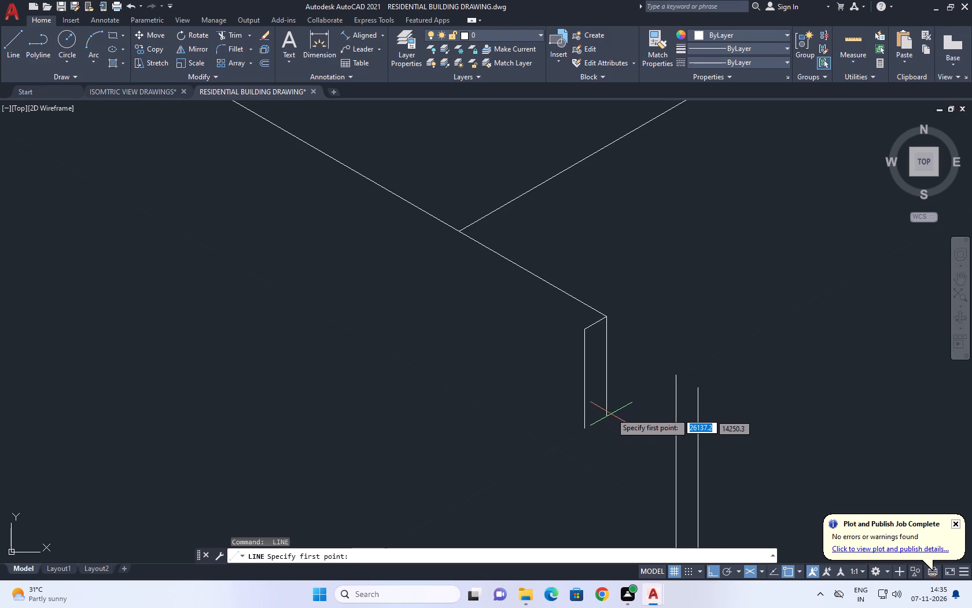
pyautogui.click(609, 412)
pyautogui.click(581, 427)
pyautogui.press('space')
# Draw a line parallel to the roof edge from the end face's outer top corner to just past the far parapet block's front vertical edge.
pyautogui.moveTo(584, 356); pyautogui.dragTo(734, 402, button='middle')
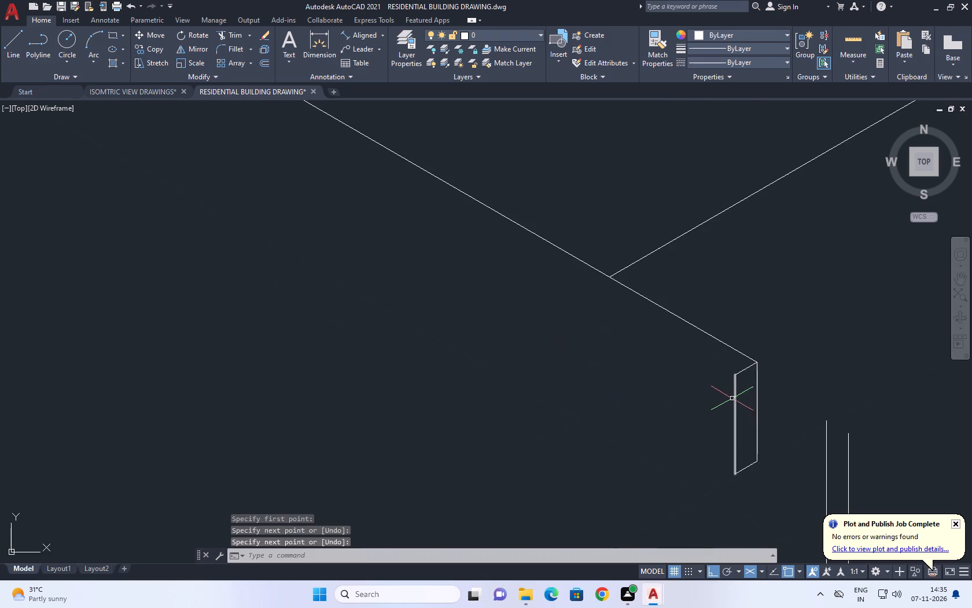
pyautogui.write('L')
pyautogui.press('space')
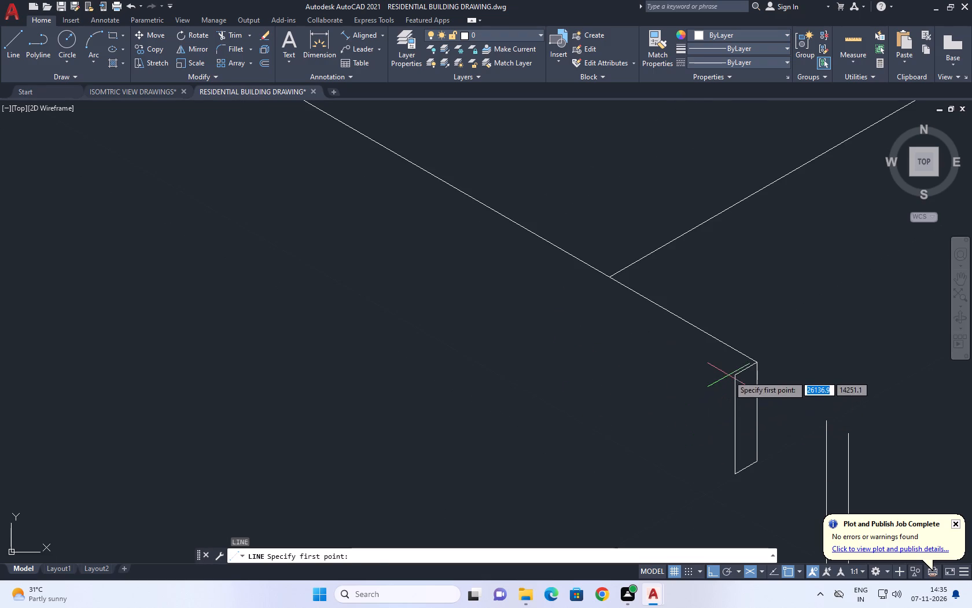
pyautogui.click(738, 373)
pyautogui.scroll(-2, 577, 294)
pyautogui.moveTo(550, 303); pyautogui.dragTo(771, 388, button='middle')
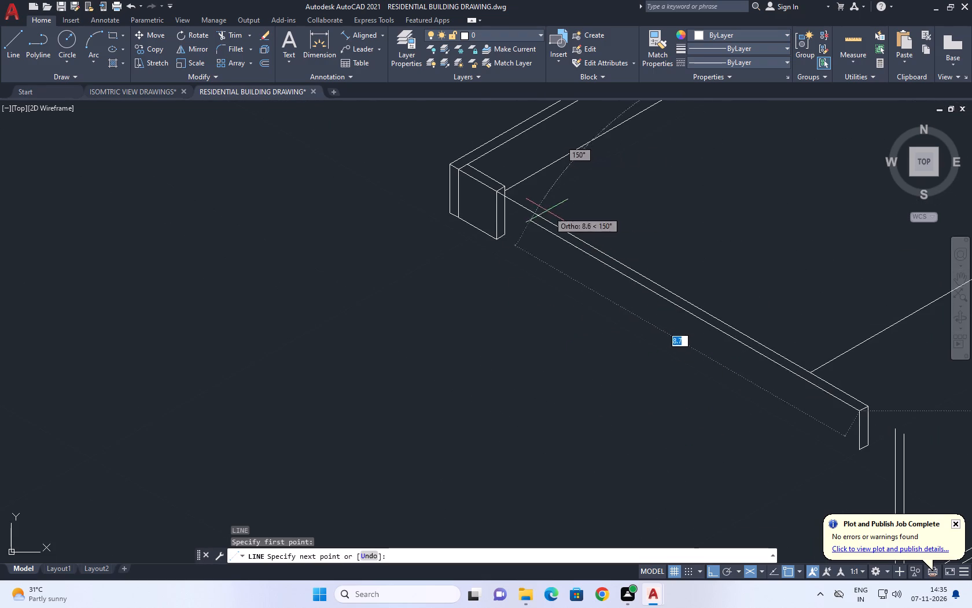
pyautogui.scroll(2, 517, 204)
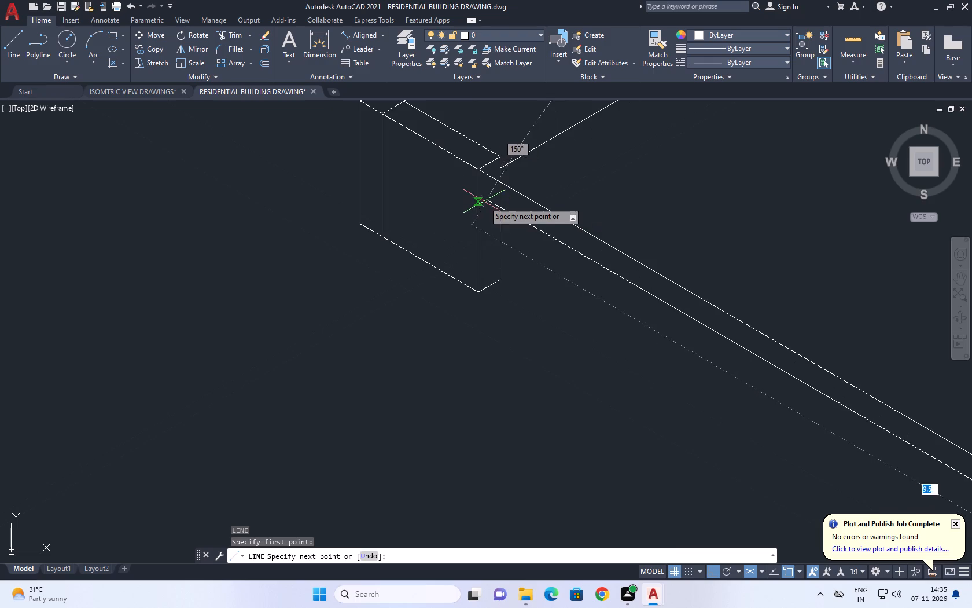
pyautogui.scroll(-2, 484, 202)
pyautogui.scroll(4, 471, 214)
pyautogui.click(448, 167)
pyautogui.press('space')
pyautogui.scroll(-2, 465, 253)
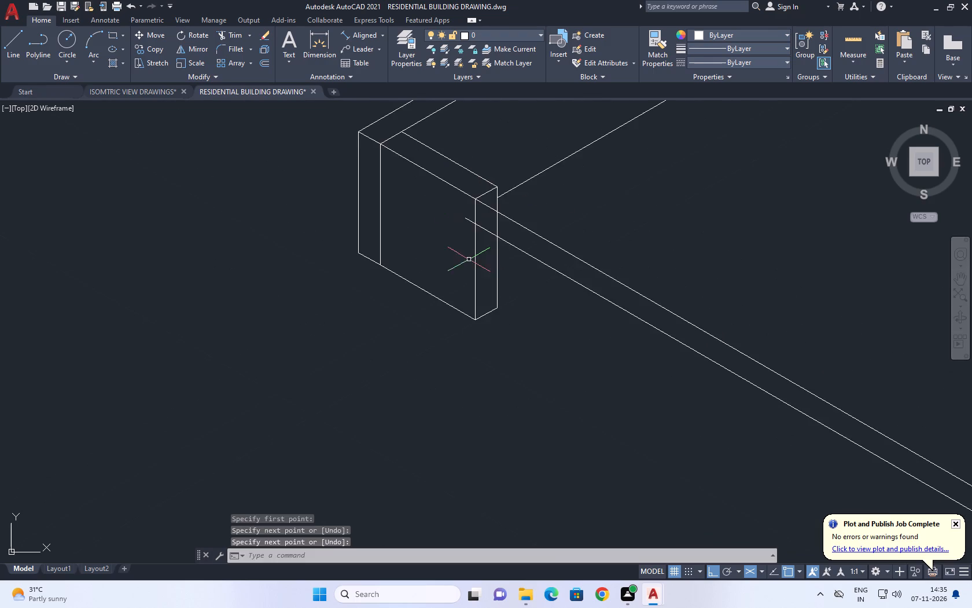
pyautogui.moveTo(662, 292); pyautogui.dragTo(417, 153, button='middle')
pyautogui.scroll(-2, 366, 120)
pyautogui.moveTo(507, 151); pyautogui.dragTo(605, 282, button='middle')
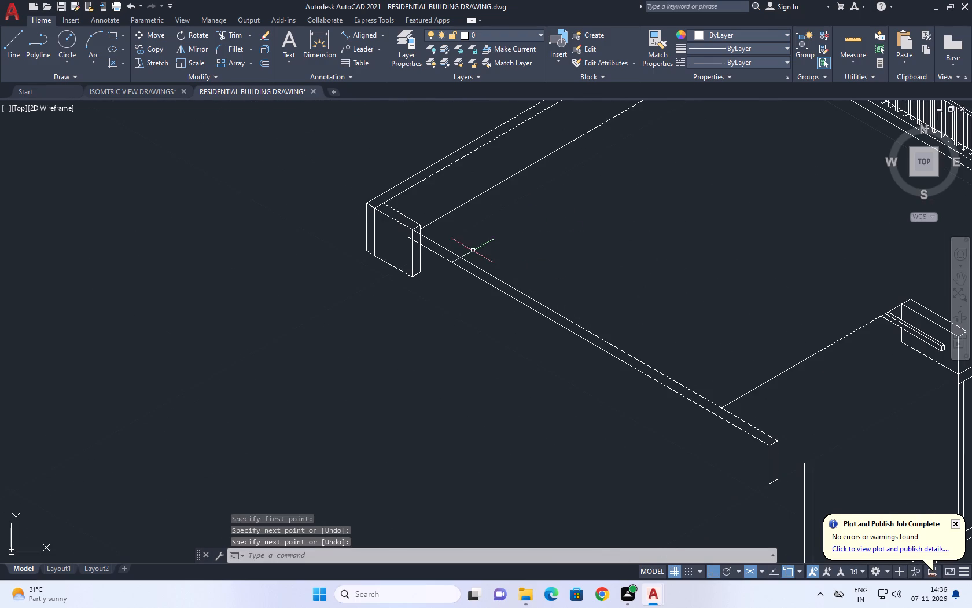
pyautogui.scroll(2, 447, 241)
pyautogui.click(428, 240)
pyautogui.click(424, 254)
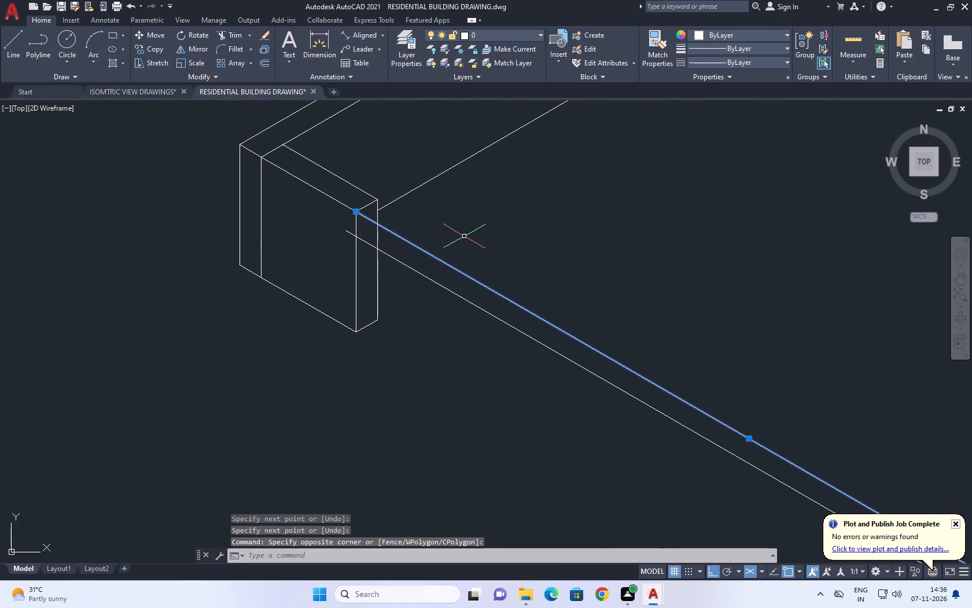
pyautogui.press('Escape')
# Trim the original roof edge line off the far parapet block's end face and the new line's overhang beyond the block's front vertical edge.
pyautogui.press('t')
pyautogui.press('r')
pyautogui.press('space')
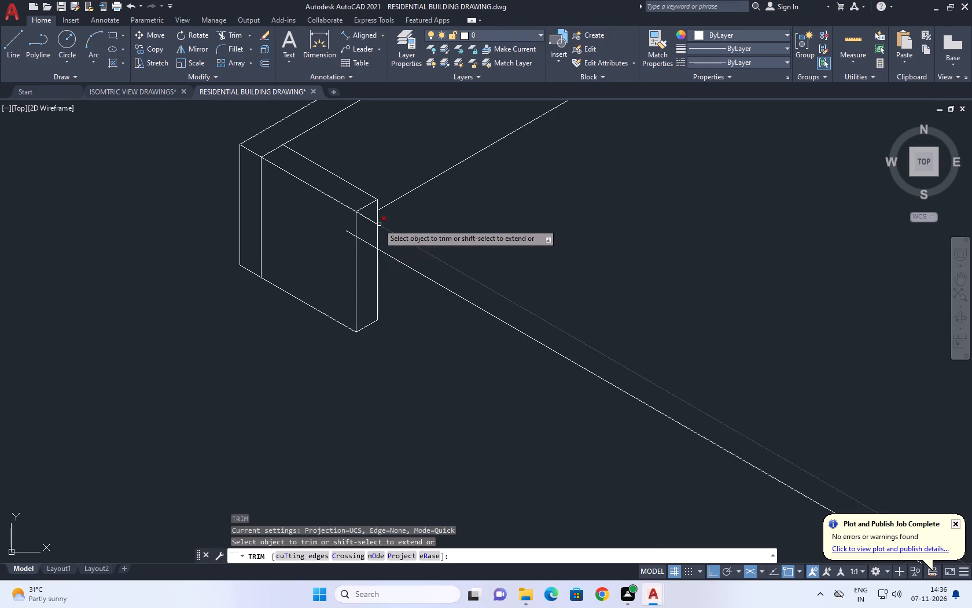
pyautogui.click(371, 222)
pyautogui.click(351, 232)
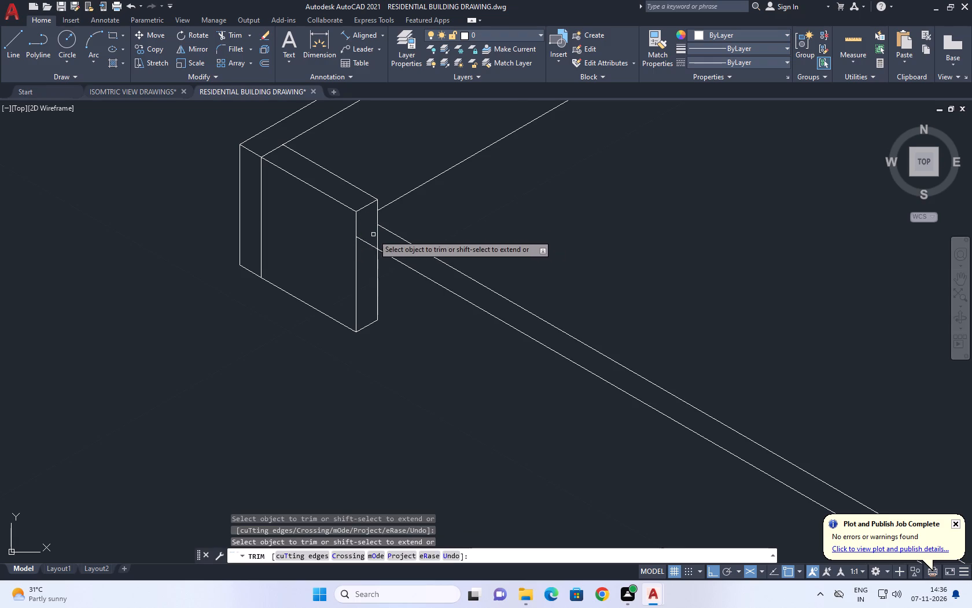
pyautogui.scroll(-4, 377, 236)
pyautogui.press('space')
pyautogui.middleClick(502, 309)
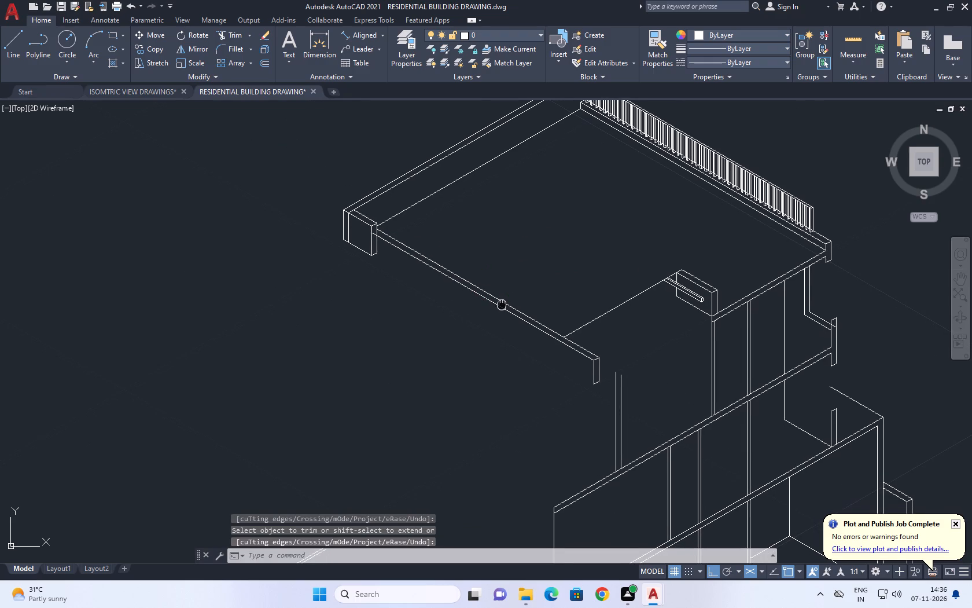
# Erase all the edges of the far parapet block at the roof's outer corner, keeping the long roof lines.
pyautogui.moveTo(410, 296); pyautogui.dragTo(444, 308, button='middle')
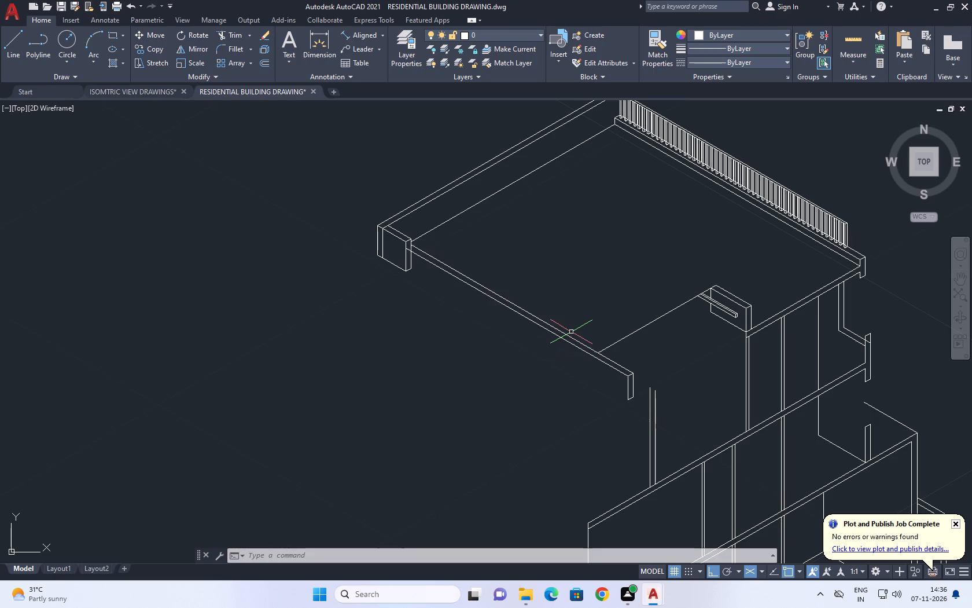
pyautogui.moveTo(495, 315); pyautogui.dragTo(566, 409, button='middle')
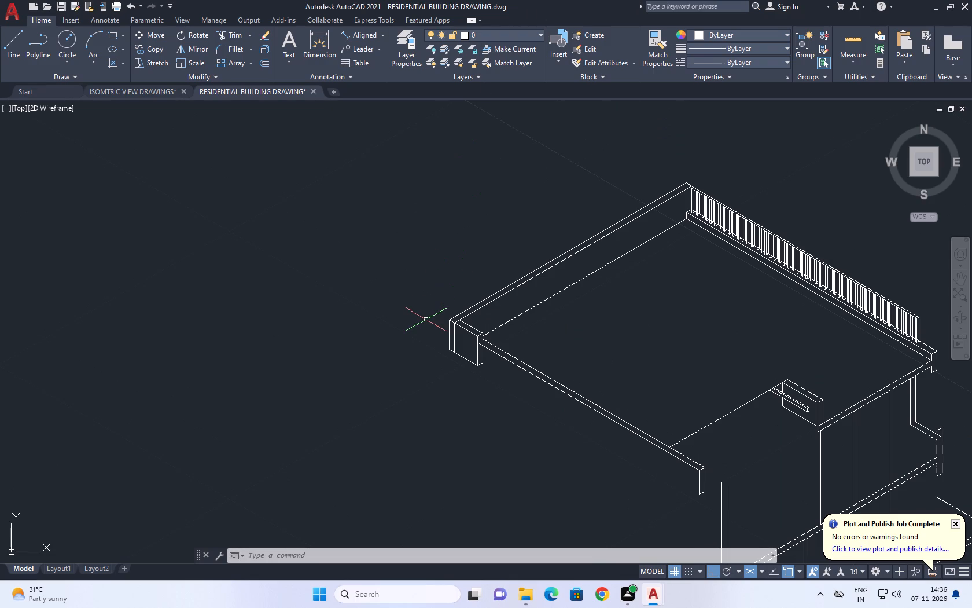
pyautogui.press('Escape')
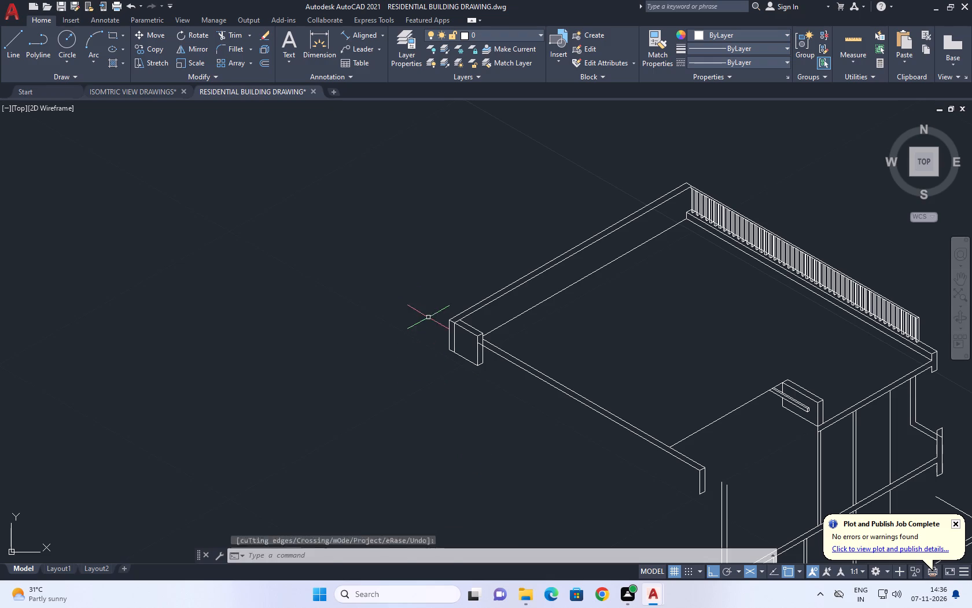
pyautogui.click(427, 299)
pyautogui.click(514, 441)
pyautogui.press('Delete')
# Draw a line from the near parapet end face's bottom outer corner, running back parallel to the roof edge.
pyautogui.moveTo(521, 393); pyautogui.dragTo(480, 336, button='middle')
pyautogui.moveTo(558, 382); pyautogui.dragTo(497, 277, button='middle')
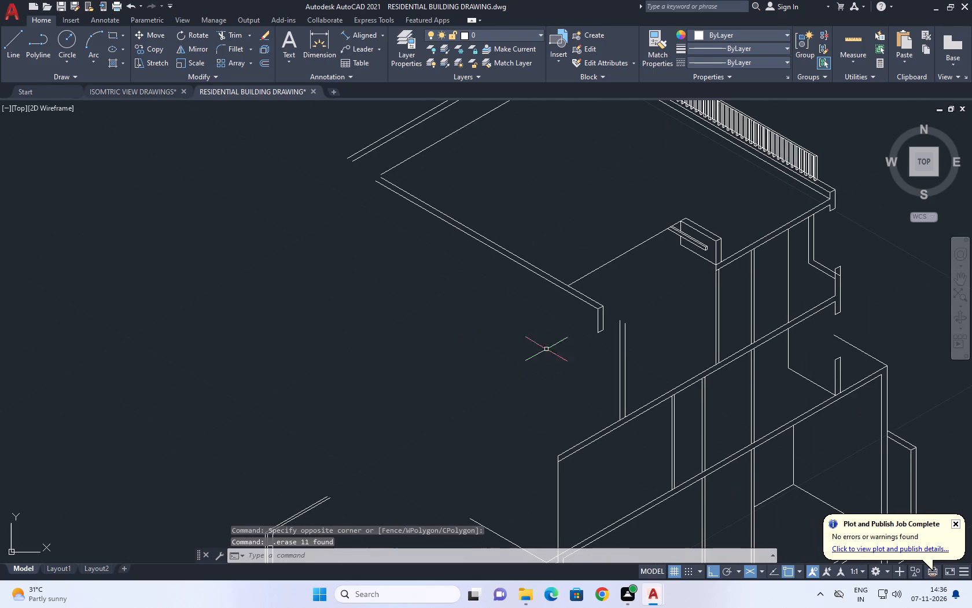
pyautogui.scroll(1, 566, 332)
pyautogui.moveTo(588, 337); pyautogui.dragTo(643, 387, button='middle')
pyautogui.press('l')
pyautogui.press('space')
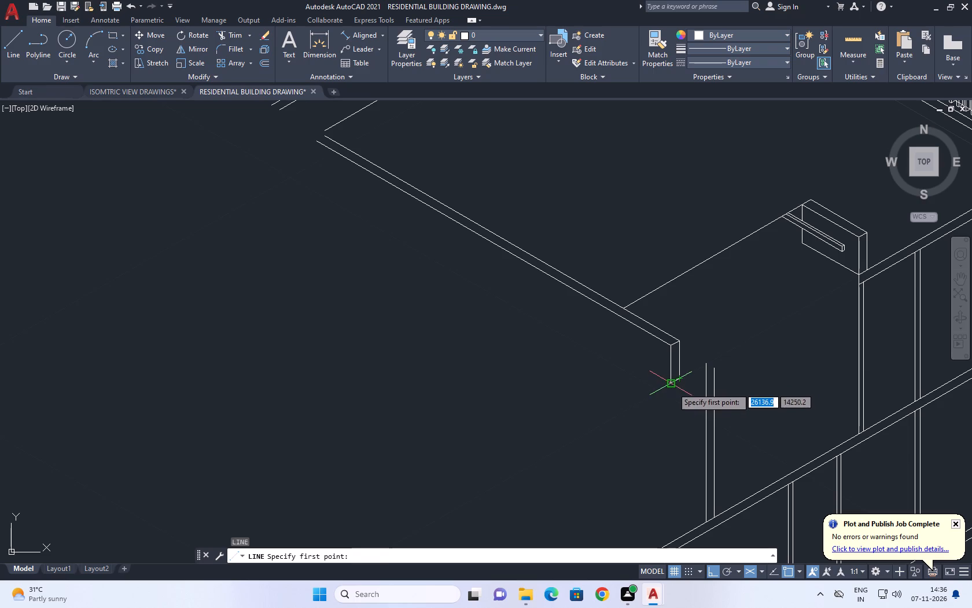
pyautogui.click(672, 385)
pyautogui.click(424, 318)
pyautogui.press('space')
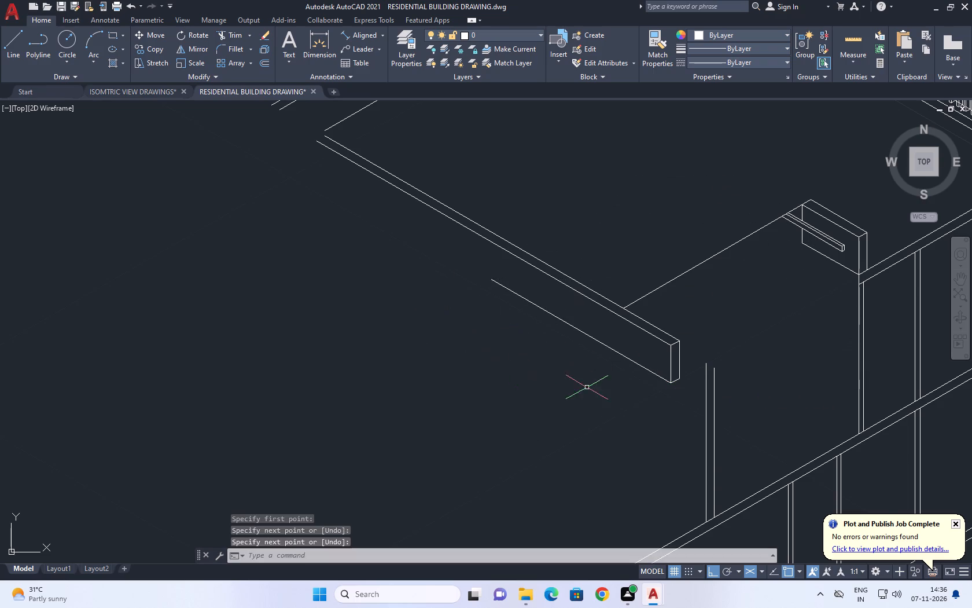
# Draw a line about 4.3 long at 210° from the rear wall's top edge to just past the front pair of vertical wall edges.
pyautogui.scroll(2, 703, 364)
pyautogui.scroll(-2, 650, 317)
pyautogui.moveTo(736, 318); pyautogui.dragTo(664, 328, button='middle')
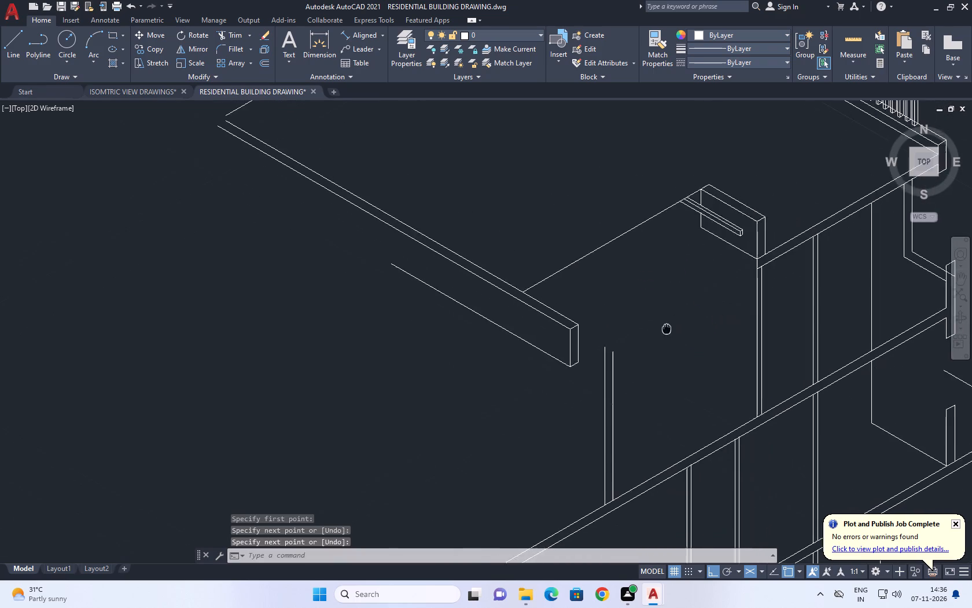
pyautogui.moveTo(664, 328); pyautogui.dragTo(524, 351, button='middle')
pyautogui.press('l')
pyautogui.press('space')
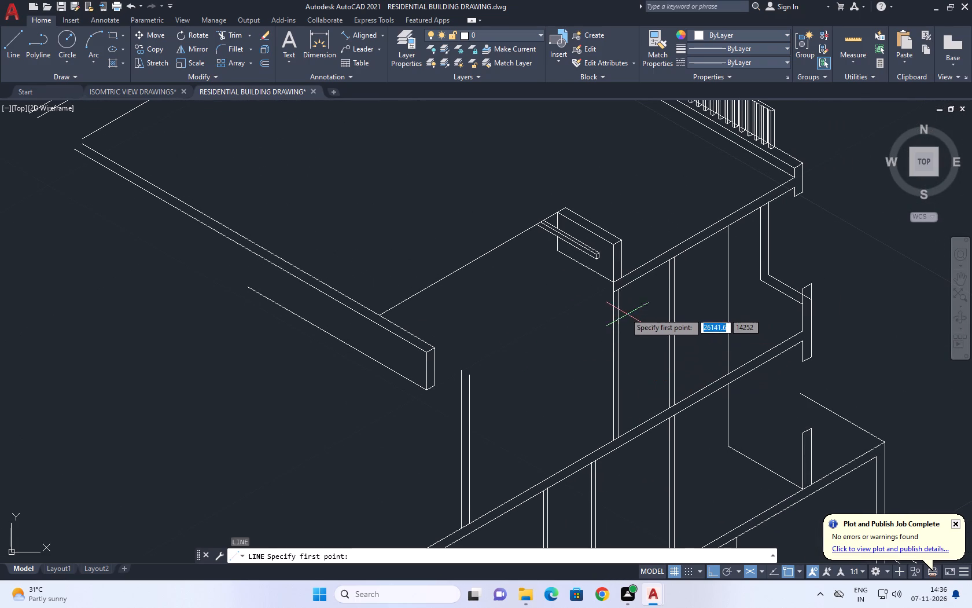
pyautogui.click(614, 296)
pyautogui.scroll(2, 459, 384)
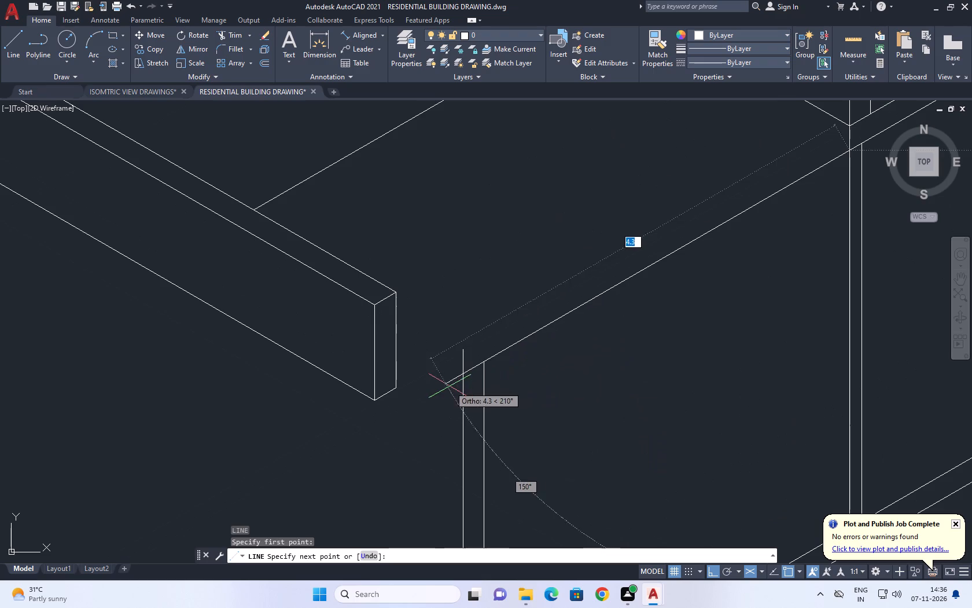
pyautogui.click(450, 386)
pyautogui.press('space')
# Draw a parallel upper line about 4.6 long at 210° from the rear parapet block's bottom corner past the front vertical wall edges.
pyautogui.press('space')
pyautogui.moveTo(589, 296); pyautogui.dragTo(499, 380, button='middle')
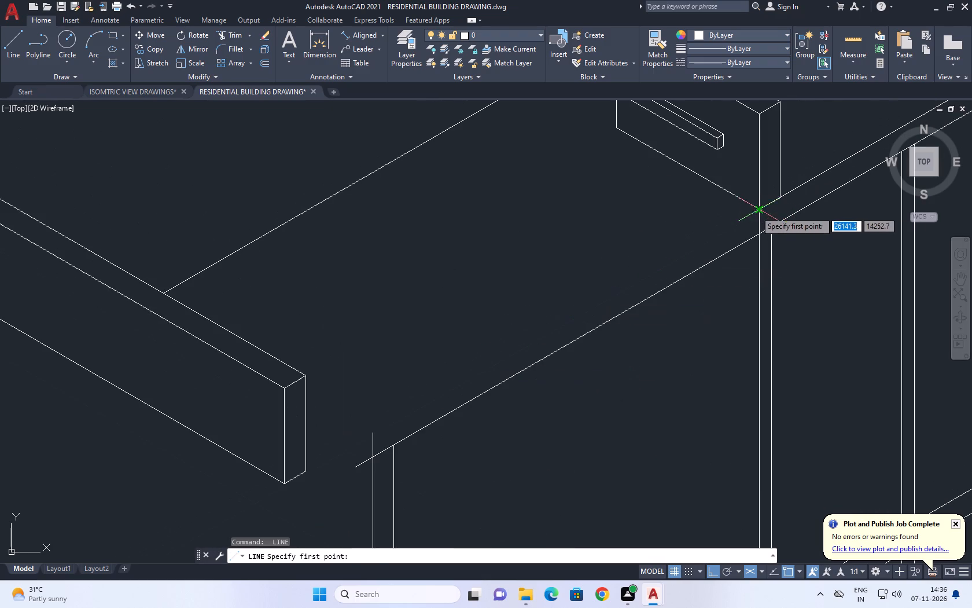
pyautogui.click(755, 210)
pyautogui.moveTo(363, 426); pyautogui.dragTo(424, 335, button='middle')
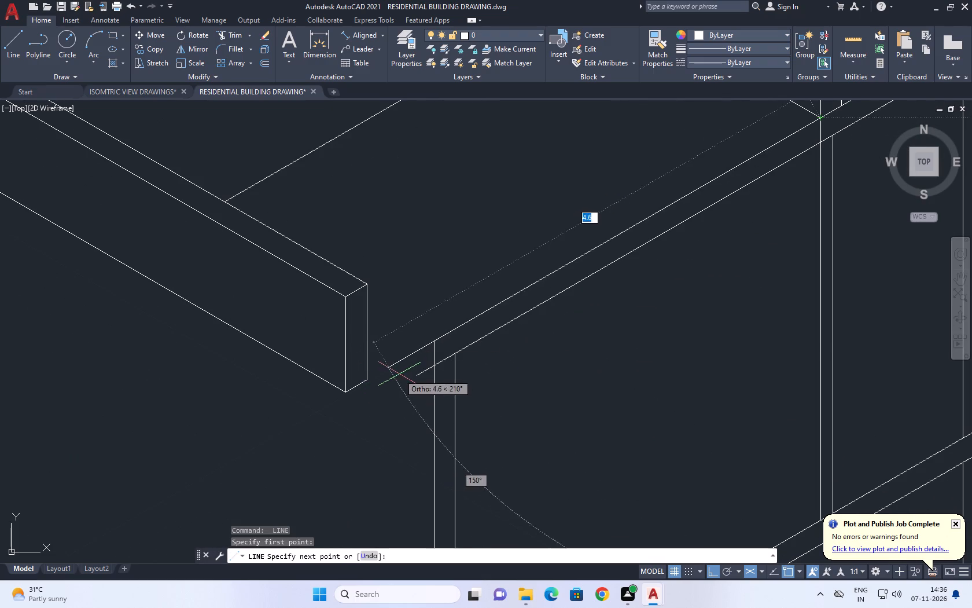
pyautogui.click(400, 373)
pyautogui.press('space')
pyautogui.press('space')
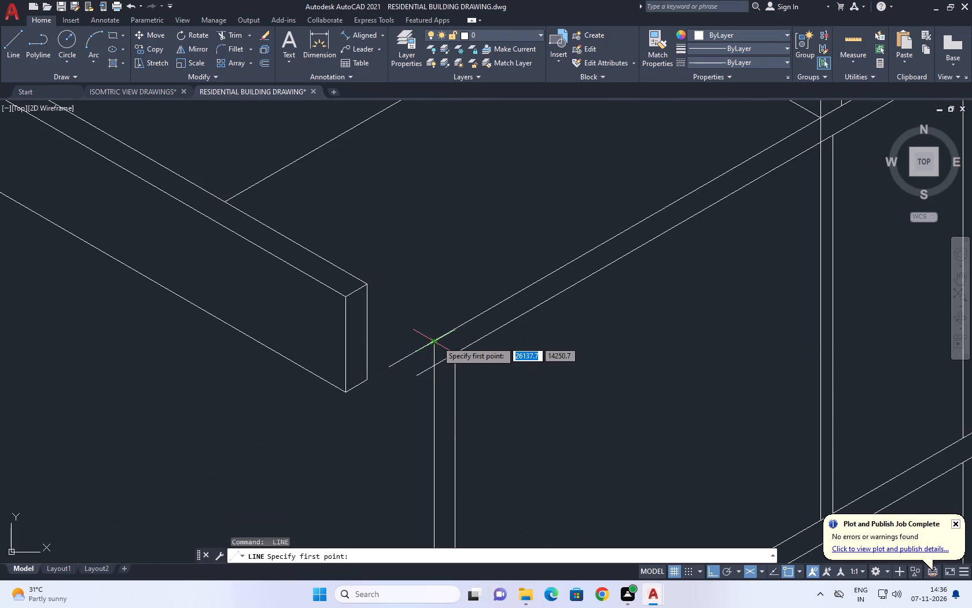
pyautogui.press('Escape')
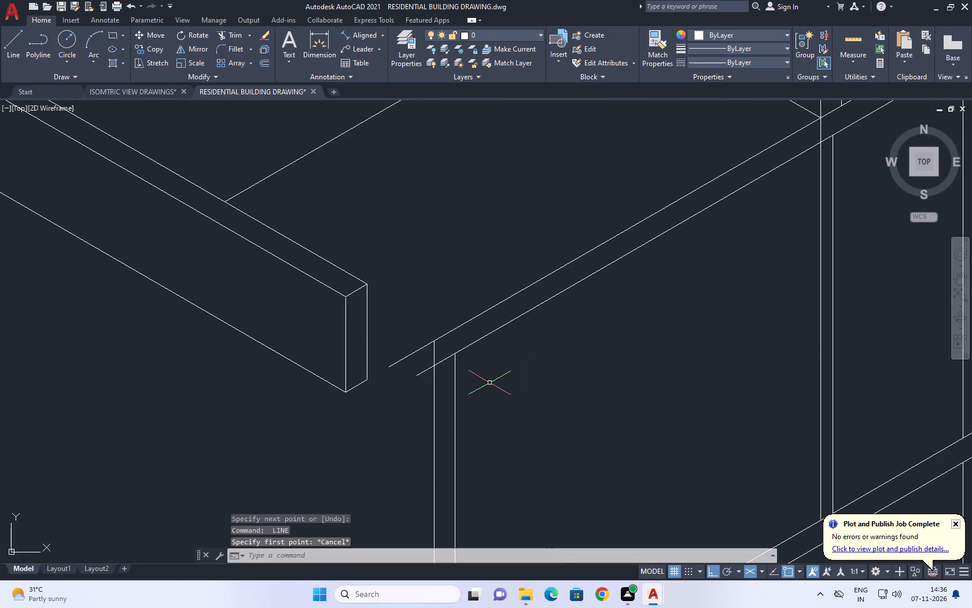
# Trim both new lines' overhangs past the front vertical wall edges and the lower line's piece between those edges.
pyautogui.press('t')
pyautogui.press('r')
pyautogui.press('space')
pyautogui.moveTo(409, 338); pyautogui.dragTo(409, 347)
pyautogui.click(428, 388)
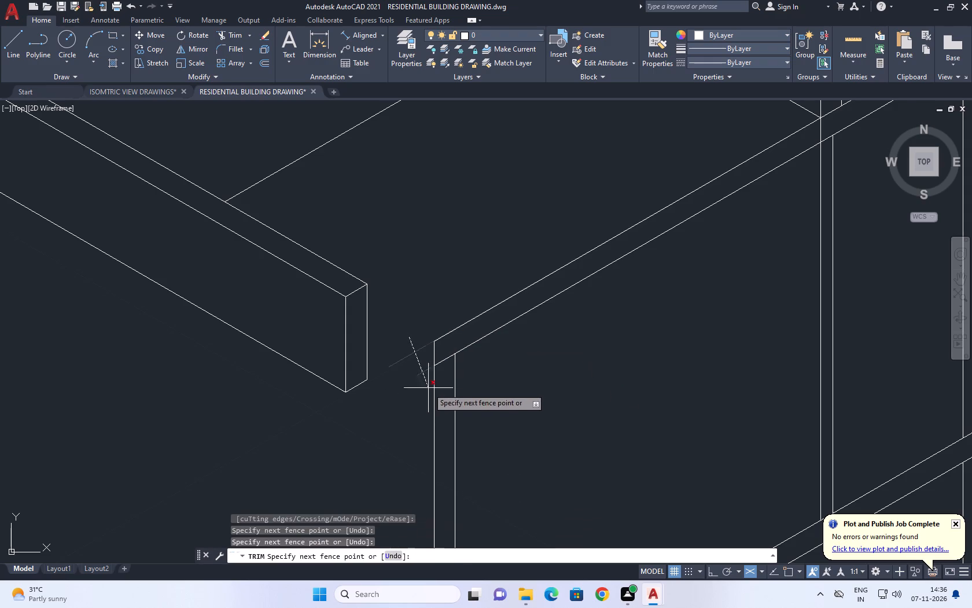
pyautogui.click(448, 360)
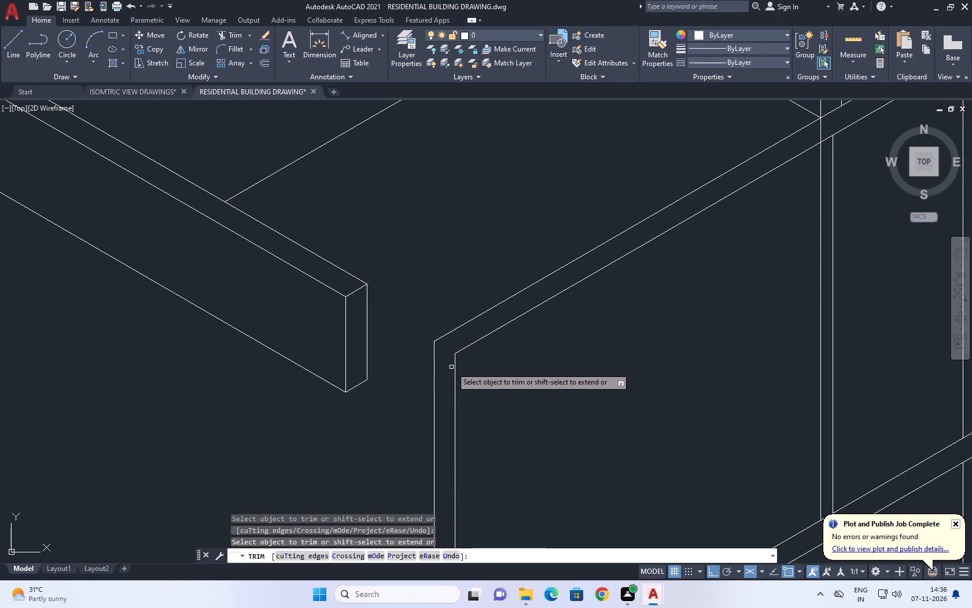
pyautogui.press('space')
# Move the near parapet end face and its long edges from their bottom outer corner onto the outer wall edge's top end.
pyautogui.scroll(-1, 469, 374)
pyautogui.moveTo(481, 354); pyautogui.dragTo(484, 372, button='middle')
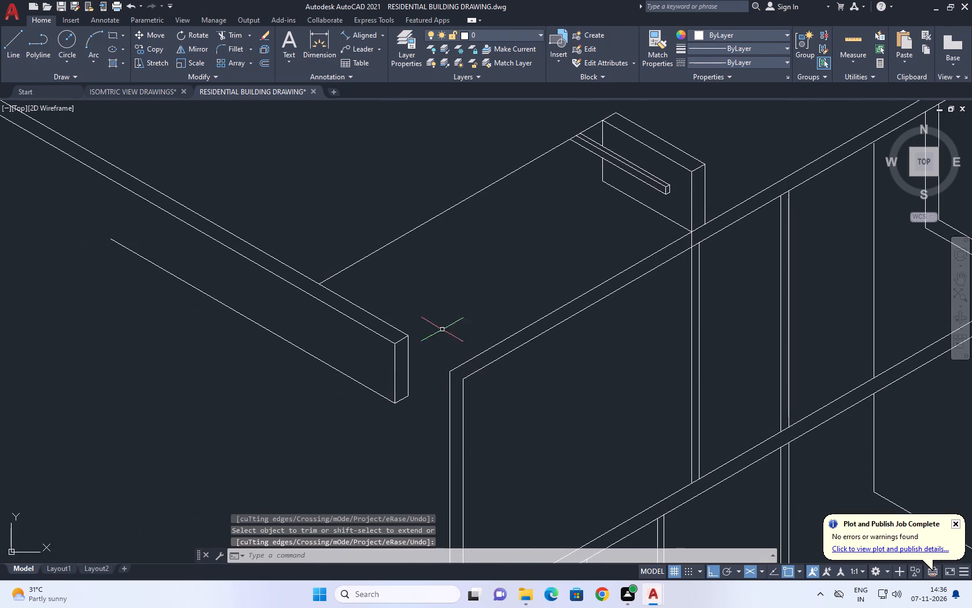
pyautogui.moveTo(421, 304); pyautogui.dragTo(418, 311)
pyautogui.click(377, 415)
pyautogui.moveTo(441, 400); pyautogui.dragTo(488, 429, button='middle')
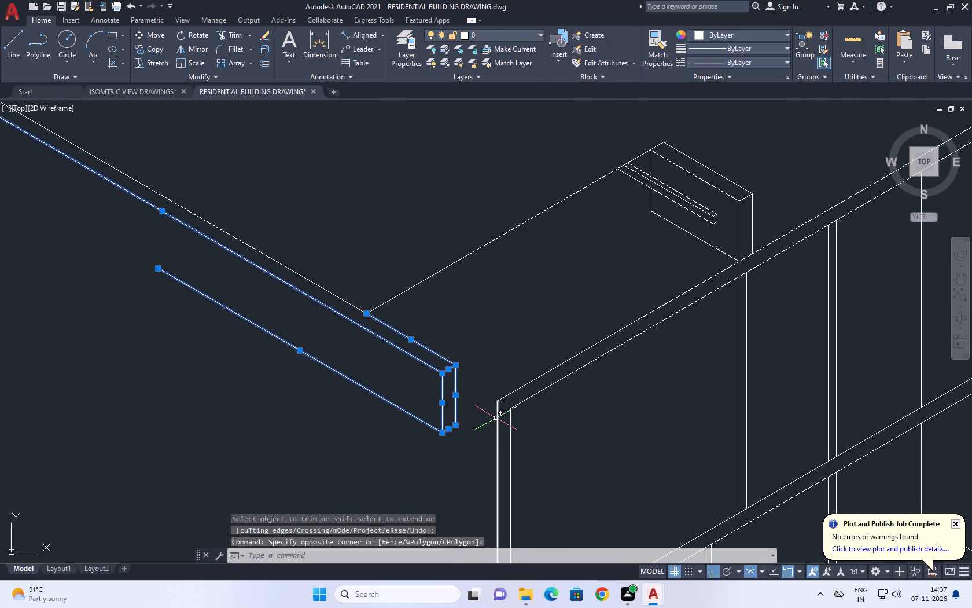
pyautogui.press('m')
pyautogui.press('space')
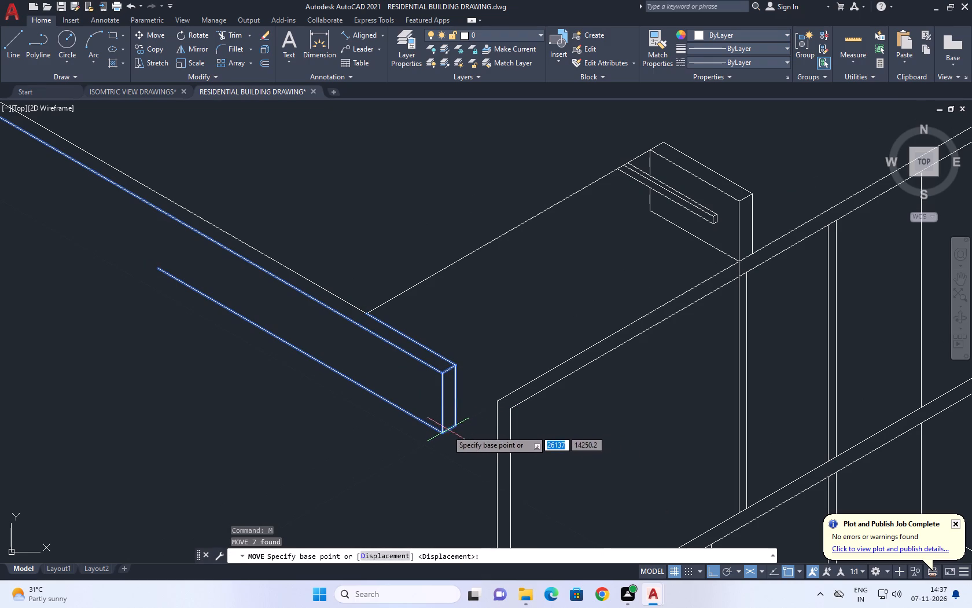
pyautogui.click(439, 435)
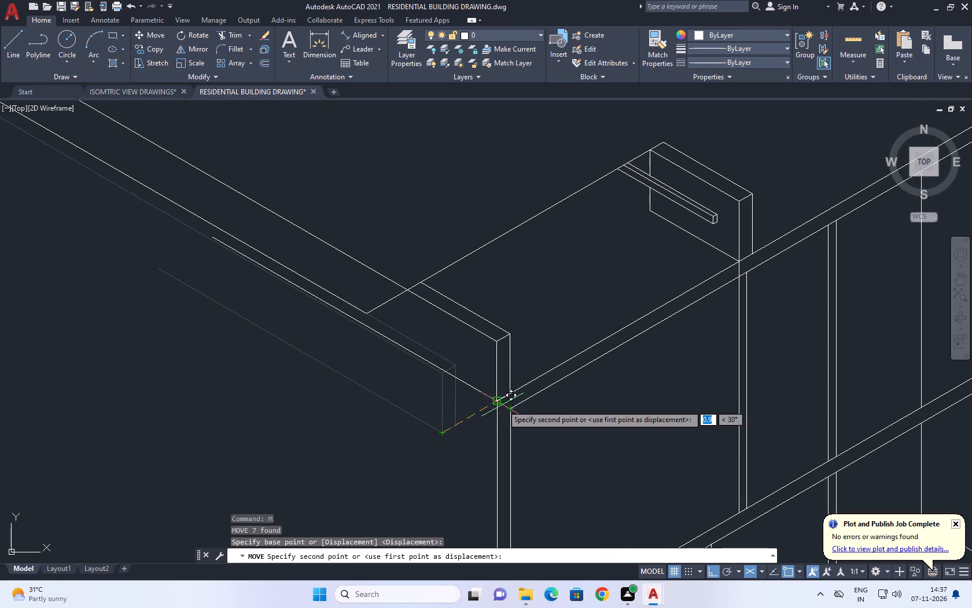
pyautogui.click(496, 403)
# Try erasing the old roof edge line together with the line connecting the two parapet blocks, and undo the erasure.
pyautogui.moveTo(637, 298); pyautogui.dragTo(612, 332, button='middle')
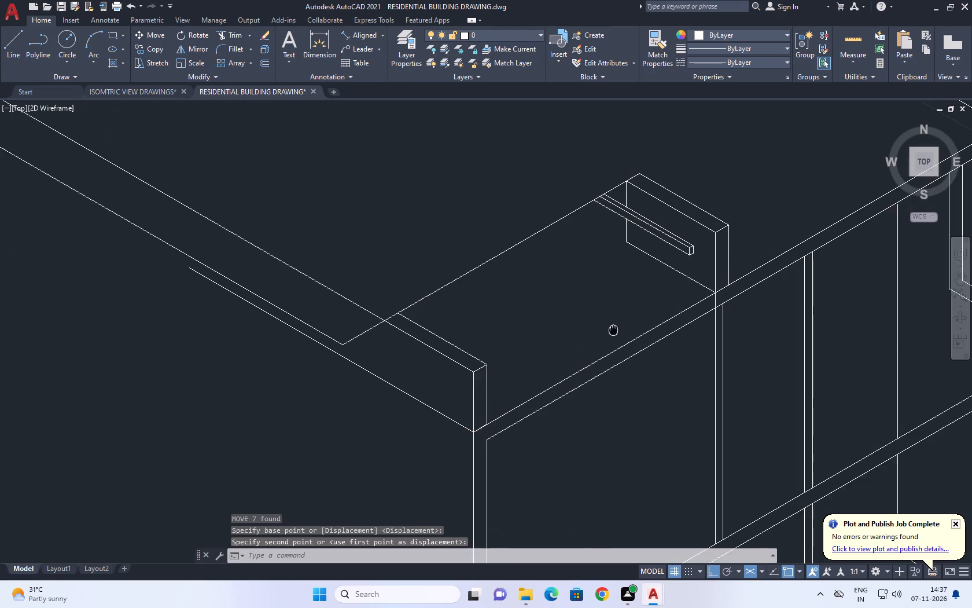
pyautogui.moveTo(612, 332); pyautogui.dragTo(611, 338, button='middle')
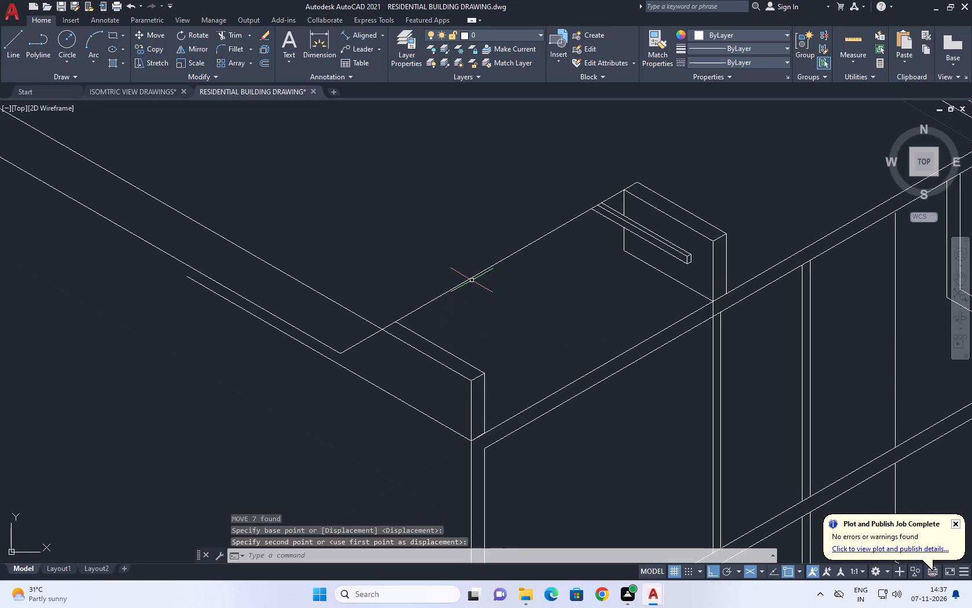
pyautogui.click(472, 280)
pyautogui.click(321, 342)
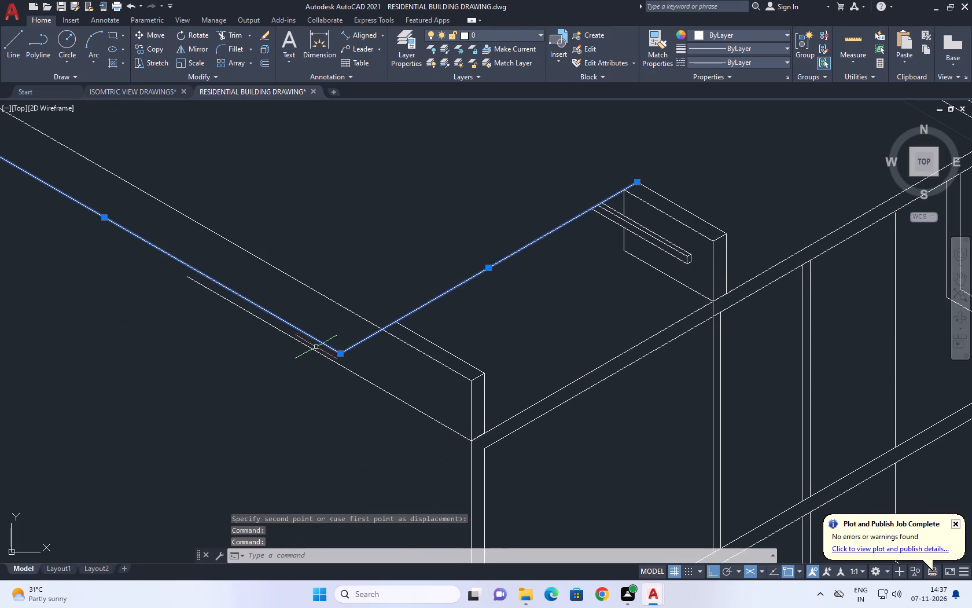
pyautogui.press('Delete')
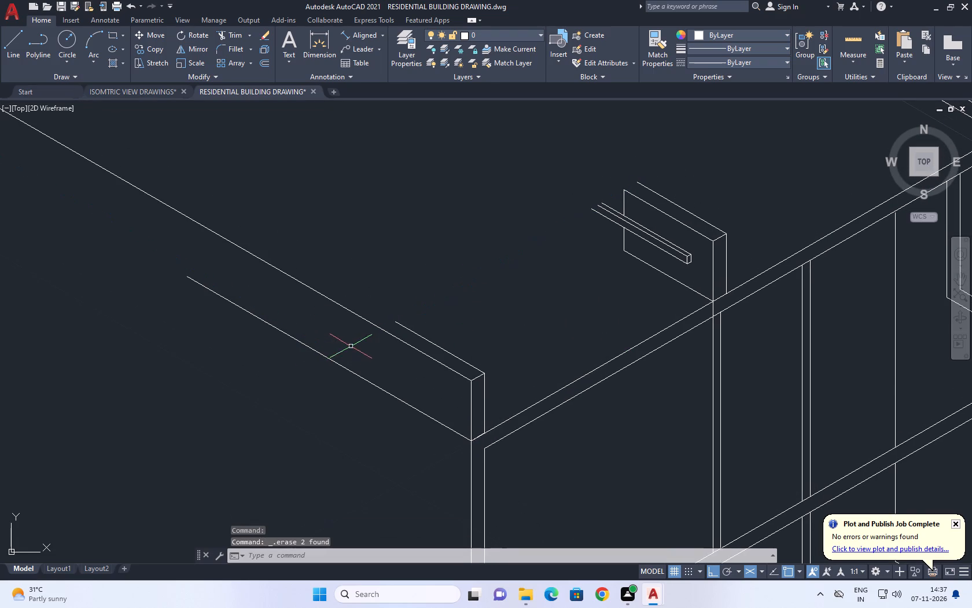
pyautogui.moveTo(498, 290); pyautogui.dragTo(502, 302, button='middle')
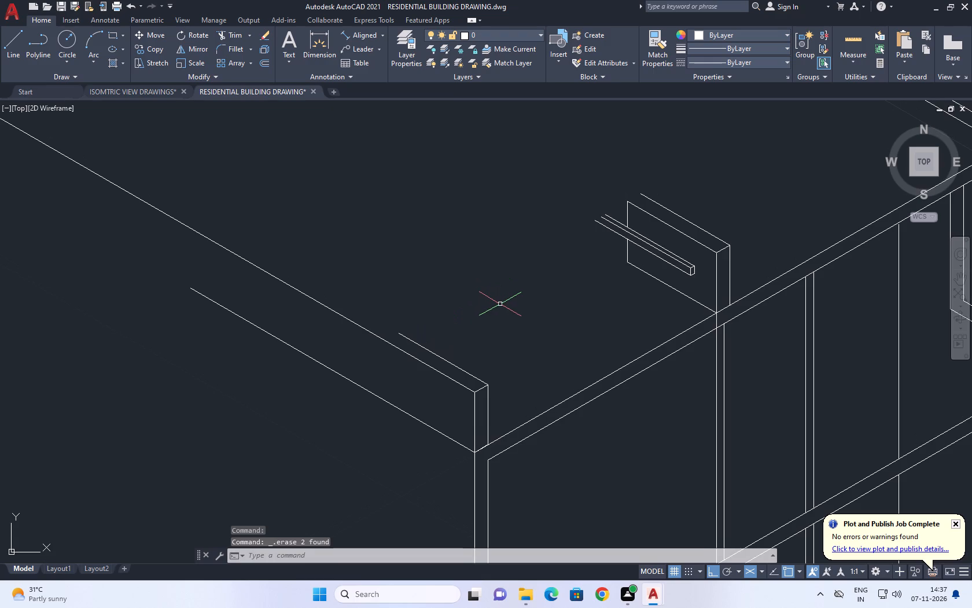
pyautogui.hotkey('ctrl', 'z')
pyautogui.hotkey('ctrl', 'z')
# Erase only the old roof edge line between the moved parapet's top and bottom edges.
pyautogui.moveTo(378, 309); pyautogui.dragTo(430, 310, button='middle')
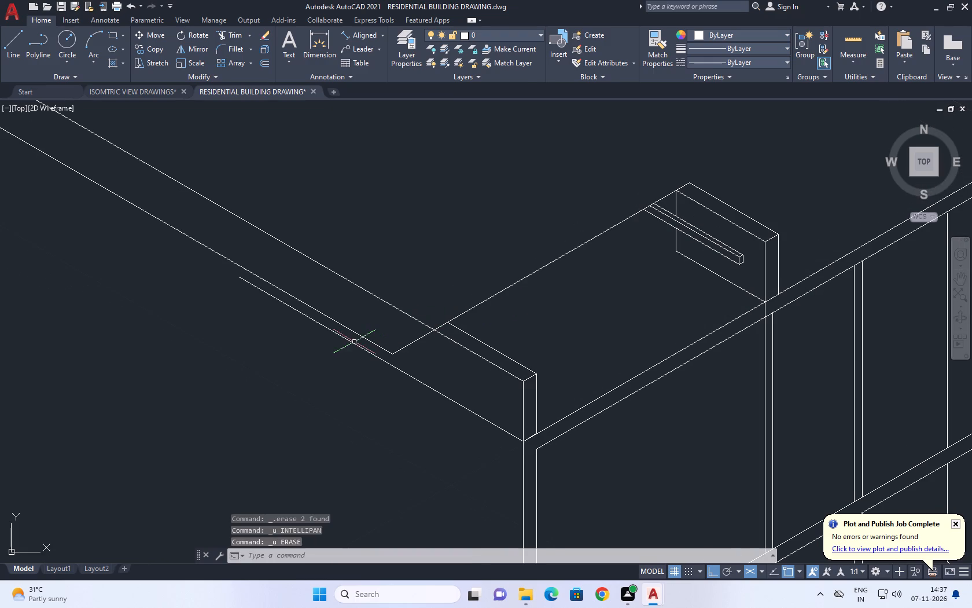
pyautogui.click(360, 336)
pyautogui.press('Delete')
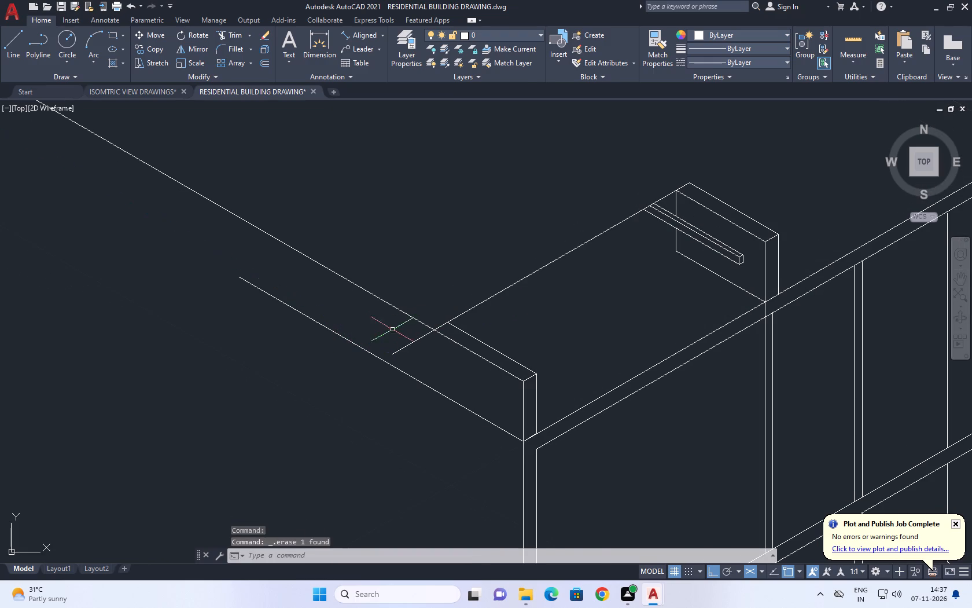
# Draw a vertical line in the right isoplane from where the connecting line meets the parapet's outer top edge to just below its bottom edge.
pyautogui.scroll(-3, 382, 335)
pyautogui.moveTo(424, 345); pyautogui.dragTo(469, 339, button='middle')
pyautogui.press('l')
pyautogui.press('space')
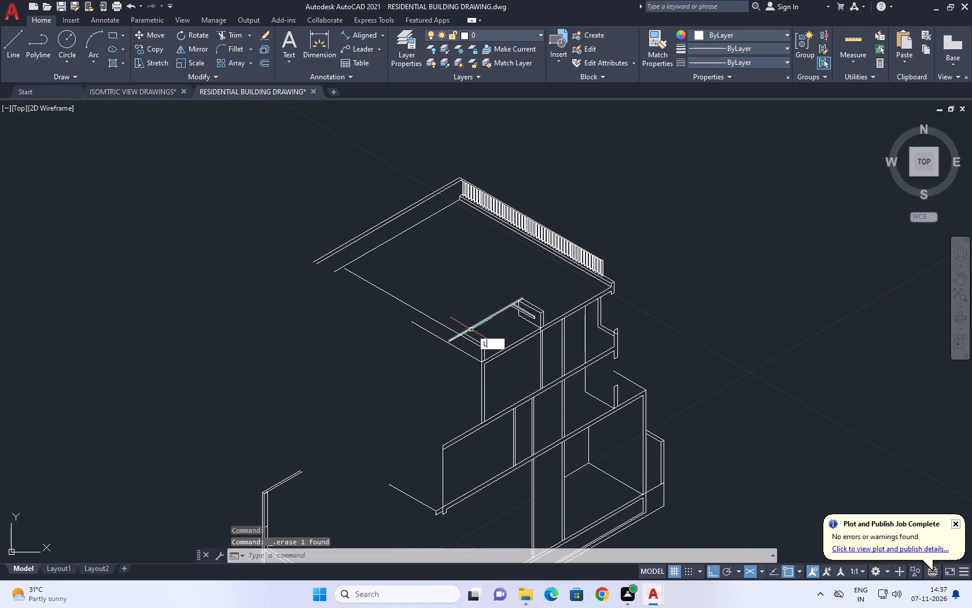
pyautogui.scroll(4, 447, 340)
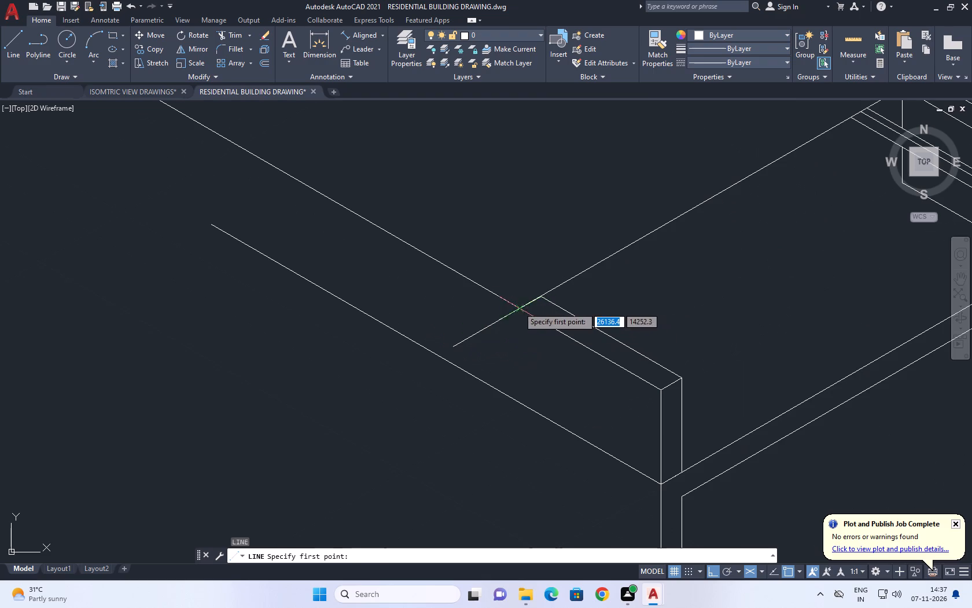
pyautogui.click(518, 307)
pyautogui.press('F5')
pyautogui.click(504, 423)
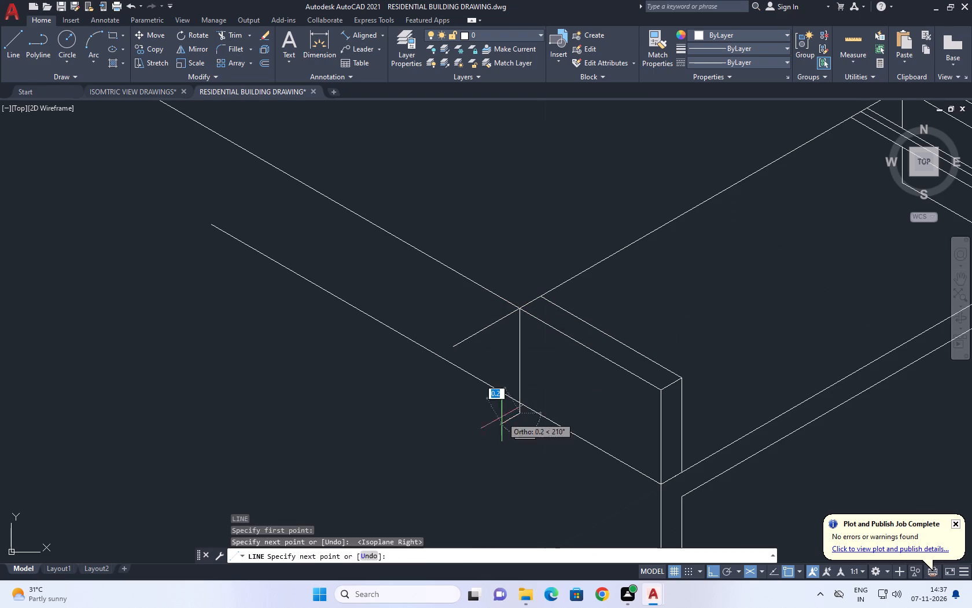
pyautogui.press('Escape')
# Trim the connecting line's tail, the bottom edge beyond the new vertical line, and the vertical line's overhang below the parapet block.
pyautogui.write('TR')
pyautogui.press('space')
pyautogui.click(483, 317)
pyautogui.click(454, 408)
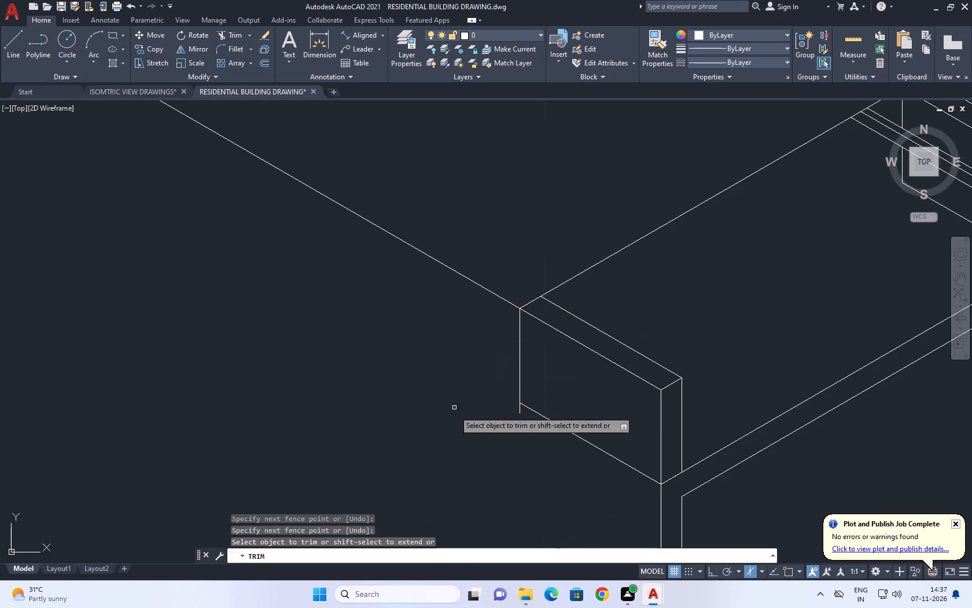
pyautogui.scroll(-1, 496, 357)
pyautogui.scroll(4, 510, 406)
pyautogui.click(519, 365)
pyautogui.moveTo(478, 340); pyautogui.dragTo(470, 342)
pyautogui.scroll(-2, 487, 430)
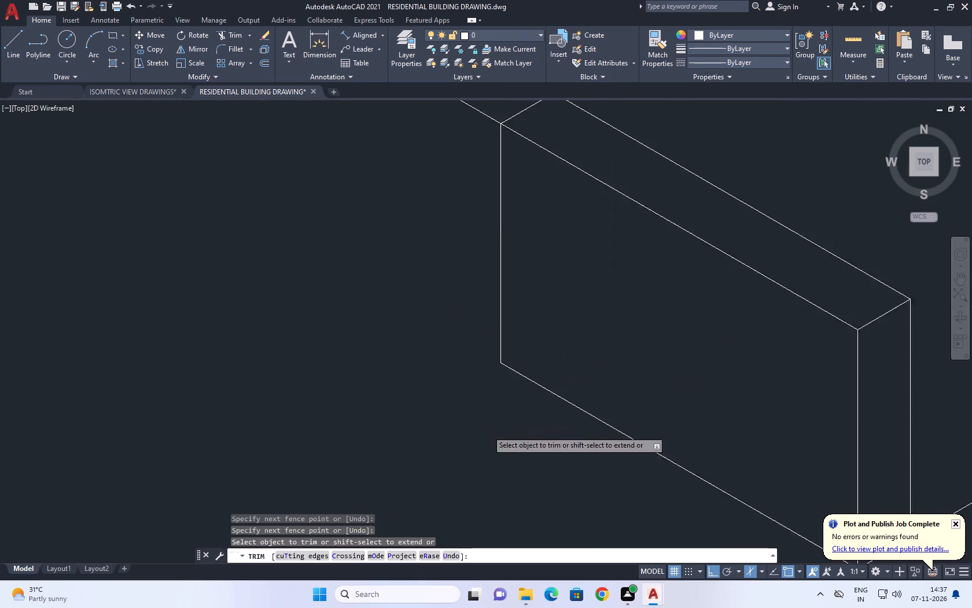
pyautogui.scroll(-2, 505, 434)
pyautogui.press('space')
# Draw a line in the left isoplane from the near parapet block's inner top edge corner, parallel to the front roof edge at 150°.
pyautogui.moveTo(532, 354); pyautogui.dragTo(537, 393, button='middle')
pyautogui.scroll(-2, 483, 377)
pyautogui.moveTo(452, 351); pyautogui.dragTo(466, 365, button='middle')
pyautogui.scroll(2, 502, 389)
pyautogui.moveTo(524, 387); pyautogui.dragTo(510, 378, button='middle')
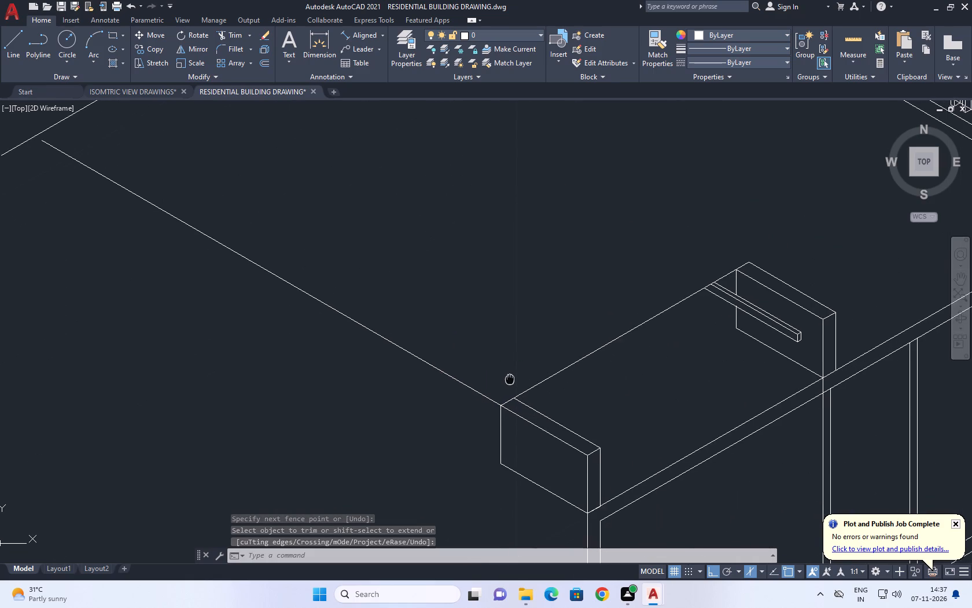
pyautogui.moveTo(510, 378); pyautogui.dragTo(510, 378, button='middle')
pyautogui.scroll(1, 510, 378)
pyautogui.press('l')
pyautogui.press('space')
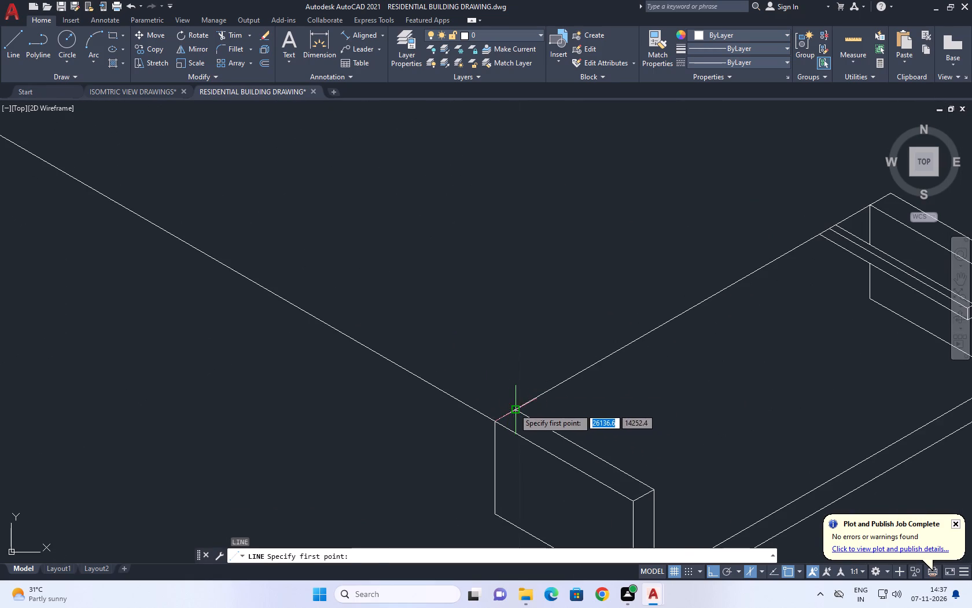
pyautogui.click(514, 408)
pyautogui.scroll(-2, 380, 344)
pyautogui.moveTo(435, 404); pyautogui.dragTo(452, 424, button='middle')
pyautogui.press('F5')
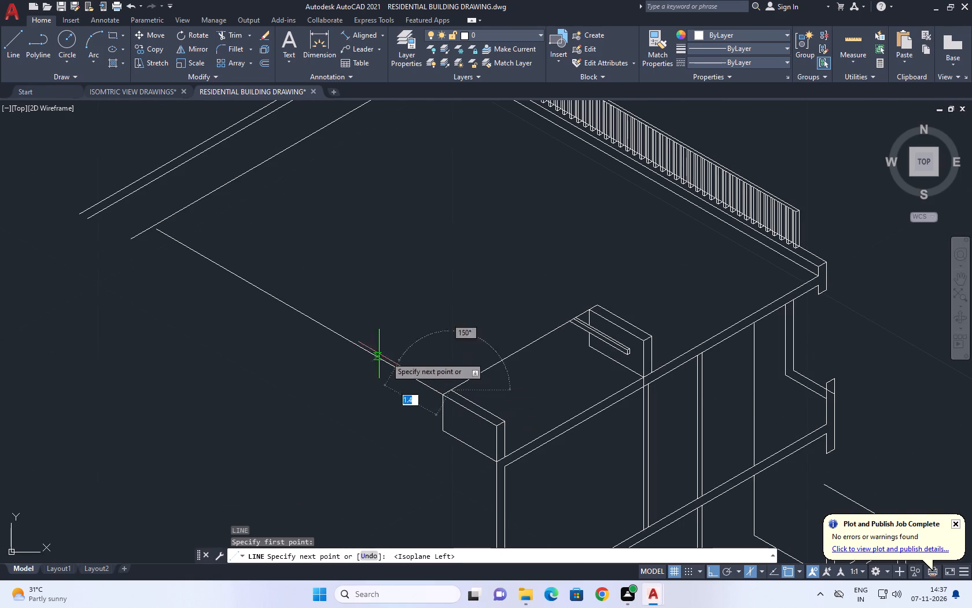
pyautogui.scroll(2, 320, 321)
pyautogui.scroll(-1, 256, 269)
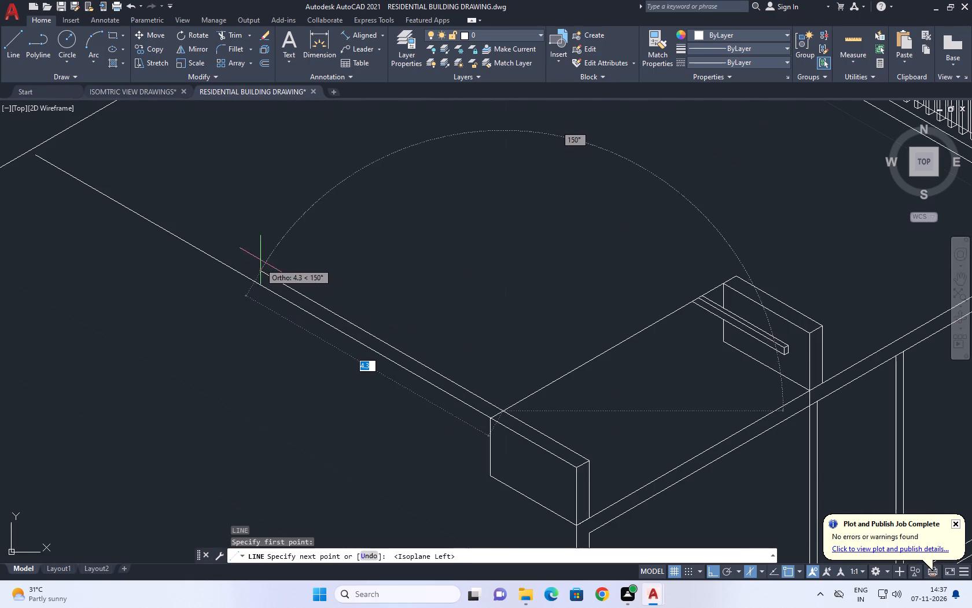
pyautogui.moveTo(262, 255); pyautogui.dragTo(314, 277, button='middle')
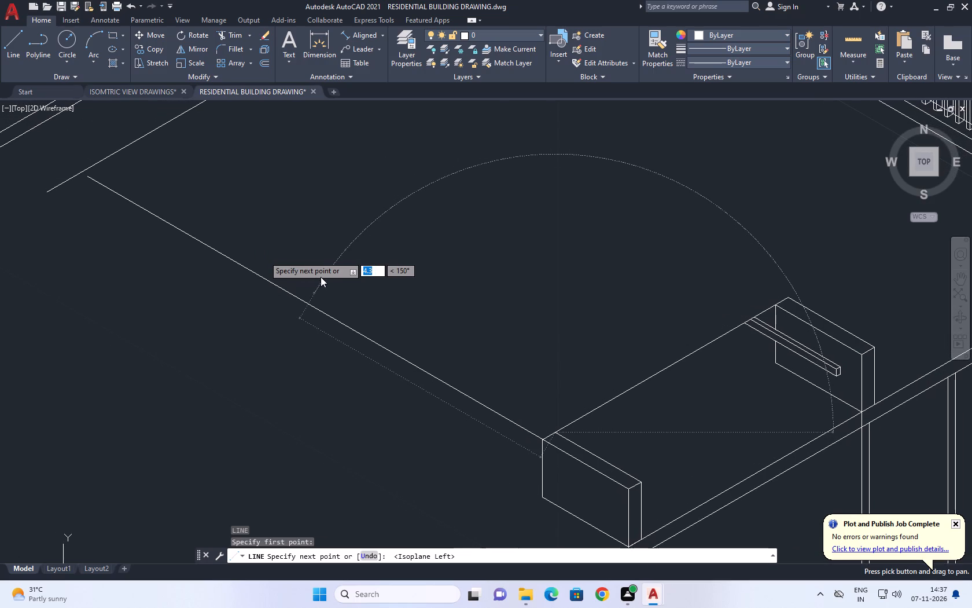
pyautogui.scroll(-1, 326, 277)
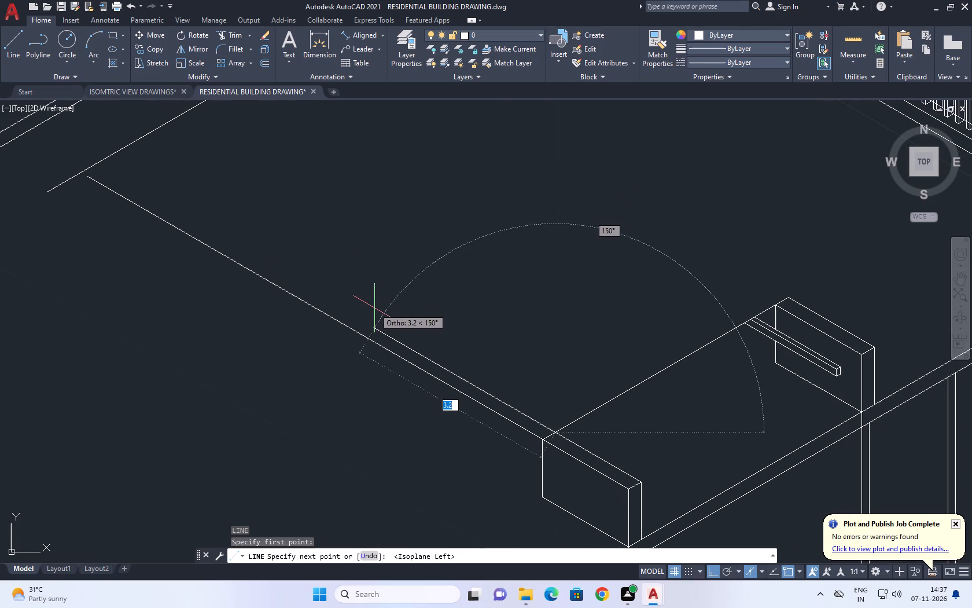
pyautogui.scroll(1, 347, 293)
pyautogui.scroll(-2, 343, 294)
pyautogui.scroll(2, 343, 295)
pyautogui.scroll(-1, 343, 295)
pyautogui.moveTo(312, 290); pyautogui.dragTo(371, 329, button='middle')
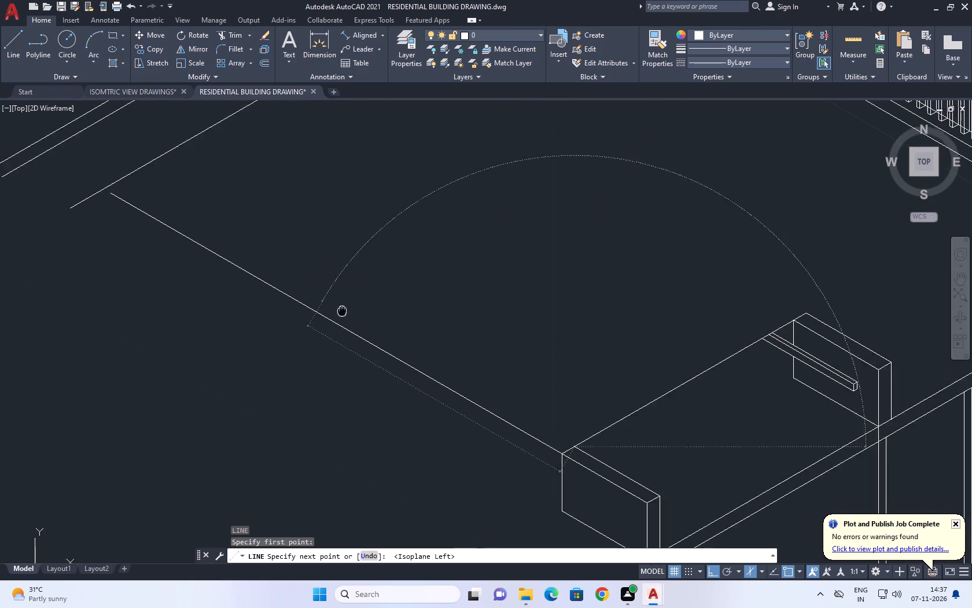
pyautogui.moveTo(371, 329); pyautogui.dragTo(414, 360, button='middle')
pyautogui.scroll(-3, 414, 360)
pyautogui.scroll(2, 384, 314)
pyautogui.click(369, 307)
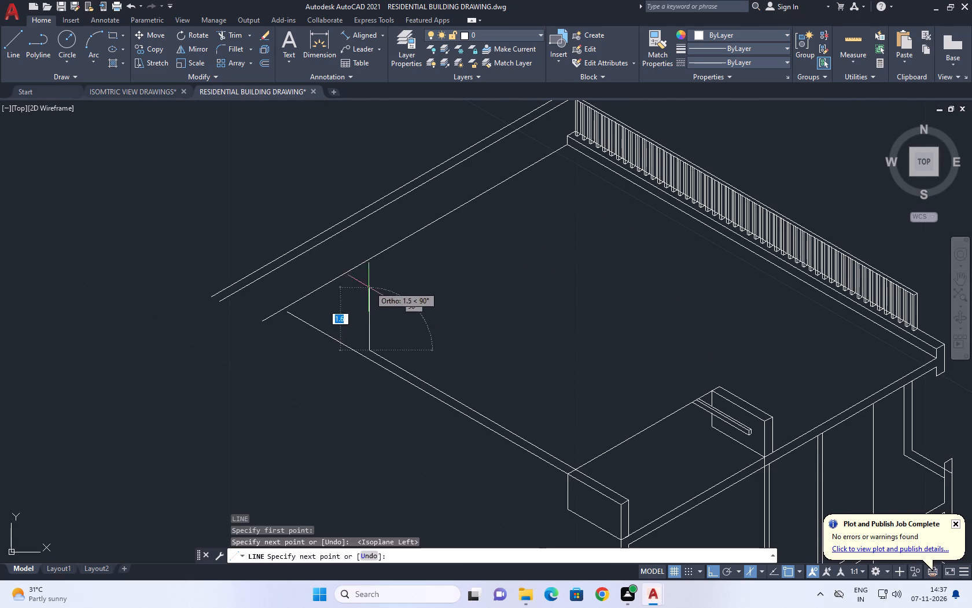
pyautogui.press('space')
# Copy the line connecting the two parapet blocks 0.226 outward along the front roof edge at 150°.
pyautogui.moveTo(551, 359); pyautogui.dragTo(462, 329, button='middle')
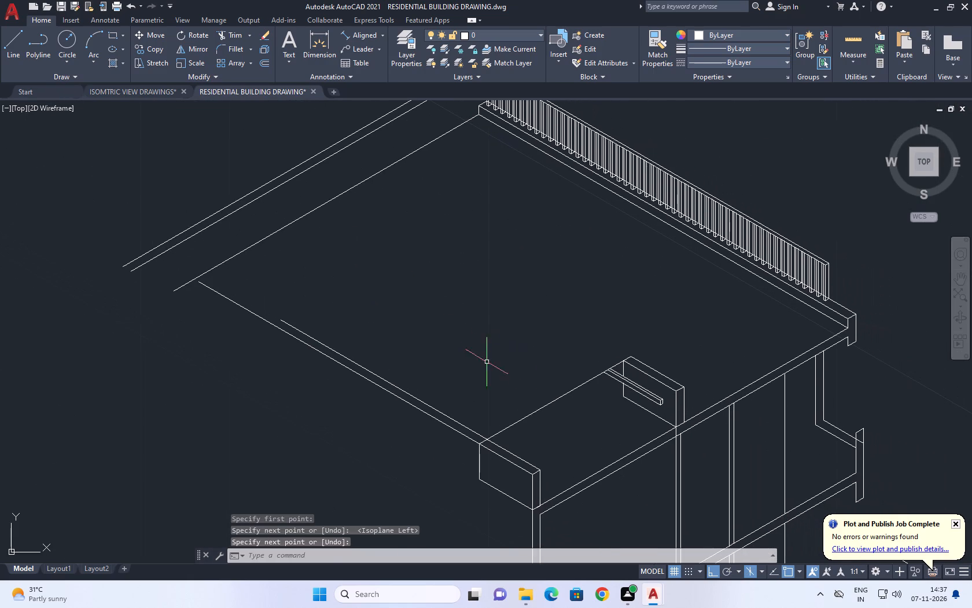
pyautogui.click(548, 422)
pyautogui.click(514, 388)
pyautogui.moveTo(554, 424); pyautogui.dragTo(575, 442, button='middle')
pyautogui.press('c')
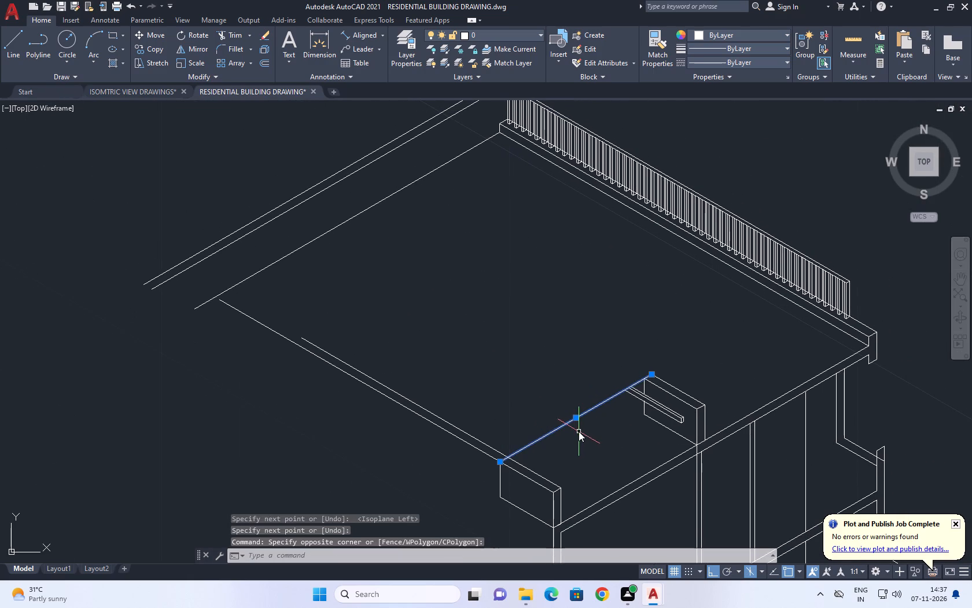
pyautogui.press('o')
pyautogui.press('space')
pyautogui.scroll(1, 498, 465)
pyautogui.click(500, 463)
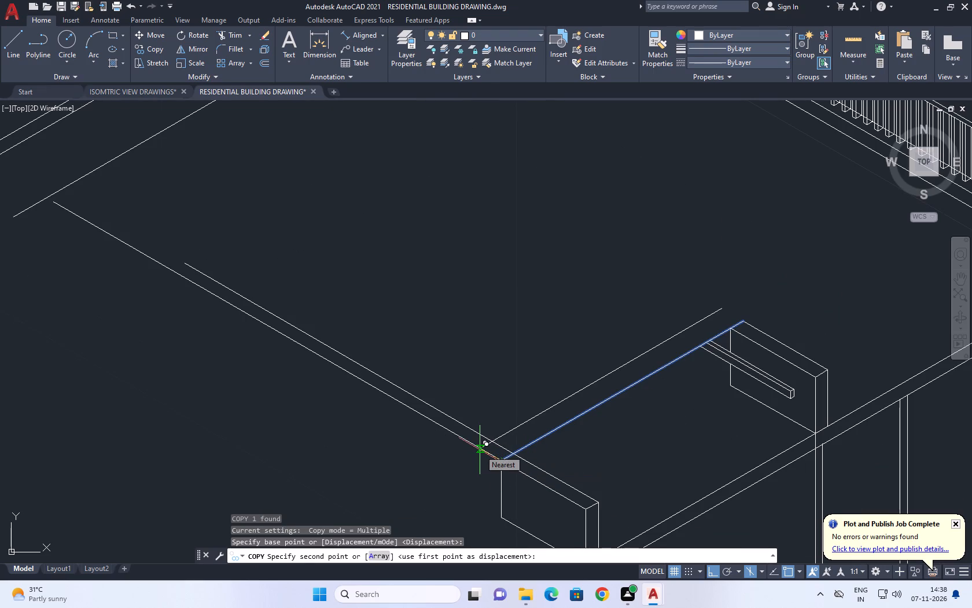
pyautogui.write('0.226')
pyautogui.press('Return')
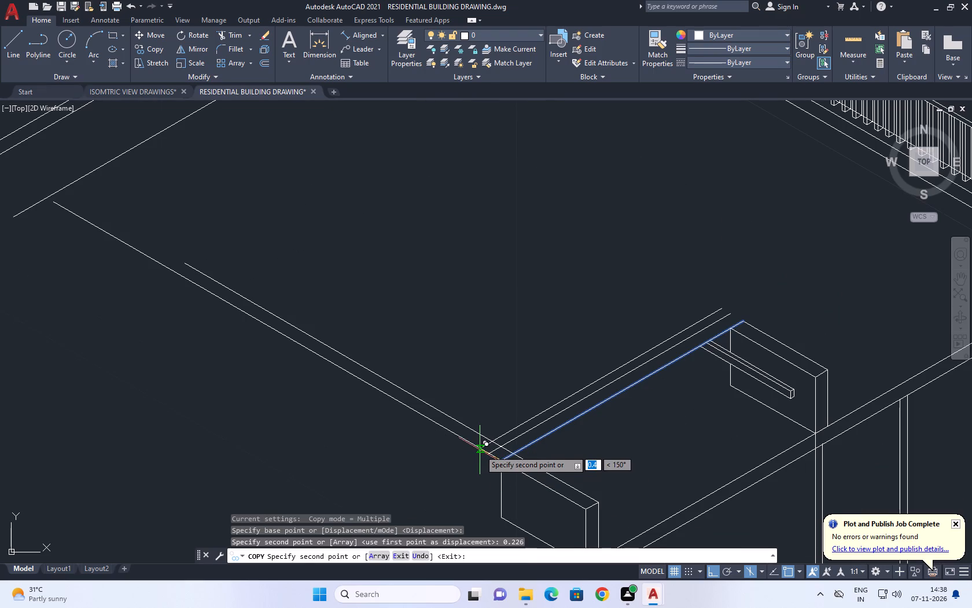
pyautogui.press('space')
# Copy the slat beside the far parapet block about 3.2 units along the connecting line at 210°, close to the near block.
pyautogui.moveTo(540, 527); pyautogui.dragTo(432, 502, button='middle')
pyautogui.scroll(1, 348, 439)
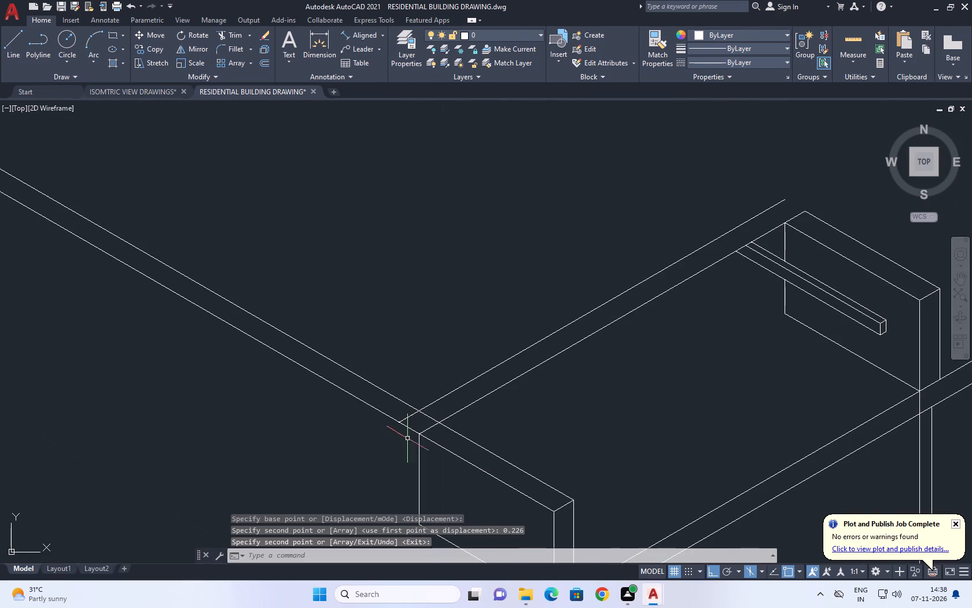
pyautogui.scroll(3, 413, 438)
pyautogui.moveTo(397, 428); pyautogui.dragTo(413, 438, button='middle')
pyautogui.scroll(-2, 414, 438)
pyautogui.moveTo(483, 445); pyautogui.dragTo(545, 359, button='middle')
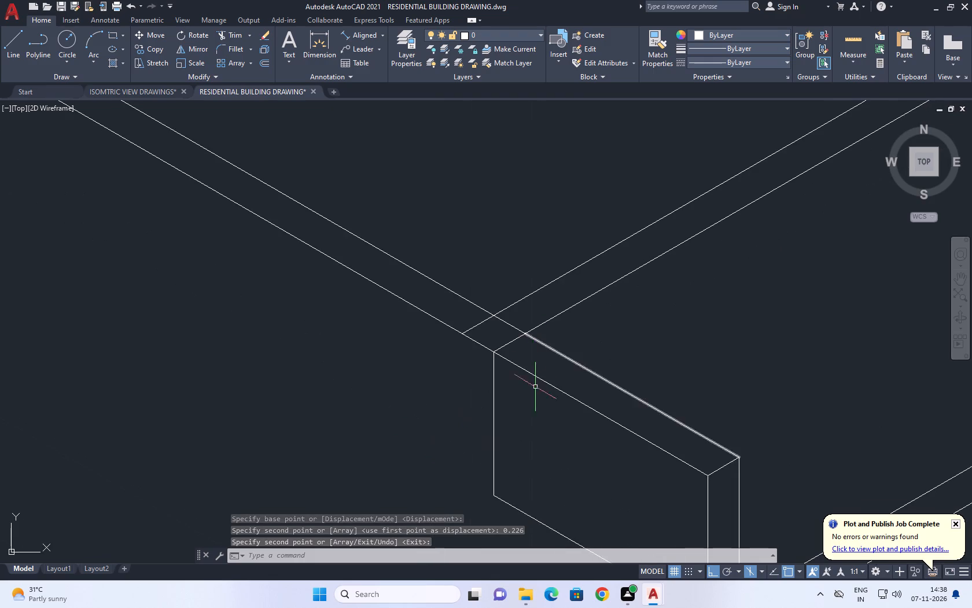
pyautogui.moveTo(557, 403); pyautogui.dragTo(521, 361, button='middle')
pyautogui.scroll(-2, 532, 350)
pyautogui.moveTo(571, 362); pyautogui.dragTo(576, 363, button='middle')
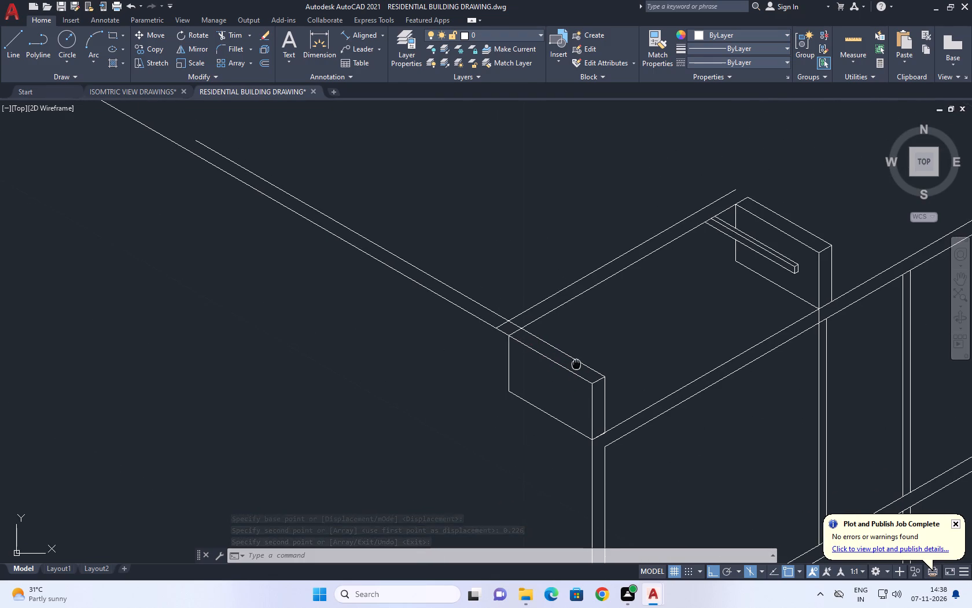
pyautogui.moveTo(576, 363); pyautogui.dragTo(472, 395, button='middle')
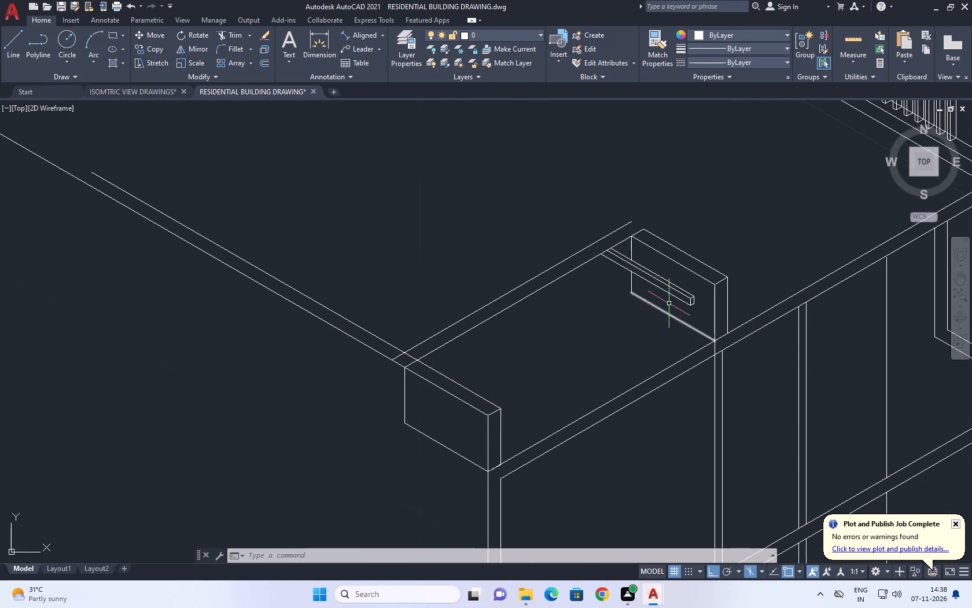
pyautogui.moveTo(669, 303); pyautogui.dragTo(647, 325, button='middle')
pyautogui.scroll(2, 683, 318)
pyautogui.scroll(1, 635, 327)
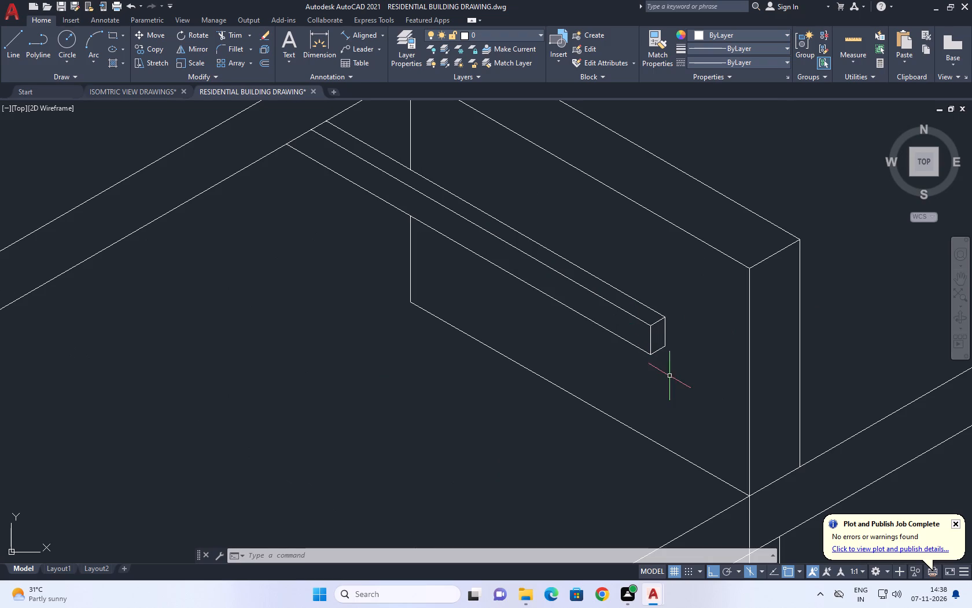
pyautogui.moveTo(669, 376); pyautogui.dragTo(668, 370)
pyautogui.click(619, 300)
pyautogui.moveTo(508, 313); pyautogui.dragTo(604, 302, button='middle')
pyautogui.write('CO')
pyautogui.press('space')
pyautogui.scroll(-3, 607, 305)
pyautogui.scroll(3, 562, 273)
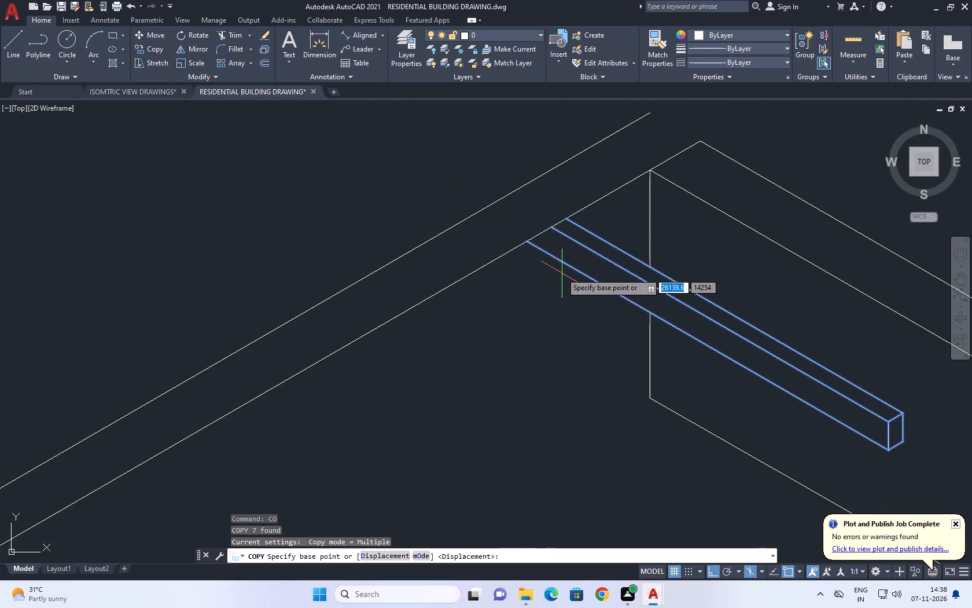
pyautogui.click(527, 243)
pyautogui.scroll(-1, 521, 247)
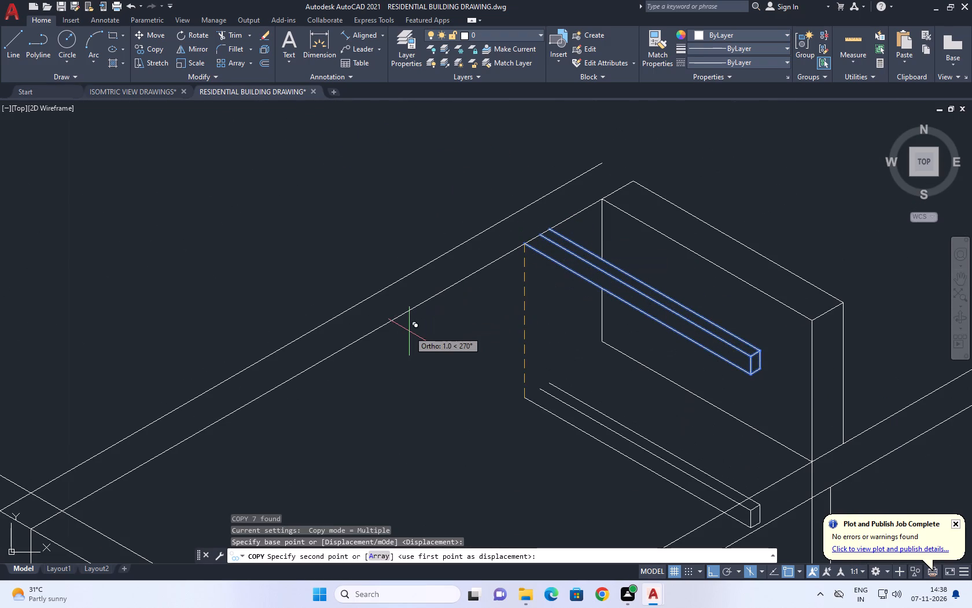
pyautogui.press('F5')
pyautogui.scroll(-2, 415, 336)
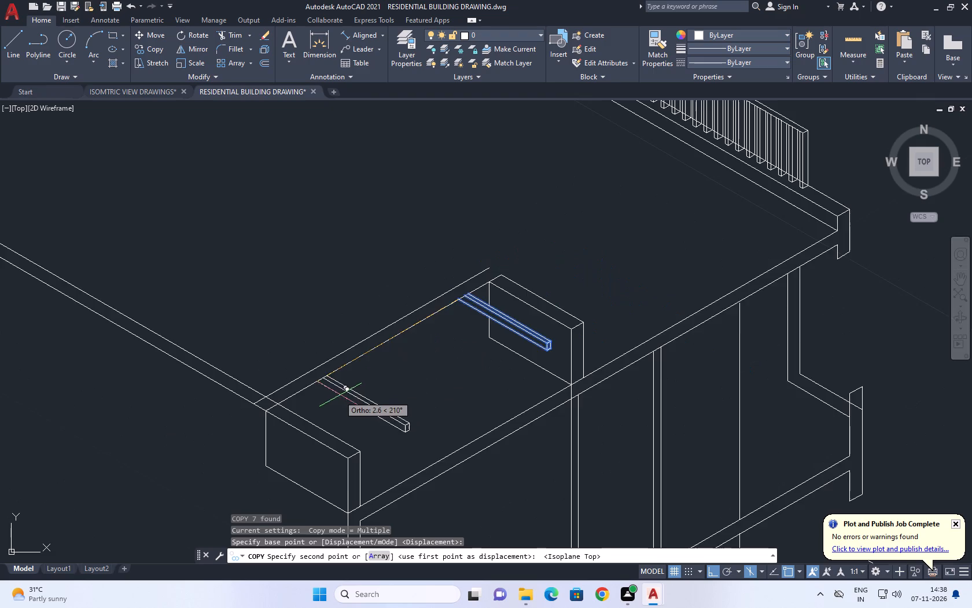
pyautogui.scroll(2, 337, 396)
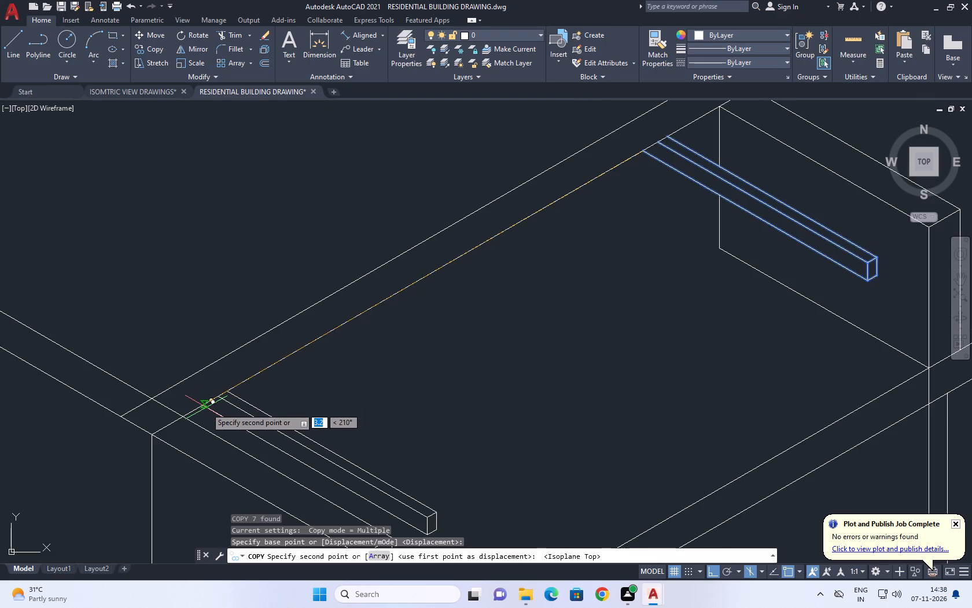
pyautogui.click(206, 408)
# Array the original slat as 10 items fitted over about 2.9 units along the connecting line, ending just before the copied slat.
pyautogui.press('a')
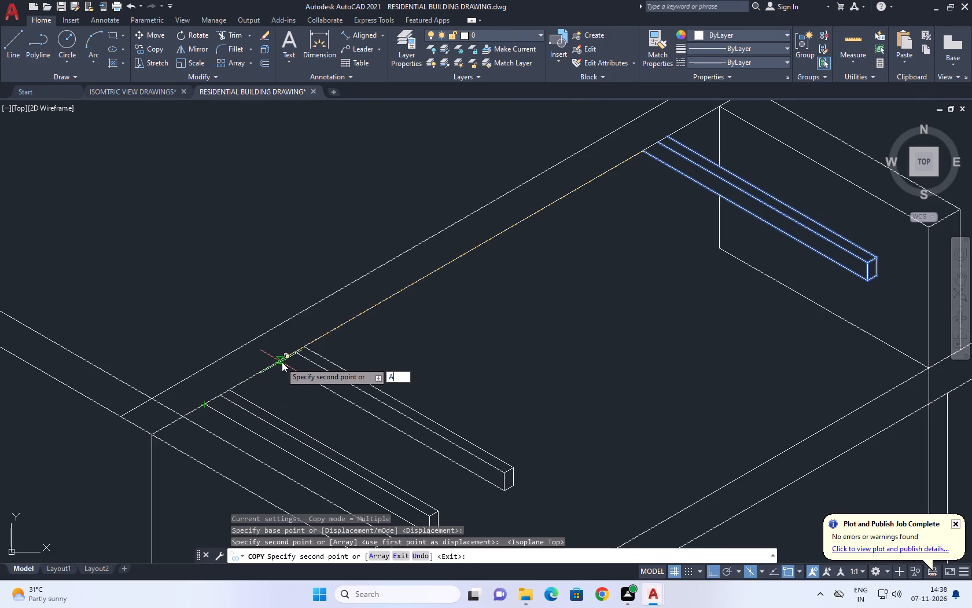
pyautogui.press('r')
pyautogui.press('space')
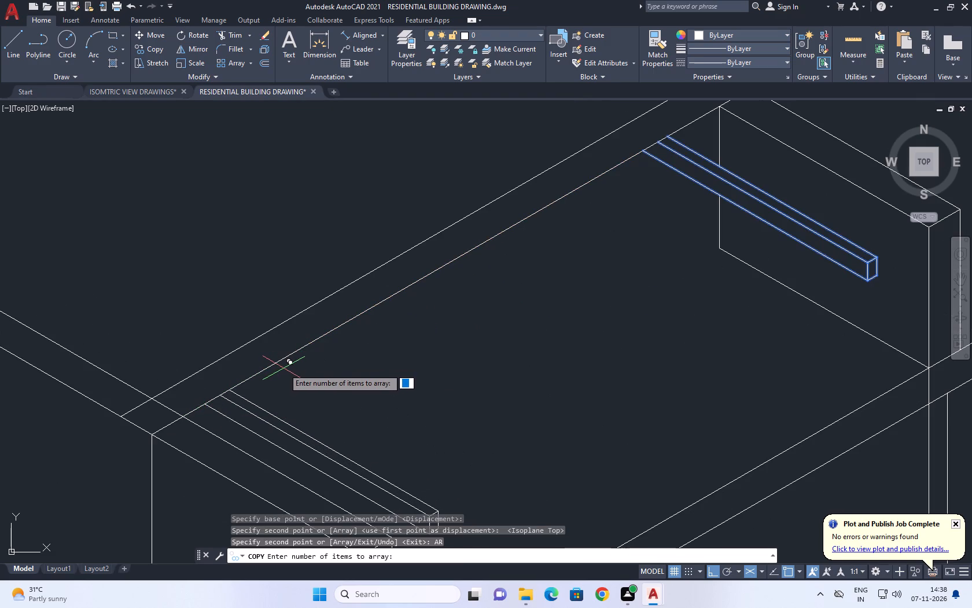
pyautogui.press('1')
pyautogui.write('0')
pyautogui.press('space')
pyautogui.scroll(-2, 324, 359)
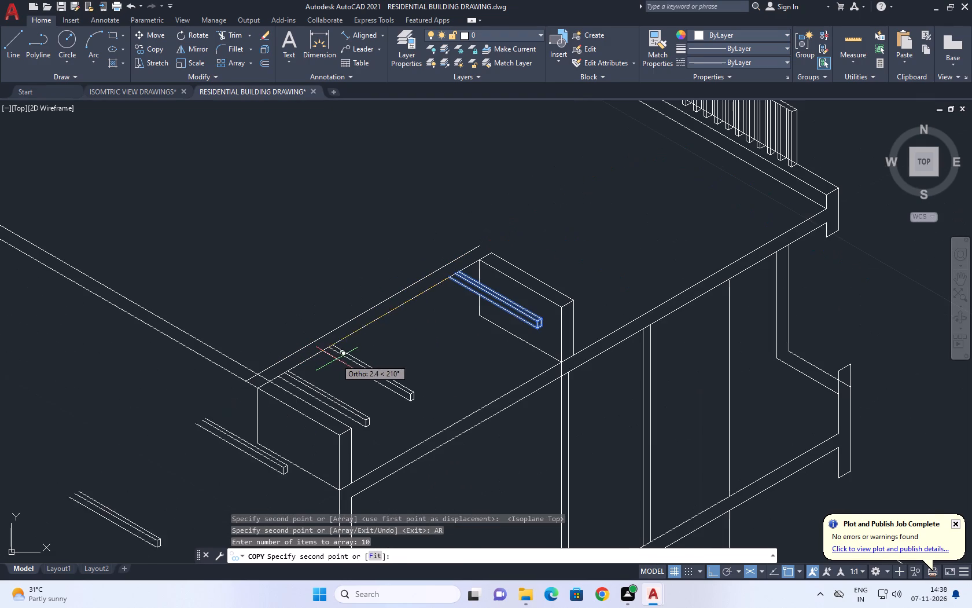
pyautogui.write('F')
pyautogui.press('space')
pyautogui.scroll(1, 323, 365)
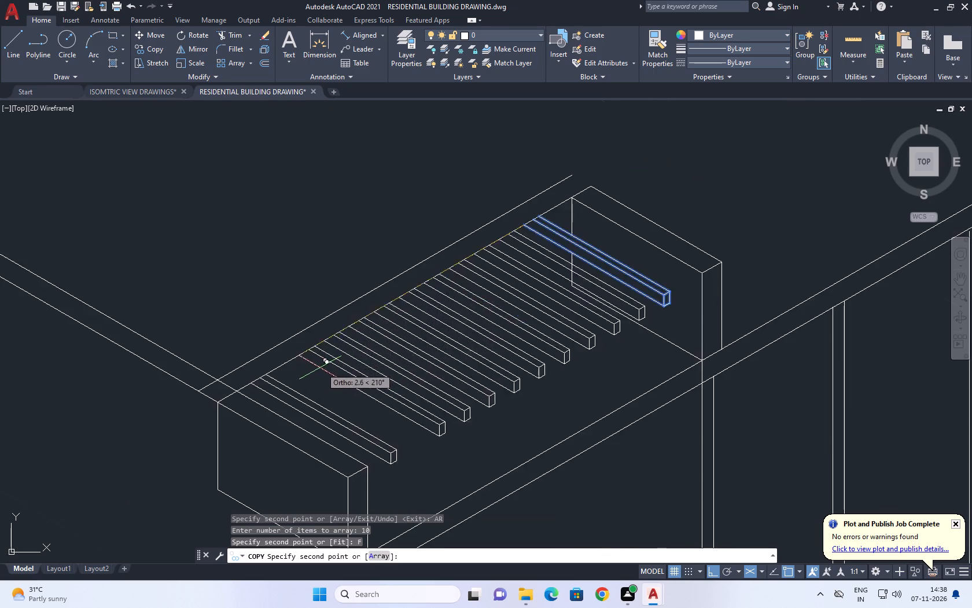
pyautogui.scroll(1, 301, 378)
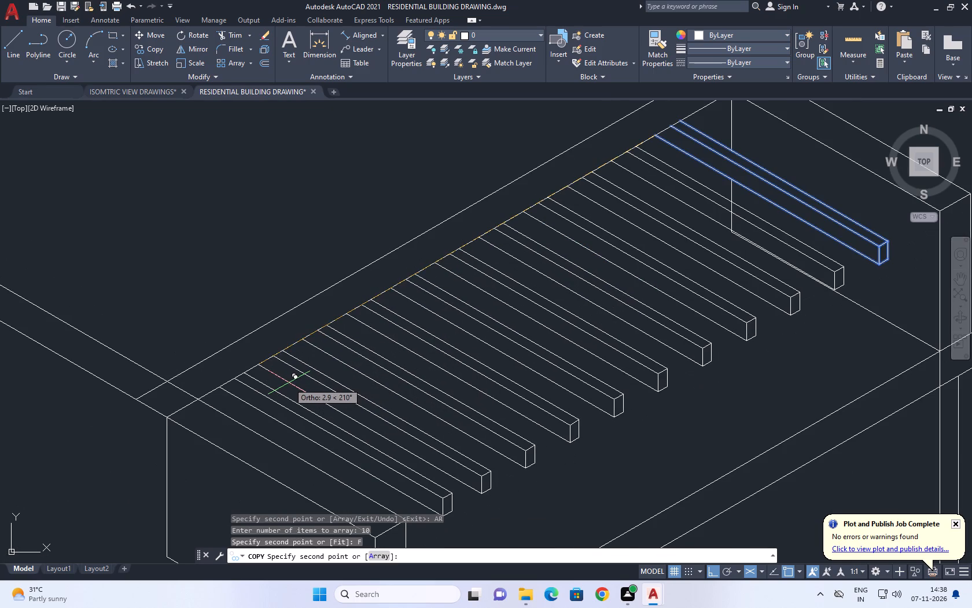
pyautogui.scroll(2, 288, 383)
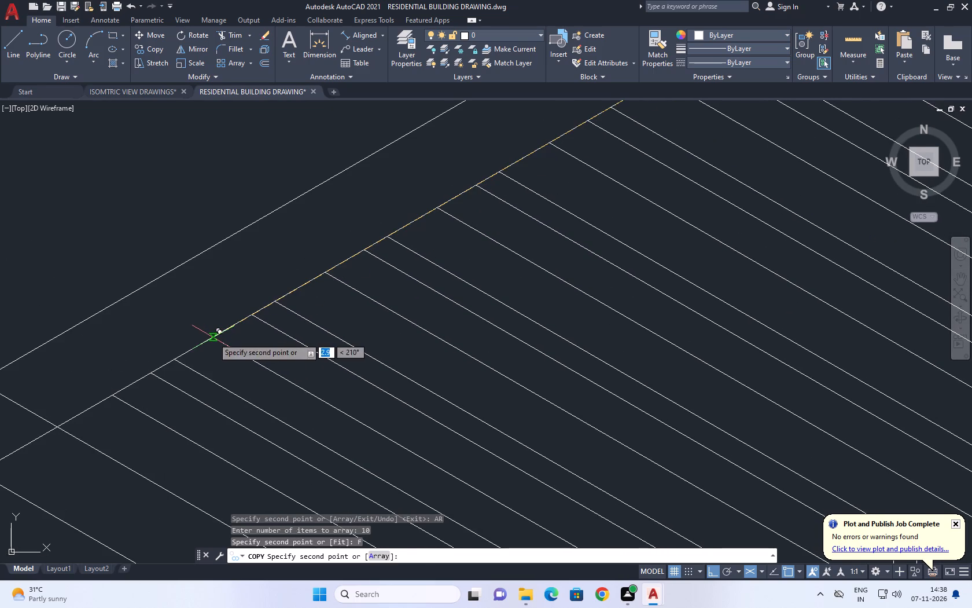
pyautogui.click(213, 338)
pyautogui.press('space')
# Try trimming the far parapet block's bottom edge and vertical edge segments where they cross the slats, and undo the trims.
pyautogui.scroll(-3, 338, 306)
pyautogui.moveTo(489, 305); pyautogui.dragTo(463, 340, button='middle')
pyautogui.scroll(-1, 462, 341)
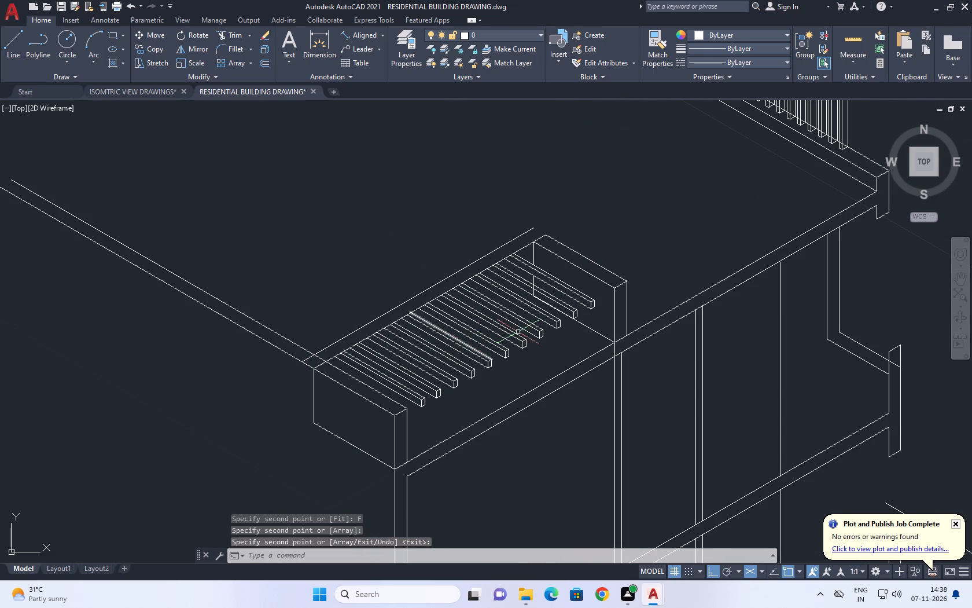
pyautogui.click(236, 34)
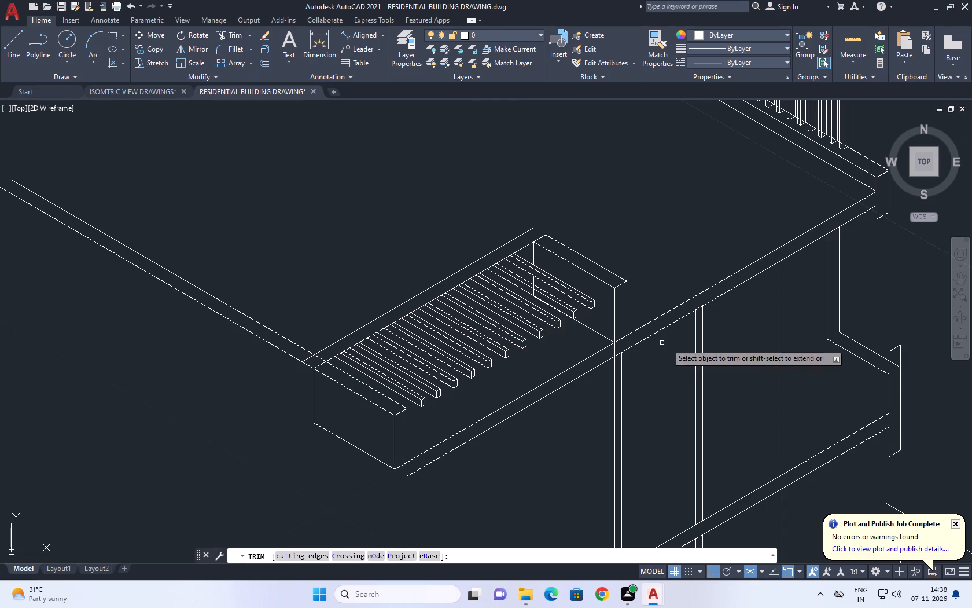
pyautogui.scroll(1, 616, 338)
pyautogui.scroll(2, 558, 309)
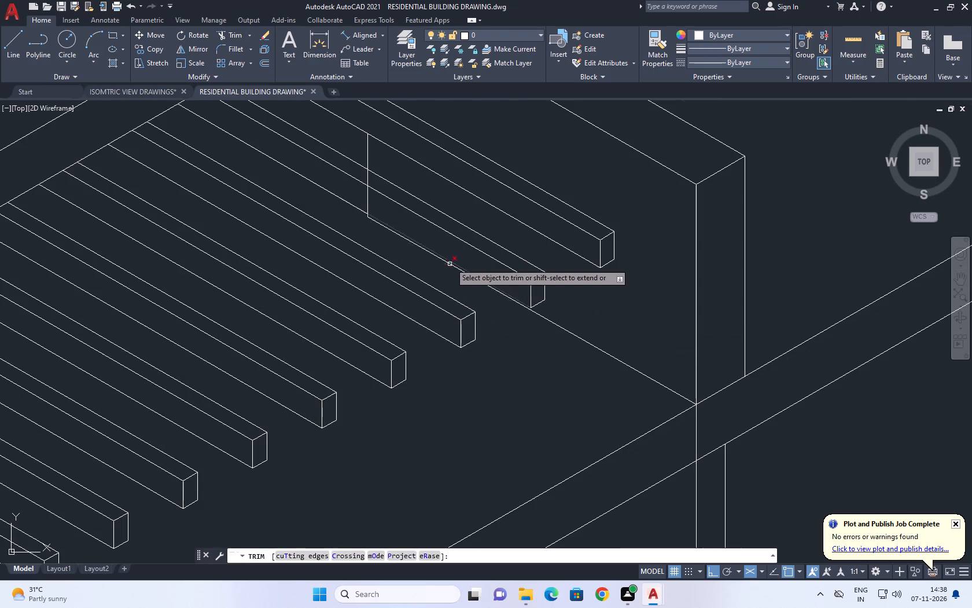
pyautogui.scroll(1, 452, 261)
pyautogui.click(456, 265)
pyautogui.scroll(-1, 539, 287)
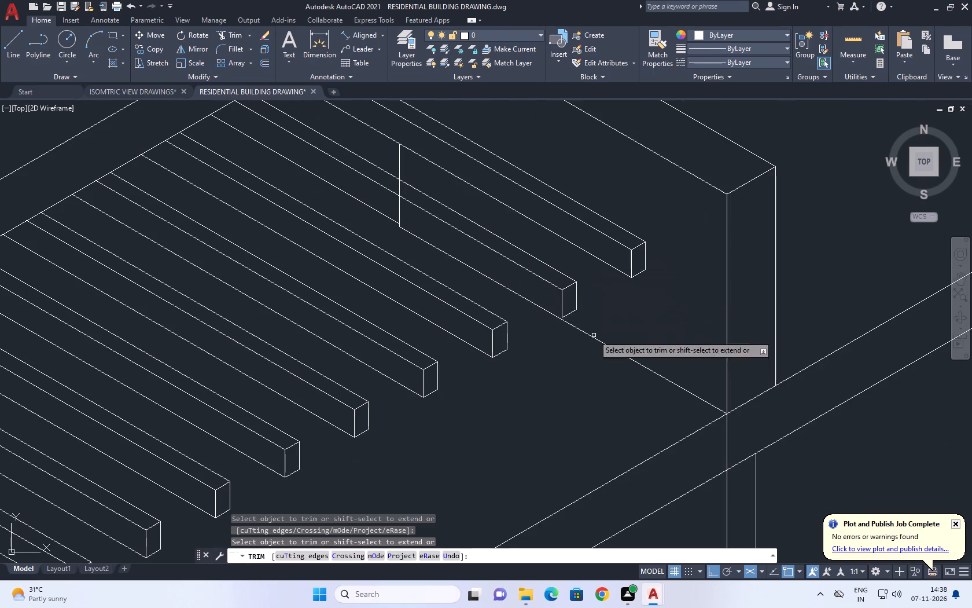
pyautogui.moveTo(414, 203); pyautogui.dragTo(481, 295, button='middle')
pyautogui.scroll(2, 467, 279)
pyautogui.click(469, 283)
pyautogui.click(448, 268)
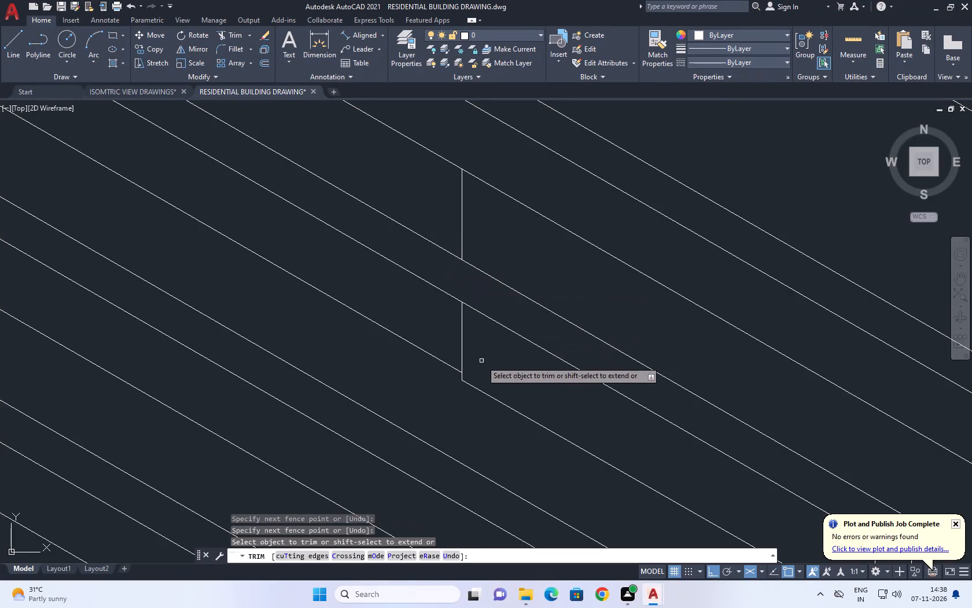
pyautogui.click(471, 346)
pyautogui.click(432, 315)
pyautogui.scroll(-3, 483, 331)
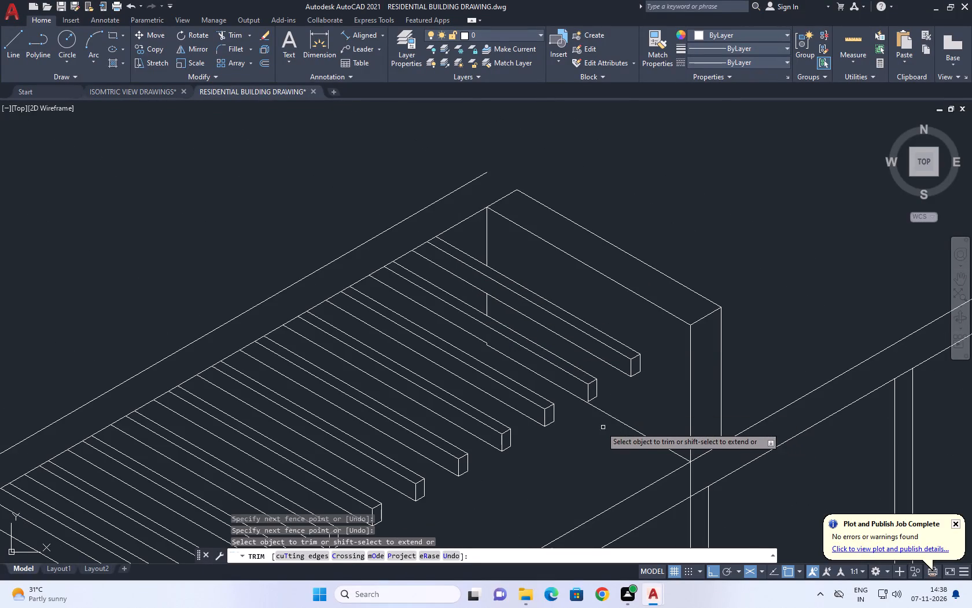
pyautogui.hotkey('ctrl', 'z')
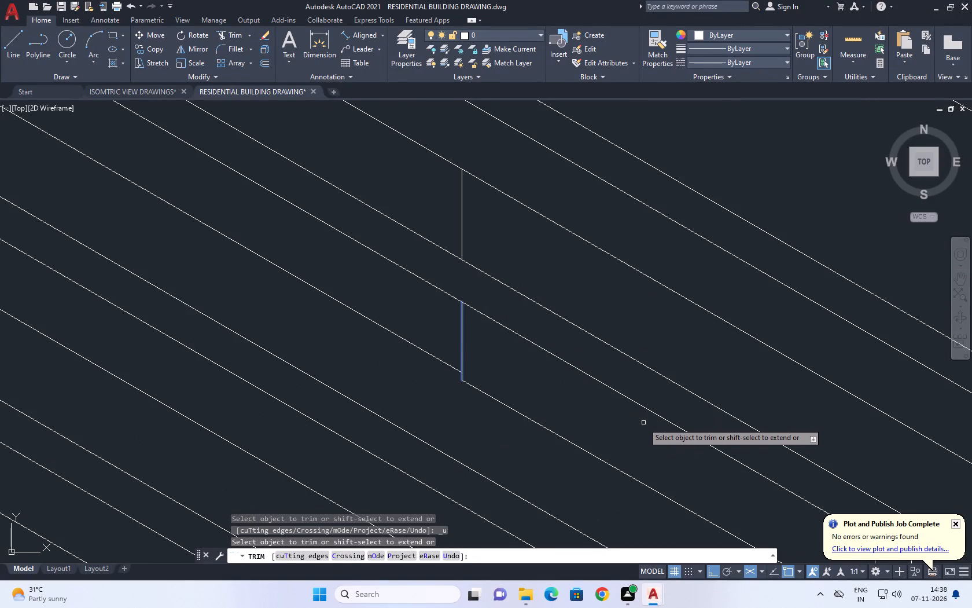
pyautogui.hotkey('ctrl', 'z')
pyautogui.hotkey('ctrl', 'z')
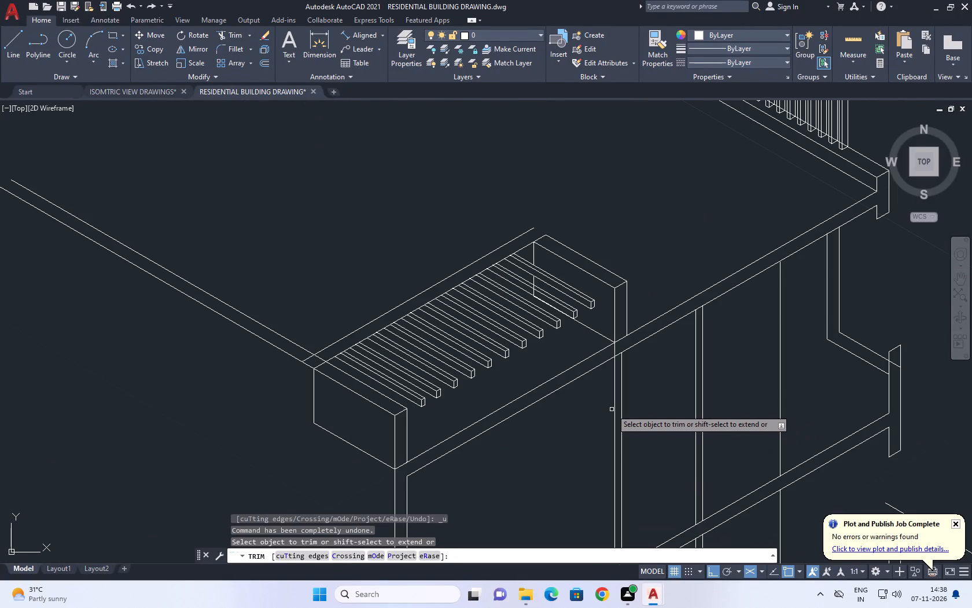
# Trim away the far parapet block's slanted bottom edge where it runs behind the slats.
pyautogui.scroll(-2, 595, 373)
pyautogui.scroll(3, 531, 291)
pyautogui.moveTo(726, 456); pyautogui.dragTo(596, 229, button='middle')
pyautogui.scroll(2, 577, 283)
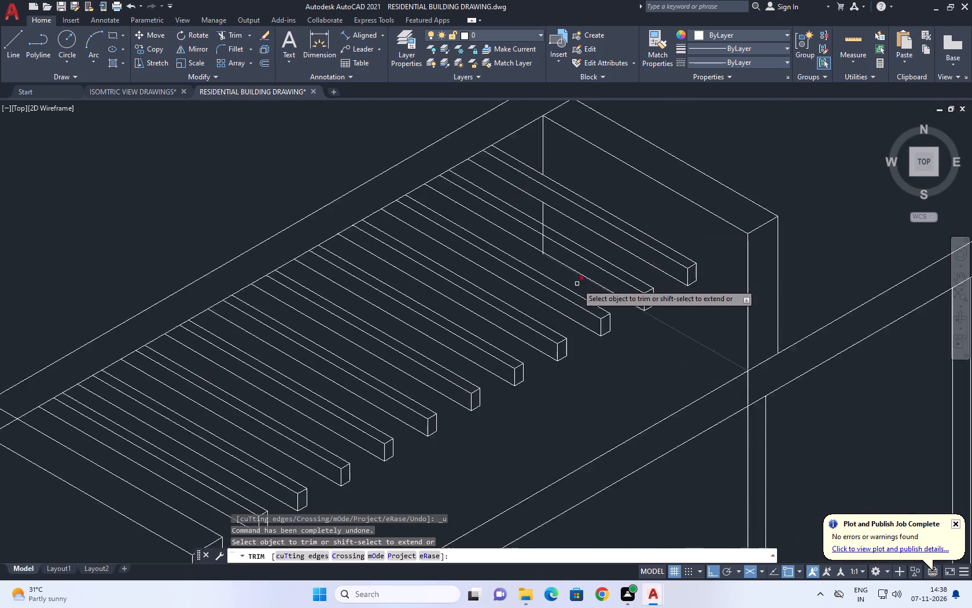
pyautogui.scroll(3, 576, 285)
pyautogui.moveTo(503, 202); pyautogui.dragTo(622, 377, button='middle')
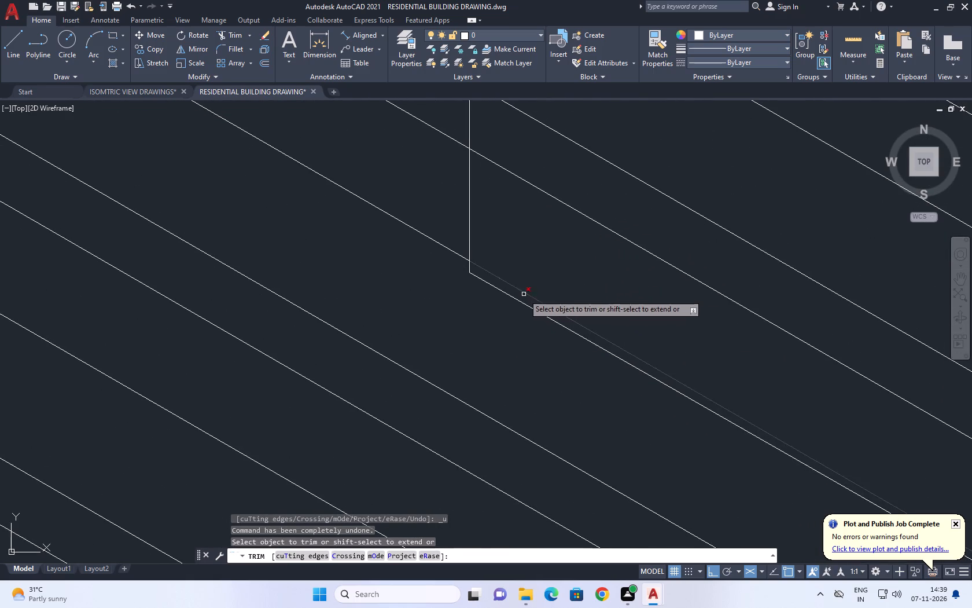
pyautogui.click(508, 294)
pyautogui.click(464, 266)
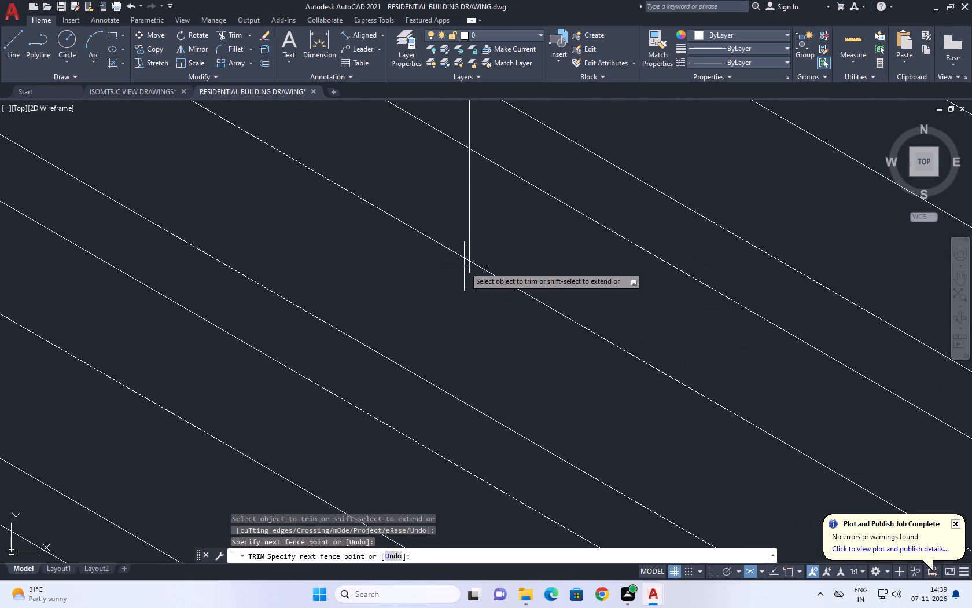
pyautogui.click(483, 275)
pyautogui.scroll(-2, 458, 278)
pyautogui.scroll(-2, 551, 309)
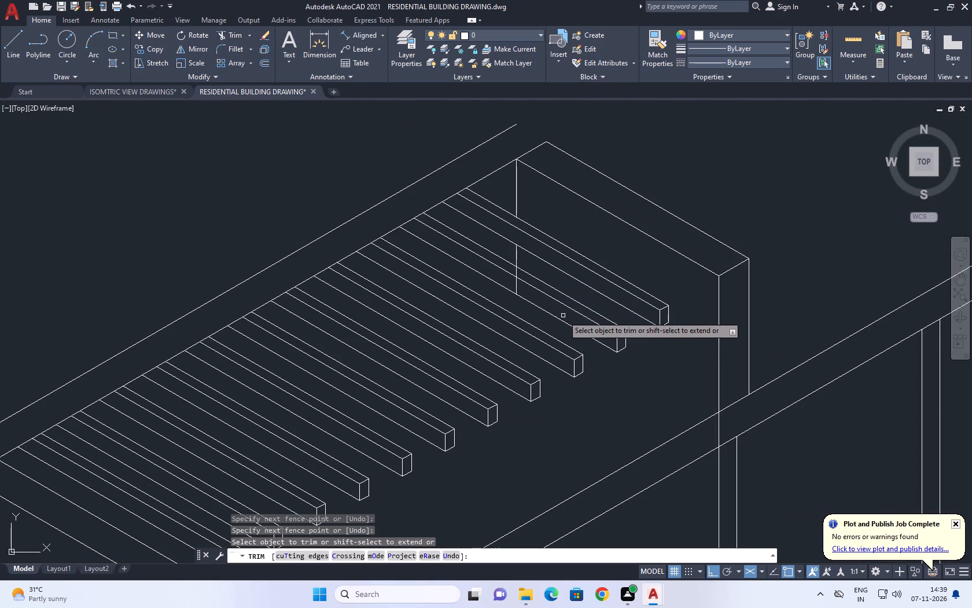
# Trim away the lower pieces of the far block's inner vertical edge that show between the slats.
pyautogui.scroll(2, 524, 292)
pyautogui.moveTo(526, 293); pyautogui.dragTo(532, 300)
pyautogui.click(497, 268)
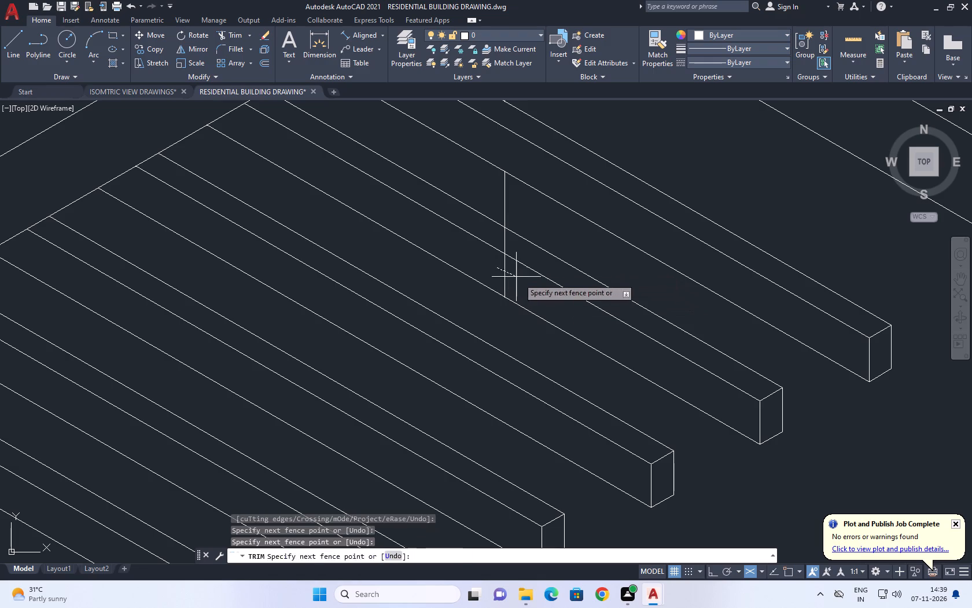
pyautogui.click(543, 295)
pyautogui.scroll(-2, 513, 263)
pyautogui.scroll(1, 504, 250)
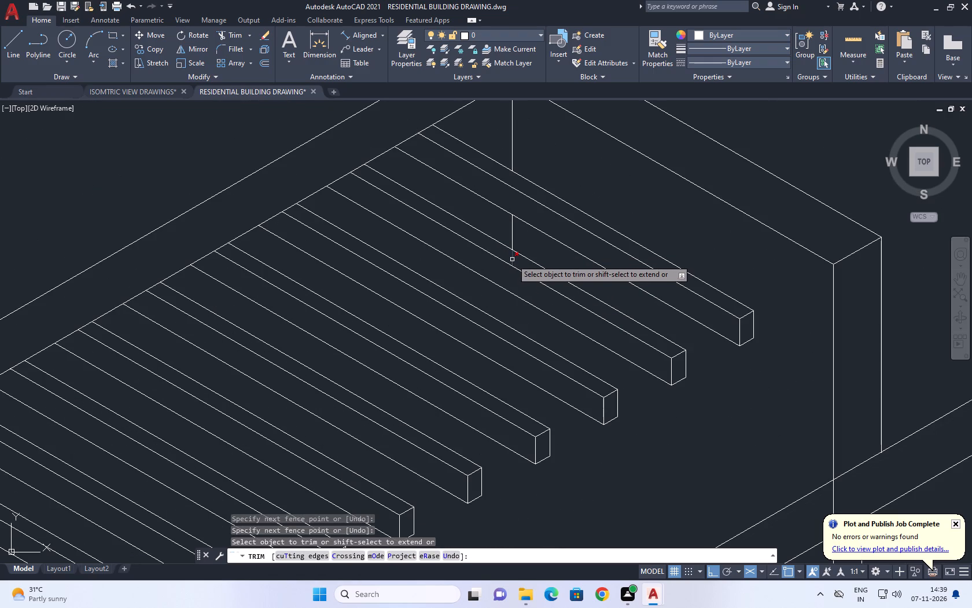
pyautogui.click(513, 259)
pyautogui.click(513, 236)
pyautogui.scroll(-4, 522, 239)
pyautogui.press('space')
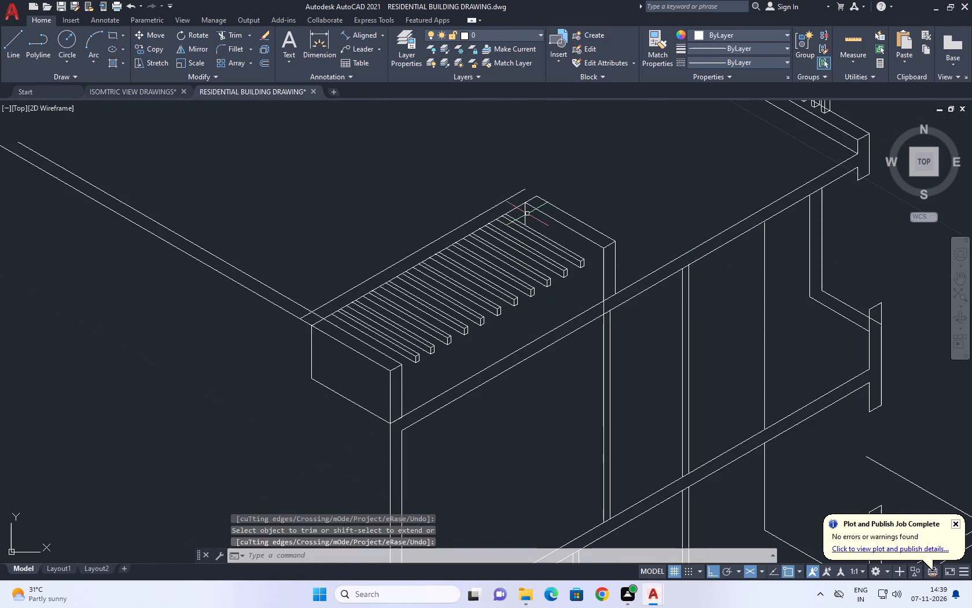
# Fillet the outer connecting line with the far parapet block's top edge at radius 0 to form a sharp corner.
pyautogui.moveTo(529, 197); pyautogui.dragTo(532, 224, button='middle')
pyautogui.scroll(1, 529, 227)
pyautogui.middleClick(522, 217)
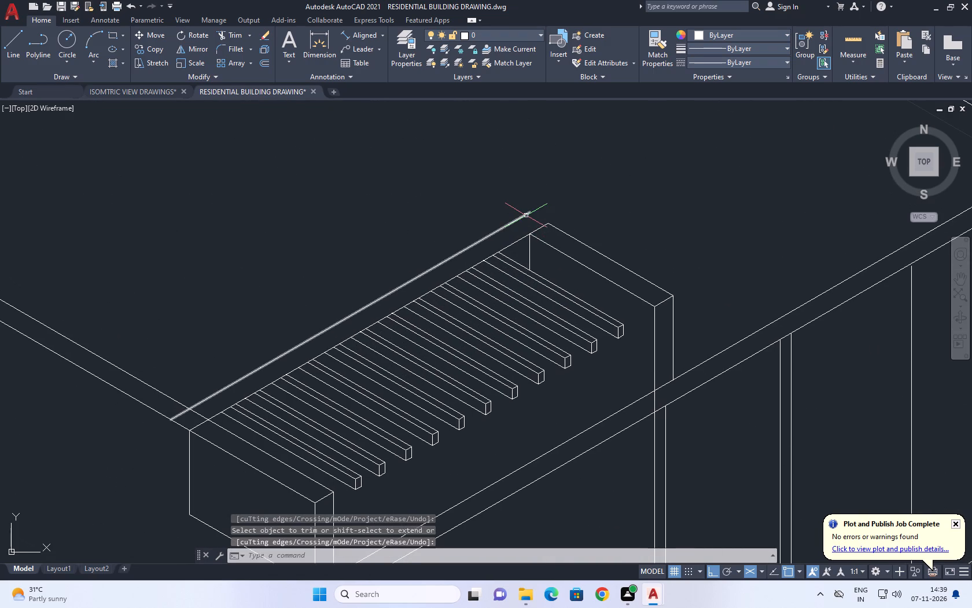
pyautogui.press('f')
pyautogui.press('space')
pyautogui.click(520, 217)
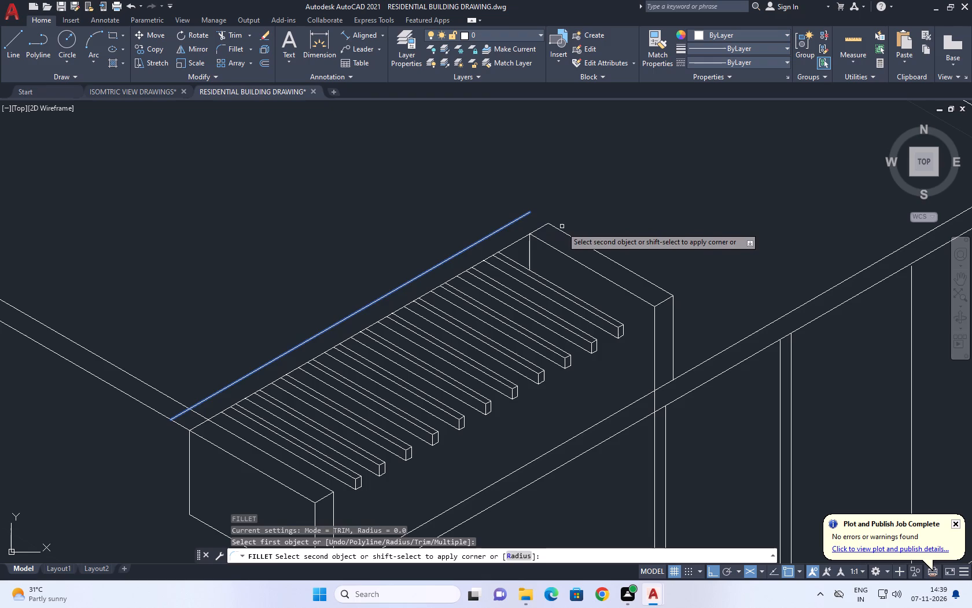
pyautogui.click(562, 229)
pyautogui.scroll(-2, 565, 230)
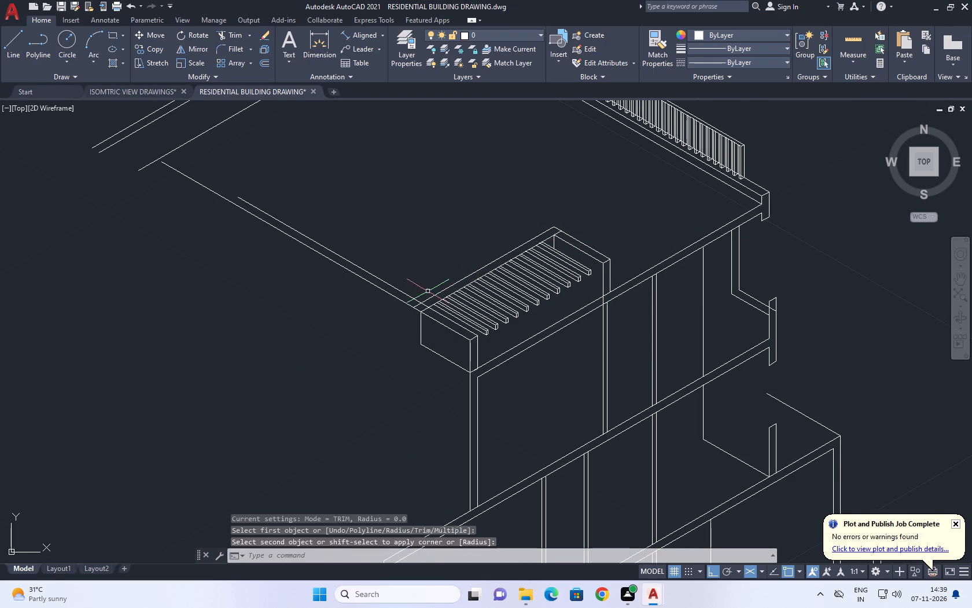
# Trim the inner roof edge line and the slats' connecting line where they cross the near parapet block's top face.
pyautogui.moveTo(454, 352); pyautogui.dragTo(495, 396, button='middle')
pyautogui.write('TR')
pyautogui.press('space')
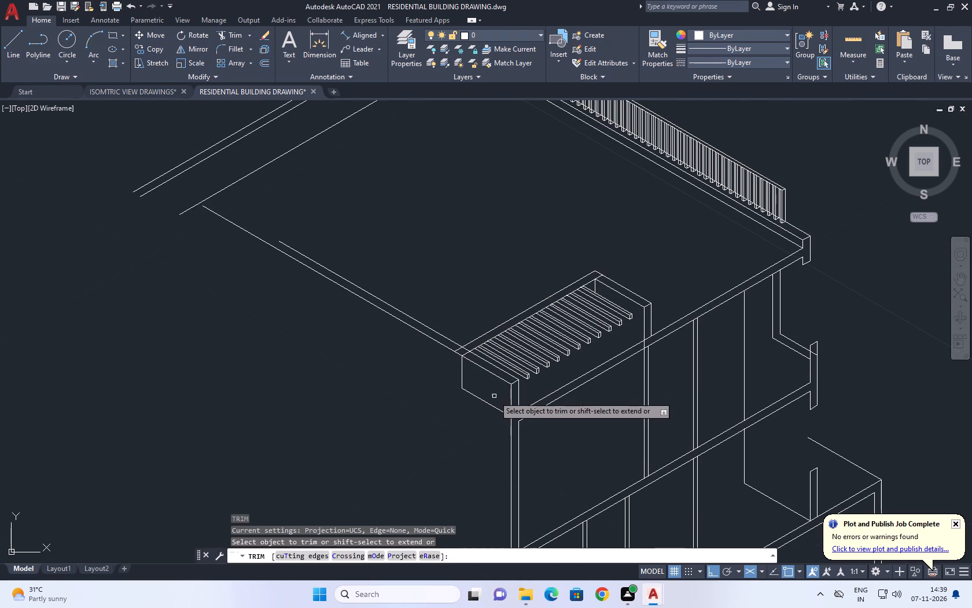
pyautogui.scroll(5, 476, 359)
pyautogui.click(395, 346)
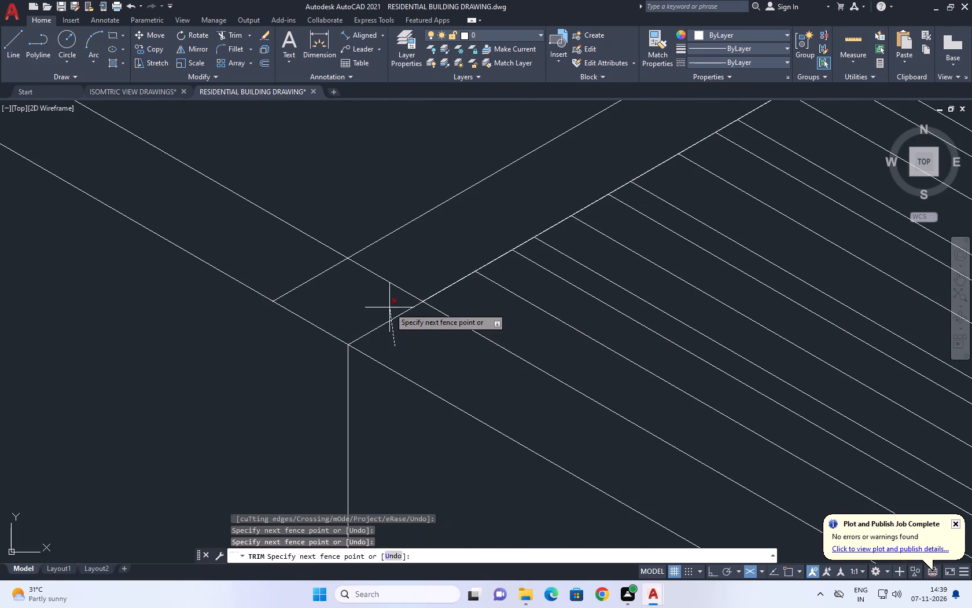
pyautogui.click(415, 272)
pyautogui.scroll(-3, 398, 292)
pyautogui.moveTo(606, 233); pyautogui.dragTo(581, 313, button='middle')
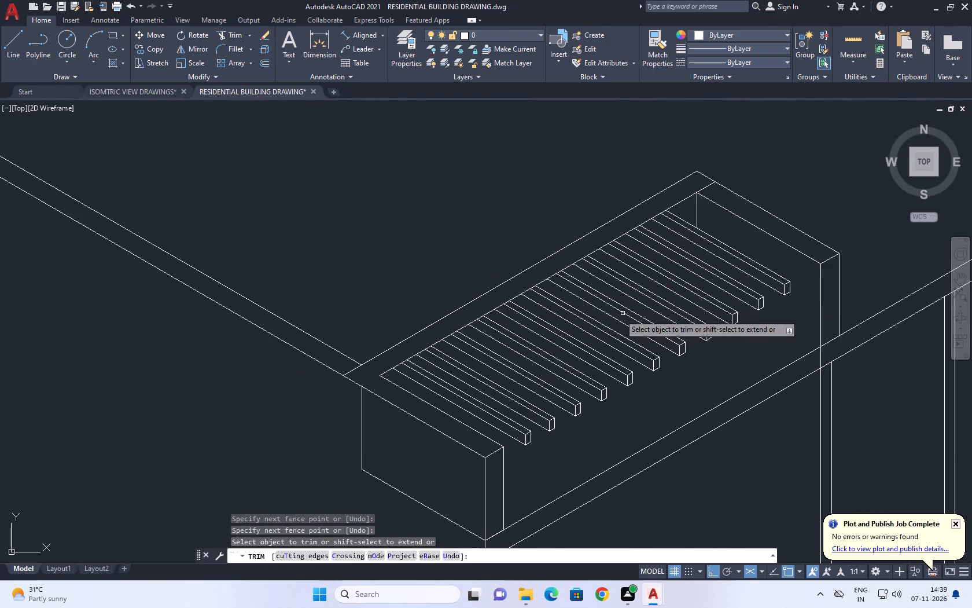
# Trim away the remaining piece of the far parapet block's inner vertical edge above the slats.
pyautogui.moveTo(592, 324); pyautogui.dragTo(469, 338, button='middle')
pyautogui.moveTo(625, 221); pyautogui.dragTo(648, 277, button='middle')
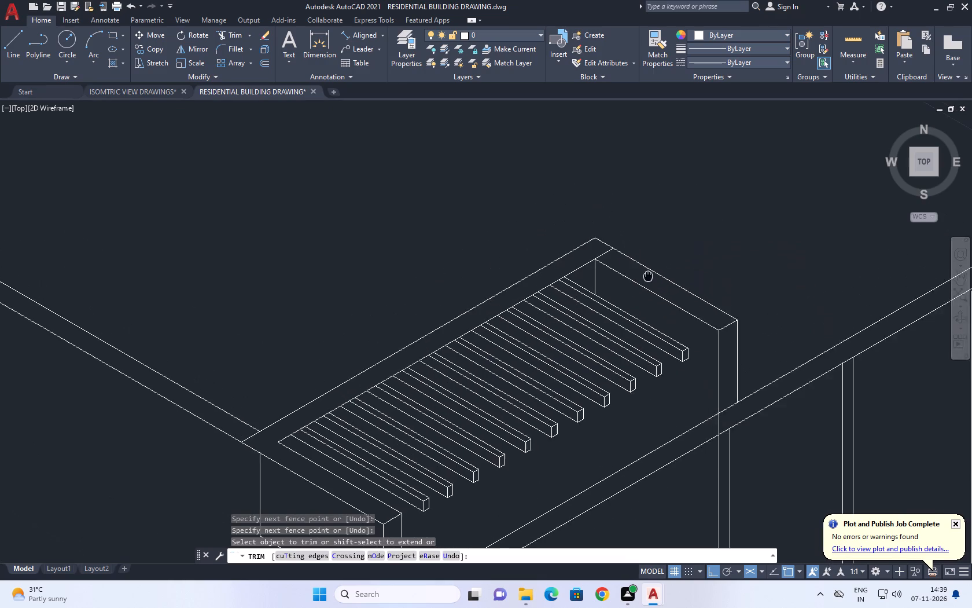
pyautogui.moveTo(648, 277); pyautogui.dragTo(591, 350, button='middle')
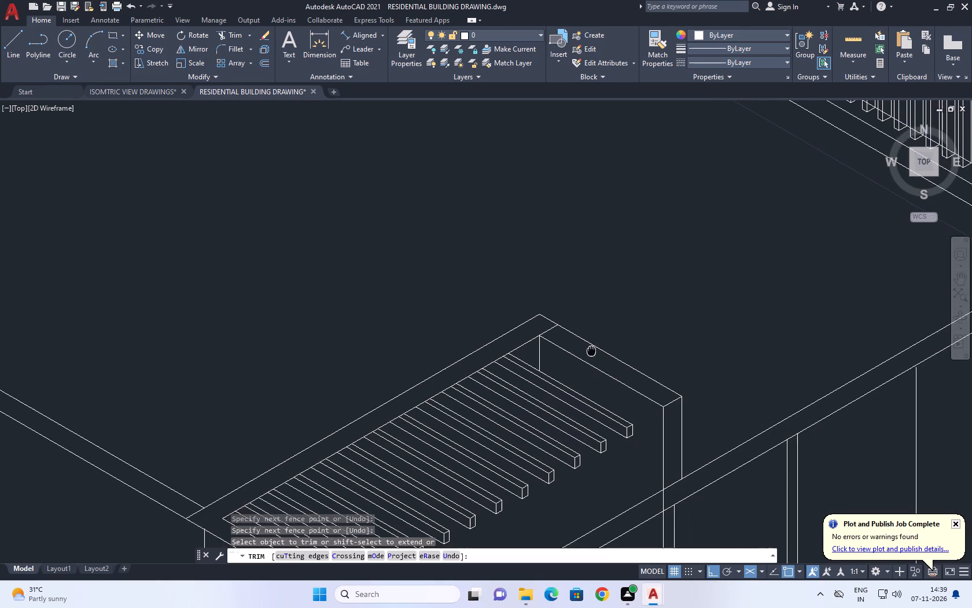
pyautogui.moveTo(591, 350); pyautogui.dragTo(598, 341, button='middle')
pyautogui.click(548, 342)
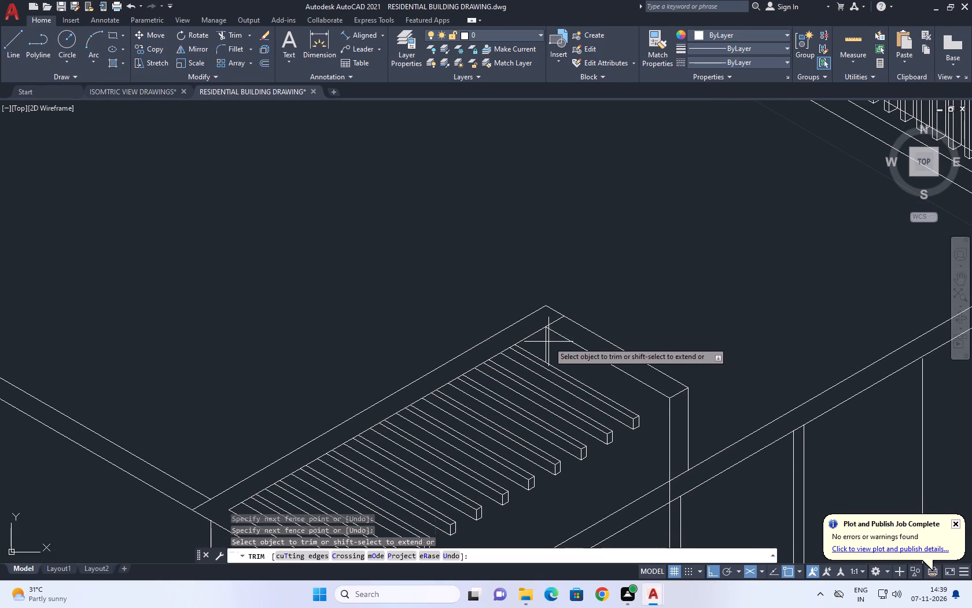
pyautogui.click(542, 343)
pyautogui.rightClick(736, 288)
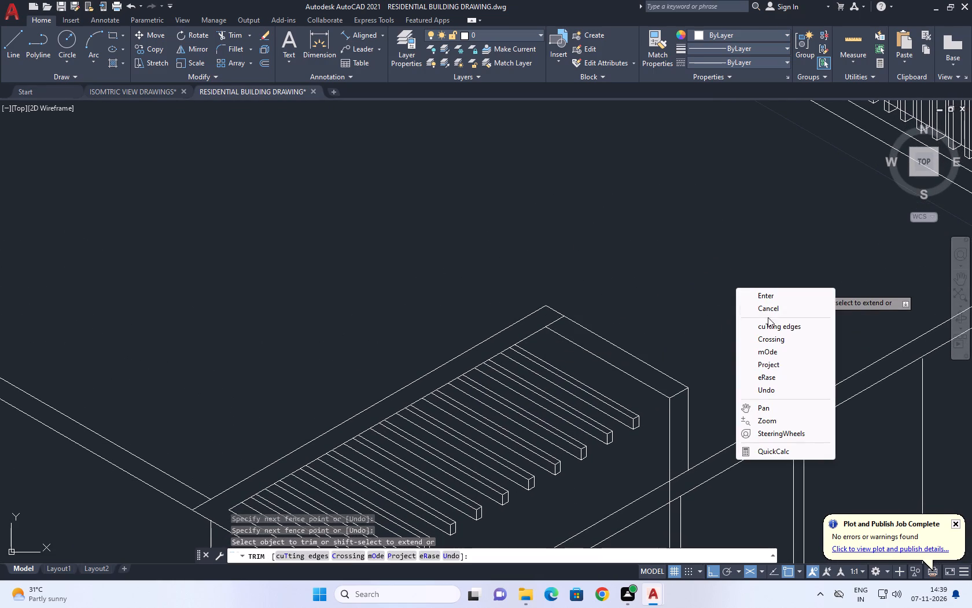
pyautogui.click(778, 310)
# Copy the end slat about 0.3 along the connecting line at 30°, toward the far parapet block.
pyautogui.scroll(3, 657, 420)
pyautogui.click(618, 457)
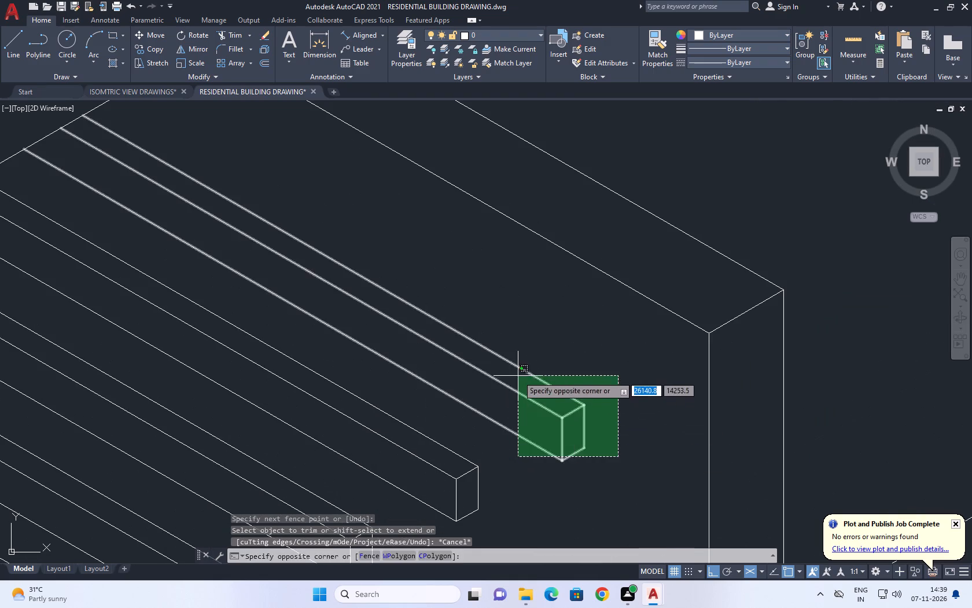
pyautogui.moveTo(521, 373); pyautogui.dragTo(521, 379)
pyautogui.click(582, 470)
pyautogui.click(529, 376)
pyautogui.write('CO')
pyautogui.press('space')
pyautogui.scroll(-2, 562, 365)
pyautogui.scroll(1, 382, 270)
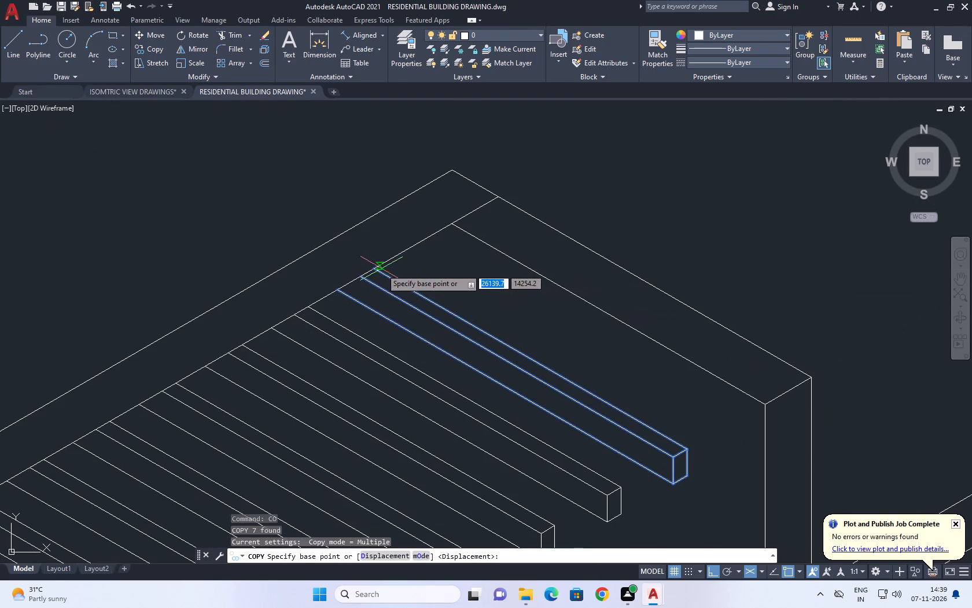
pyautogui.click(375, 271)
pyautogui.click(439, 236)
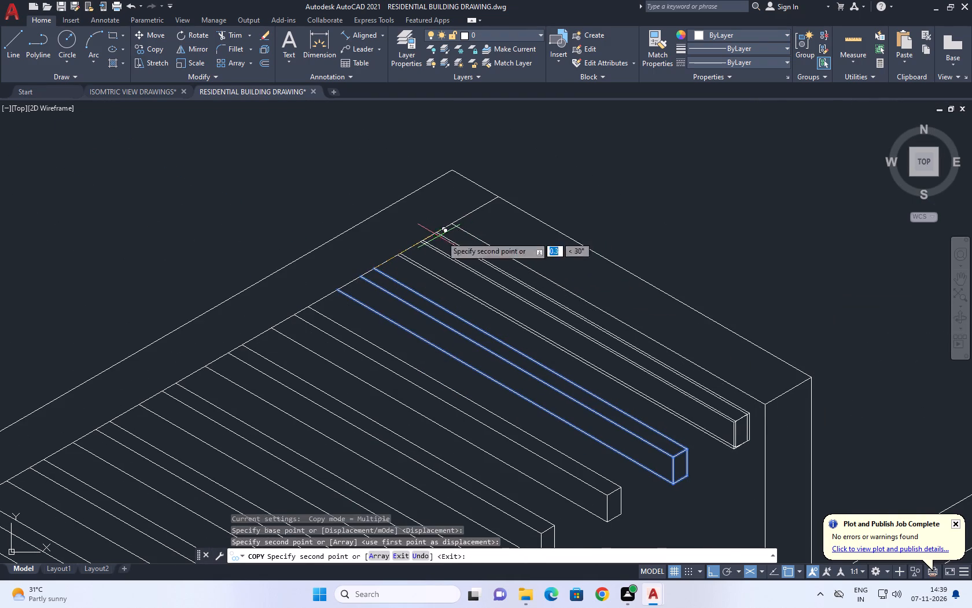
pyautogui.press('space')
# Erase the outer line running parallel to the slats' connecting line between the two parapet blocks.
pyautogui.moveTo(572, 244); pyautogui.dragTo(583, 259, button='middle')
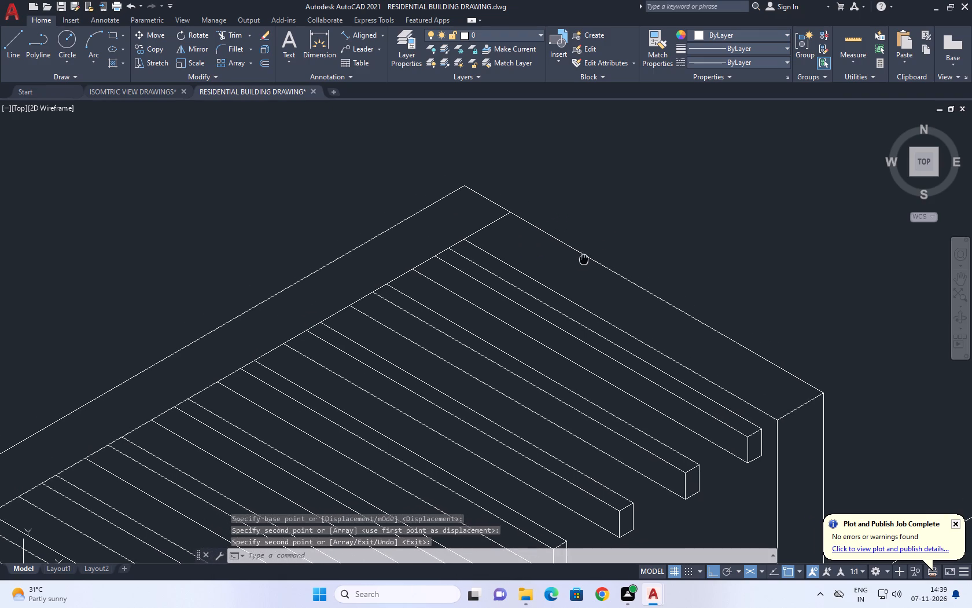
pyautogui.moveTo(583, 259); pyautogui.dragTo(580, 258, button='middle')
pyautogui.scroll(-2, 621, 252)
pyautogui.scroll(-1, 520, 265)
pyautogui.moveTo(521, 265); pyautogui.dragTo(557, 269, button='middle')
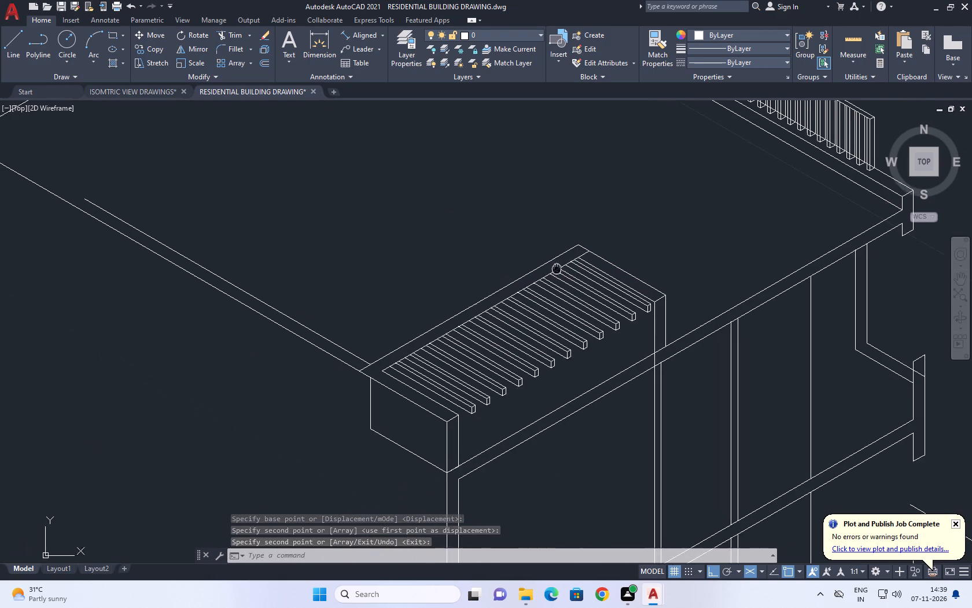
pyautogui.moveTo(557, 269); pyautogui.dragTo(564, 268, button='middle')
pyautogui.scroll(1, 423, 368)
pyautogui.moveTo(431, 370); pyautogui.dragTo(451, 264, button='middle')
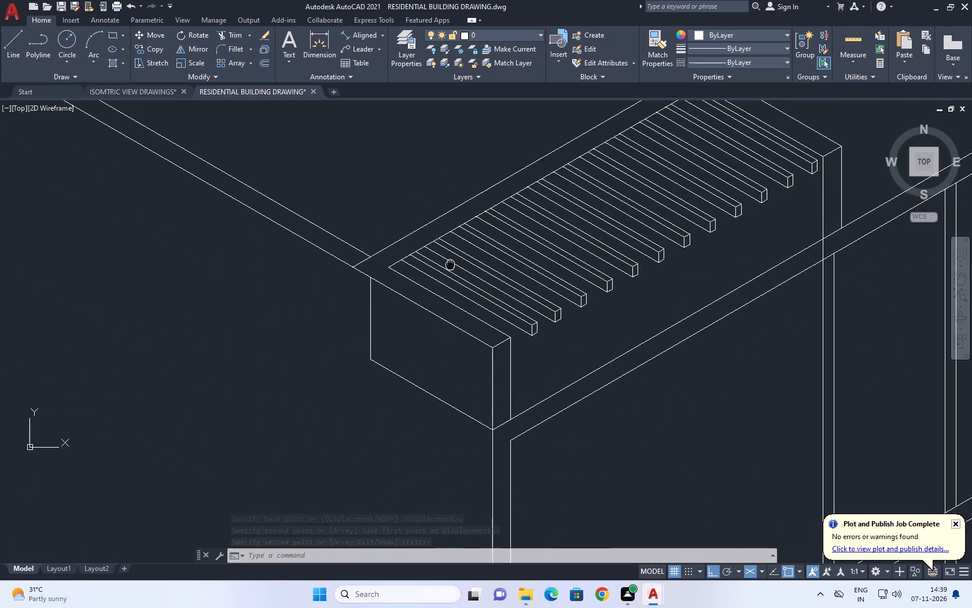
pyautogui.moveTo(451, 264); pyautogui.dragTo(455, 257, button='middle')
pyautogui.scroll(1, 452, 258)
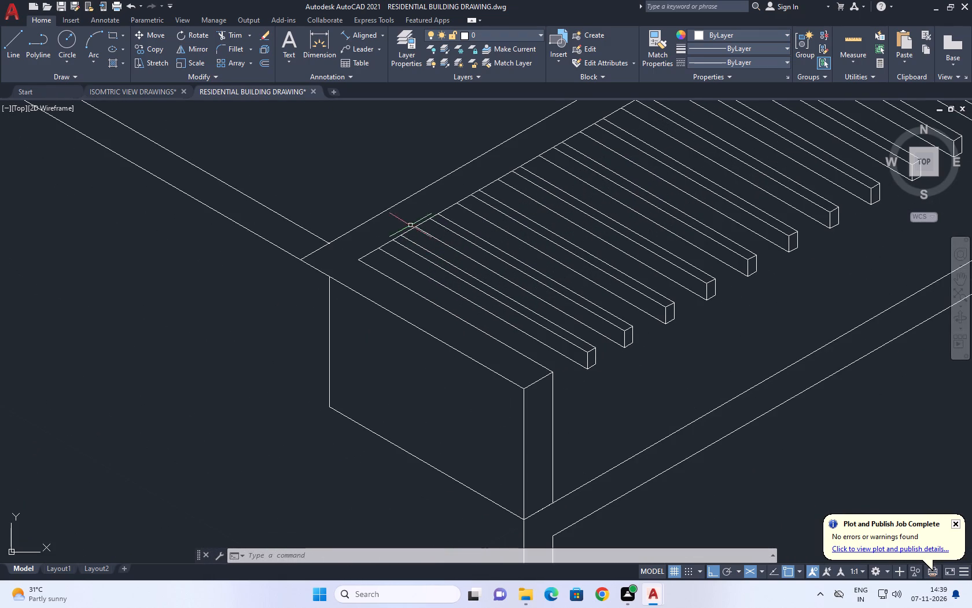
pyautogui.click(393, 218)
pyautogui.click(378, 193)
pyautogui.moveTo(397, 205); pyautogui.dragTo(416, 266, button='middle')
pyautogui.press('Delete')
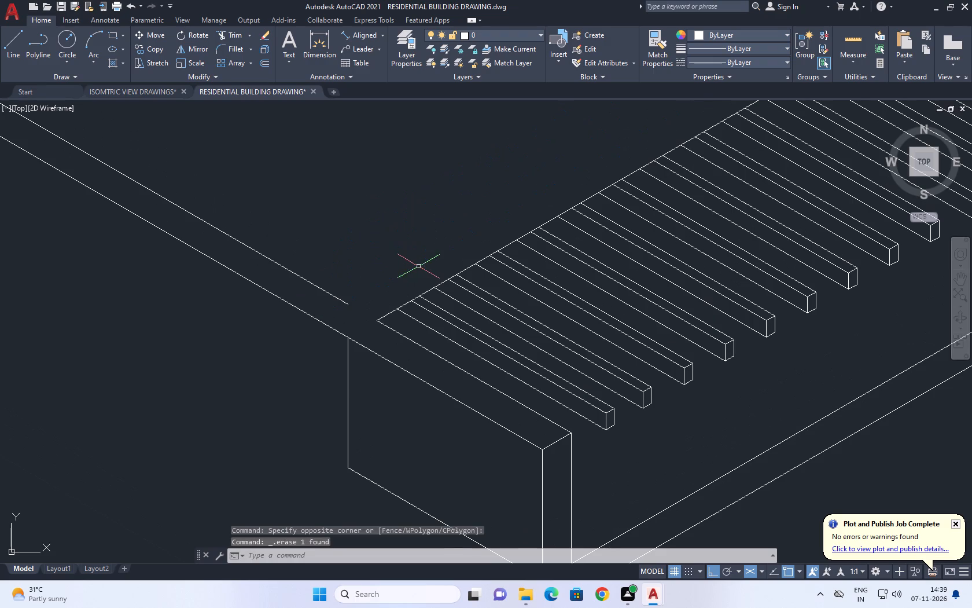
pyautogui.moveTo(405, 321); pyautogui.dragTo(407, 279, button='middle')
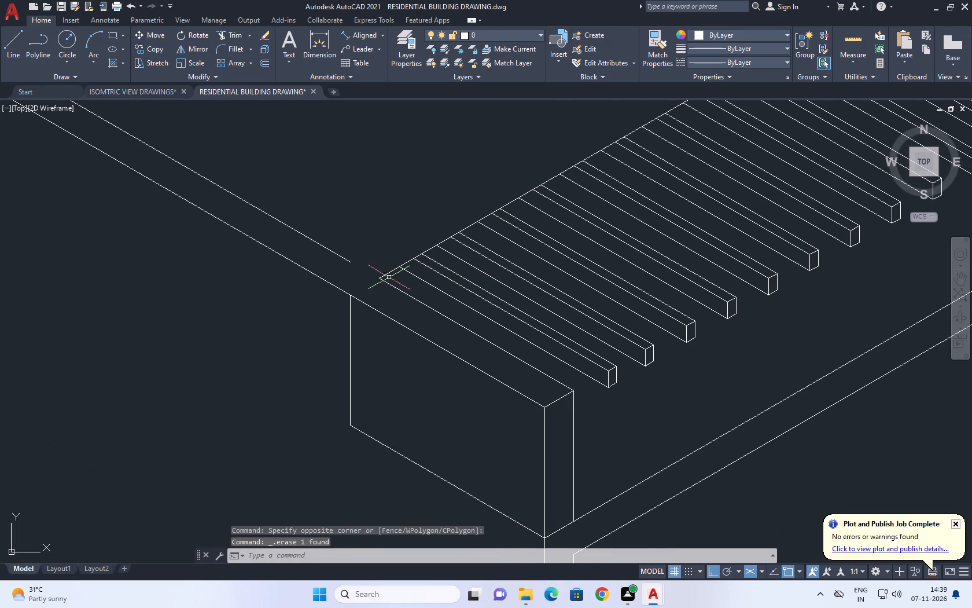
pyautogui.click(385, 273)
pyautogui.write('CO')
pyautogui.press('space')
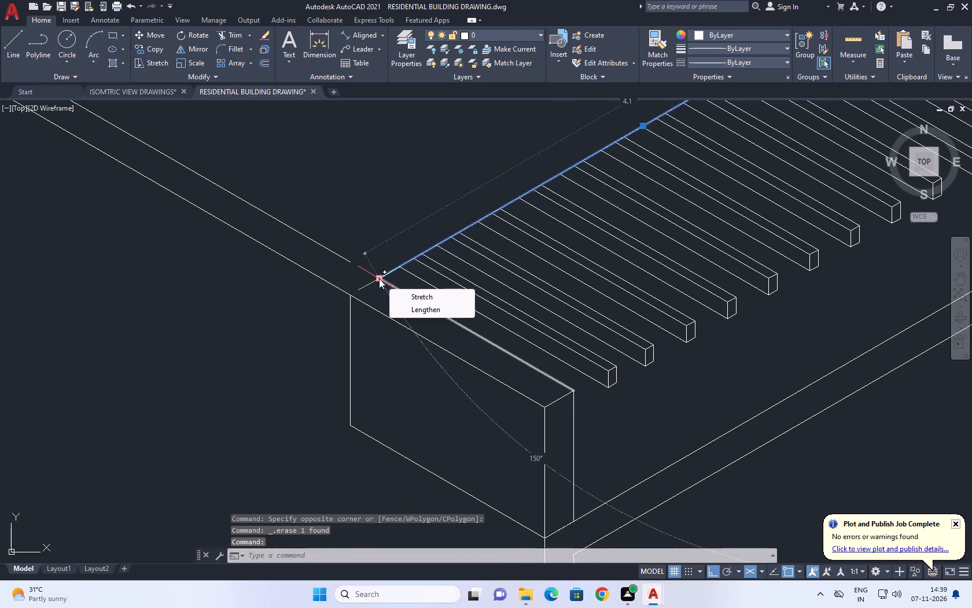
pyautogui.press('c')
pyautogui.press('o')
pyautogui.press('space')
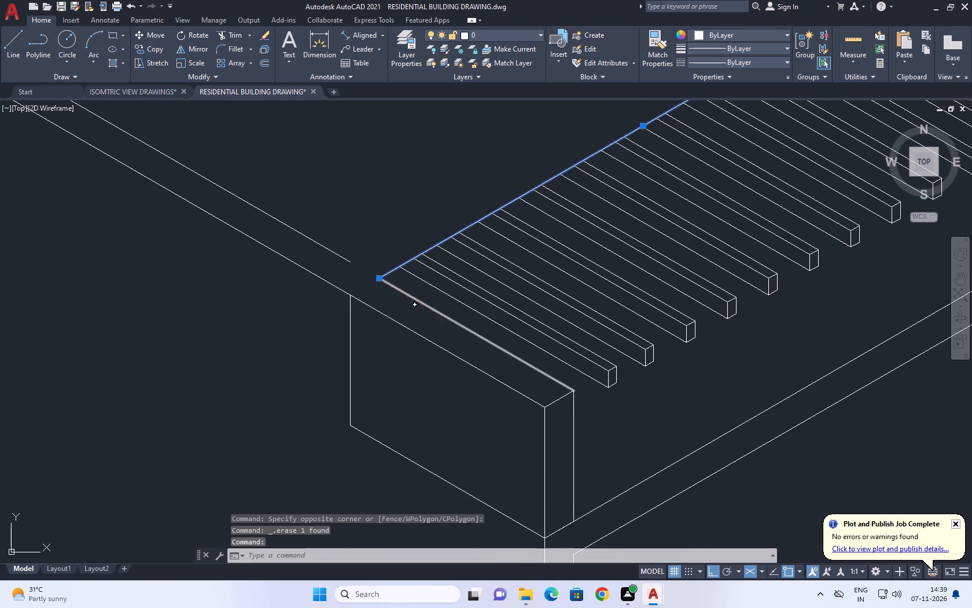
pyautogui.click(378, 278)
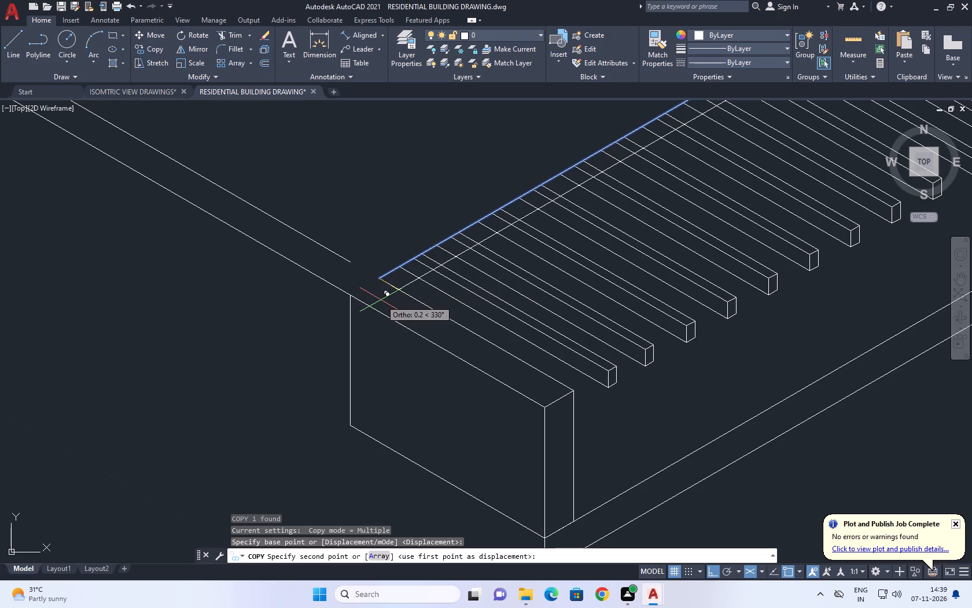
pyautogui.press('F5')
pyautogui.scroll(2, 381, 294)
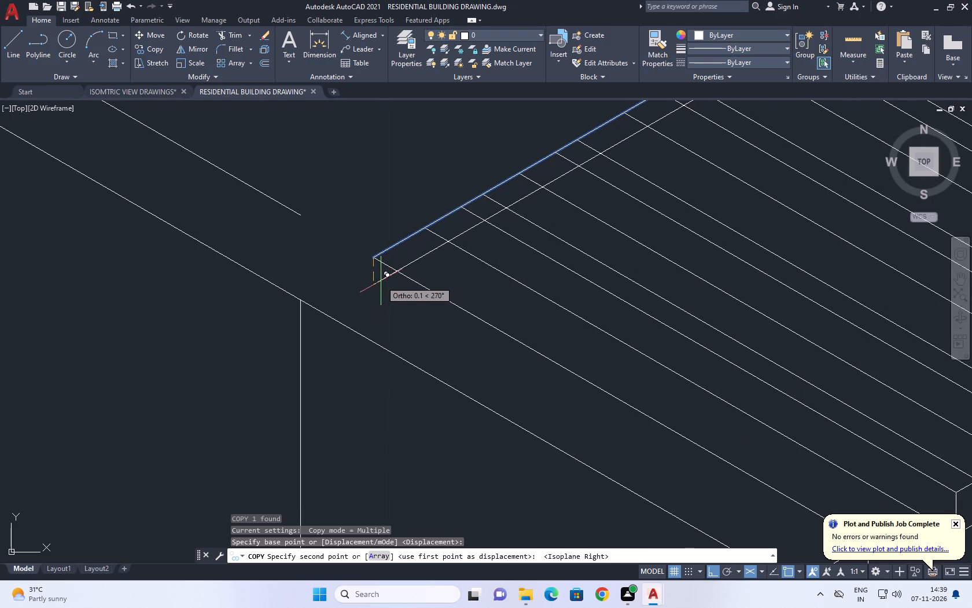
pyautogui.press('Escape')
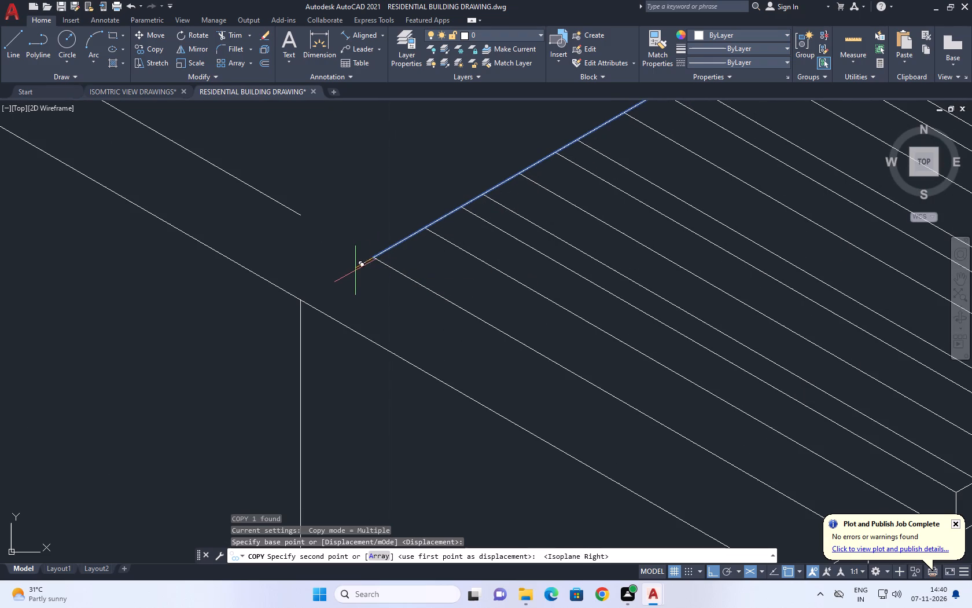
# Copy the slats' connecting line a very short distance straight up at 90° on the right isoplane.
pyautogui.click(387, 248)
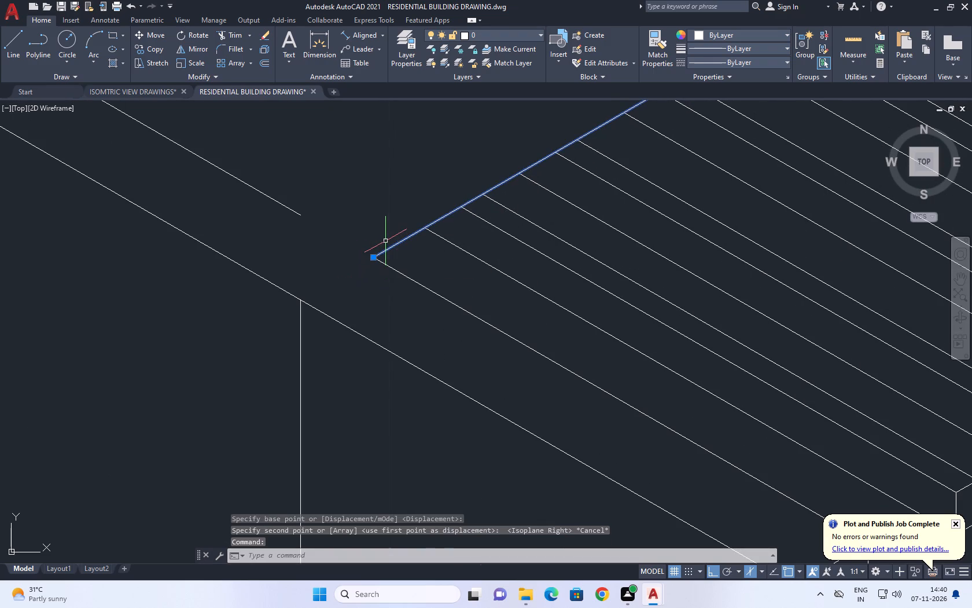
pyautogui.press('c')
pyautogui.press('o')
pyautogui.press('space')
pyautogui.click(371, 258)
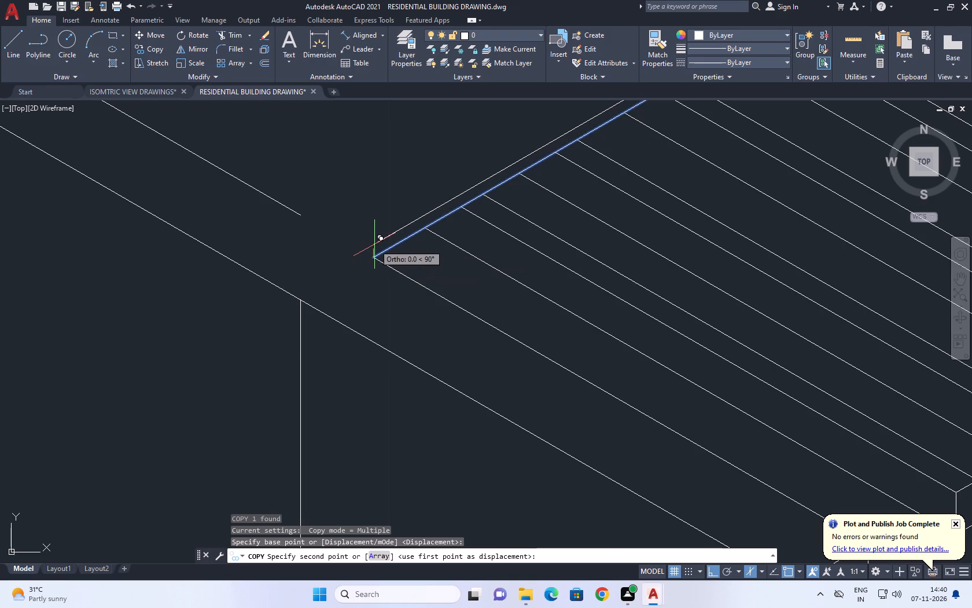
pyautogui.click(374, 243)
pyautogui.press('Escape')
# Draw a short vertical line joining the near ends of the connecting line and its raised copy.
pyautogui.write('L')
pyautogui.press('space')
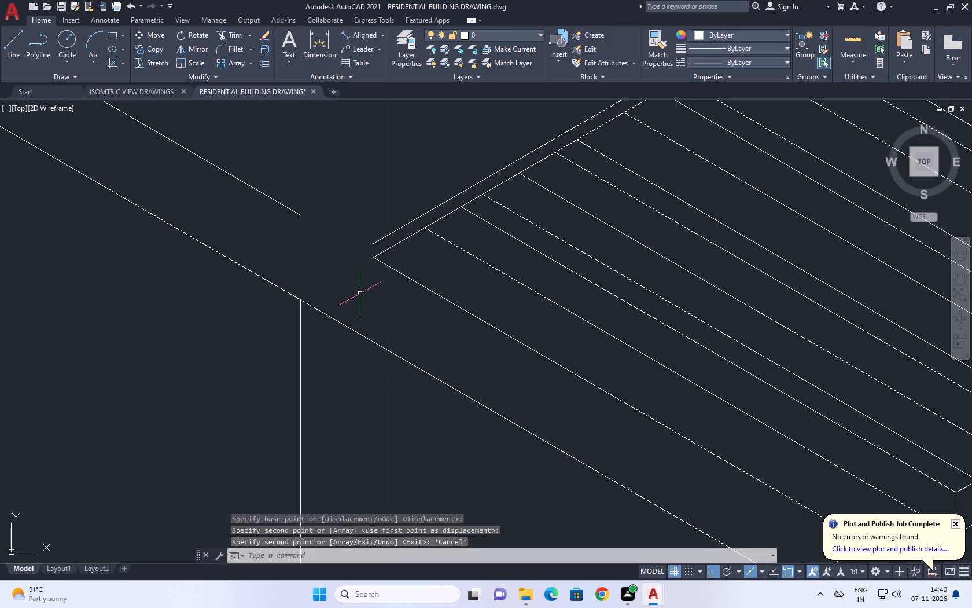
pyautogui.click(377, 258)
pyautogui.click(374, 241)
pyautogui.press('space')
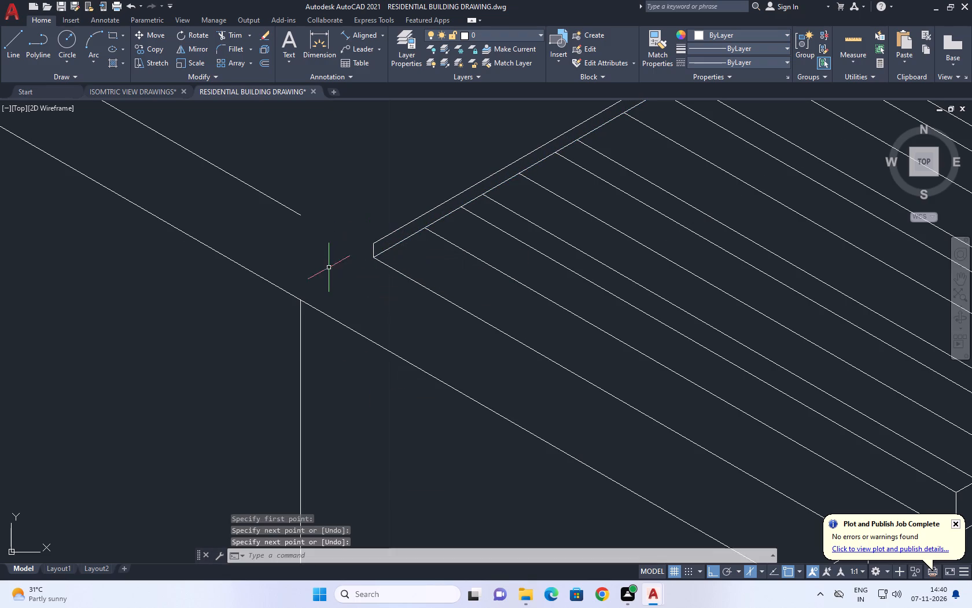
# Extend the slats' connecting line and its raised copy to the near parapet block's long outer roof line.
pyautogui.moveTo(329, 281); pyautogui.dragTo(445, 259, button='middle')
pyautogui.scroll(-2, 441, 270)
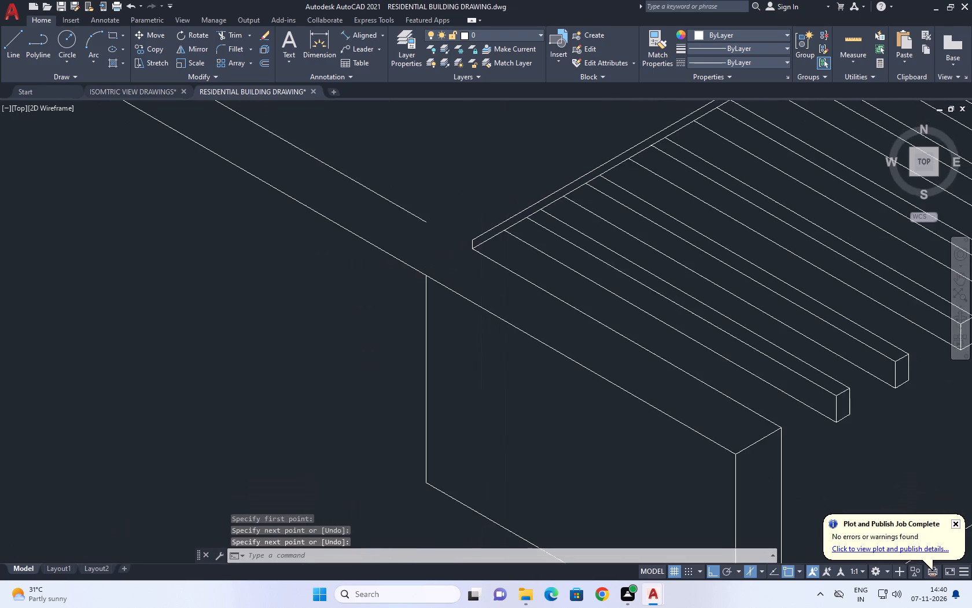
pyautogui.moveTo(456, 288); pyautogui.dragTo(465, 309, button='middle')
pyautogui.write('EX')
pyautogui.press('space')
pyautogui.scroll(2, 461, 284)
pyautogui.click(483, 266)
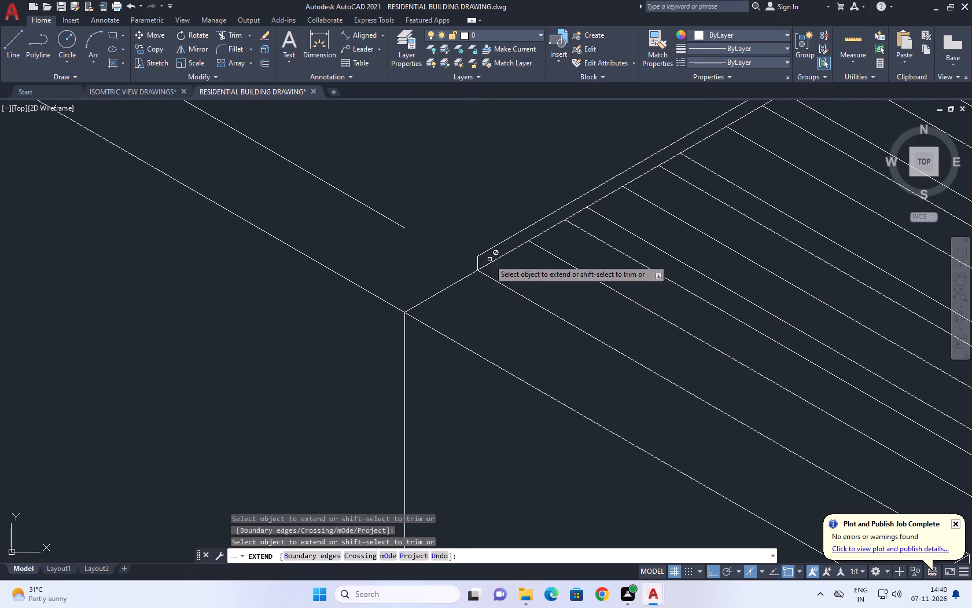
pyautogui.click(487, 252)
pyautogui.press('Escape')
pyautogui.scroll(-3, 412, 306)
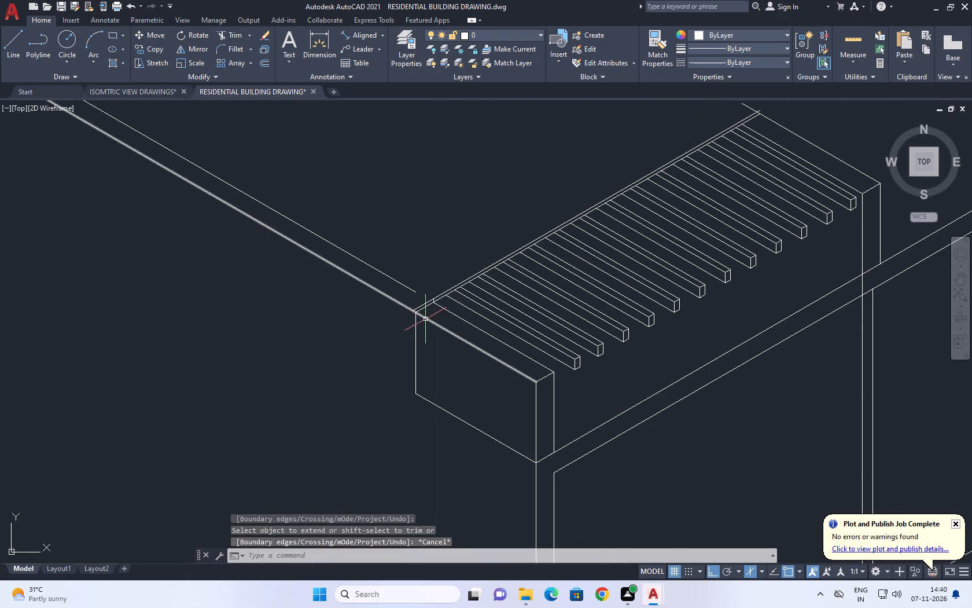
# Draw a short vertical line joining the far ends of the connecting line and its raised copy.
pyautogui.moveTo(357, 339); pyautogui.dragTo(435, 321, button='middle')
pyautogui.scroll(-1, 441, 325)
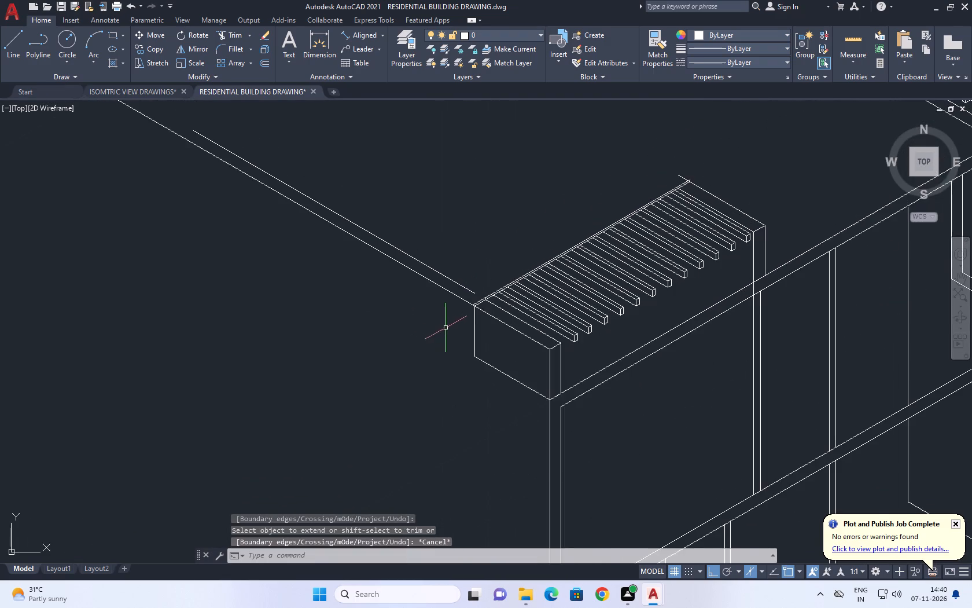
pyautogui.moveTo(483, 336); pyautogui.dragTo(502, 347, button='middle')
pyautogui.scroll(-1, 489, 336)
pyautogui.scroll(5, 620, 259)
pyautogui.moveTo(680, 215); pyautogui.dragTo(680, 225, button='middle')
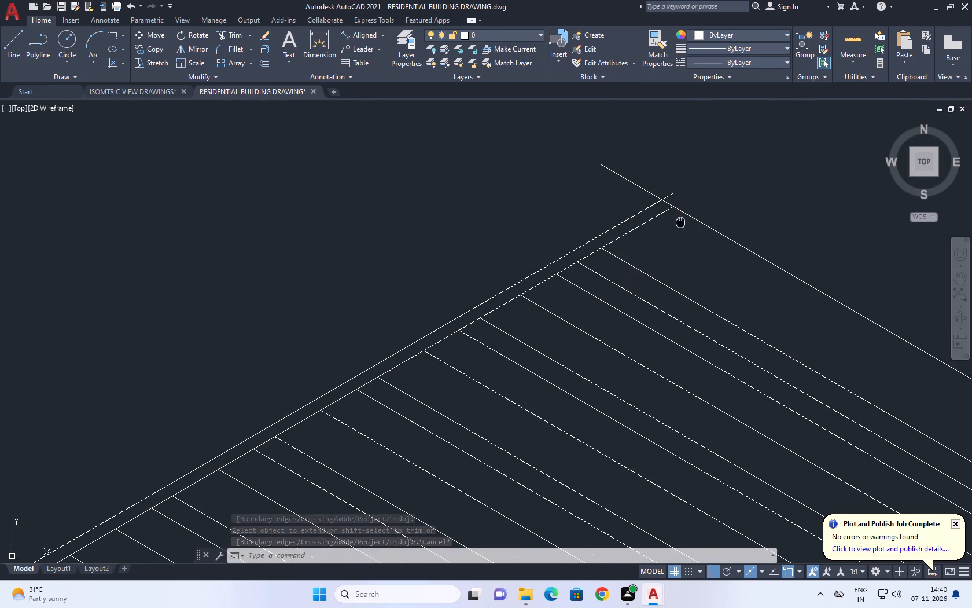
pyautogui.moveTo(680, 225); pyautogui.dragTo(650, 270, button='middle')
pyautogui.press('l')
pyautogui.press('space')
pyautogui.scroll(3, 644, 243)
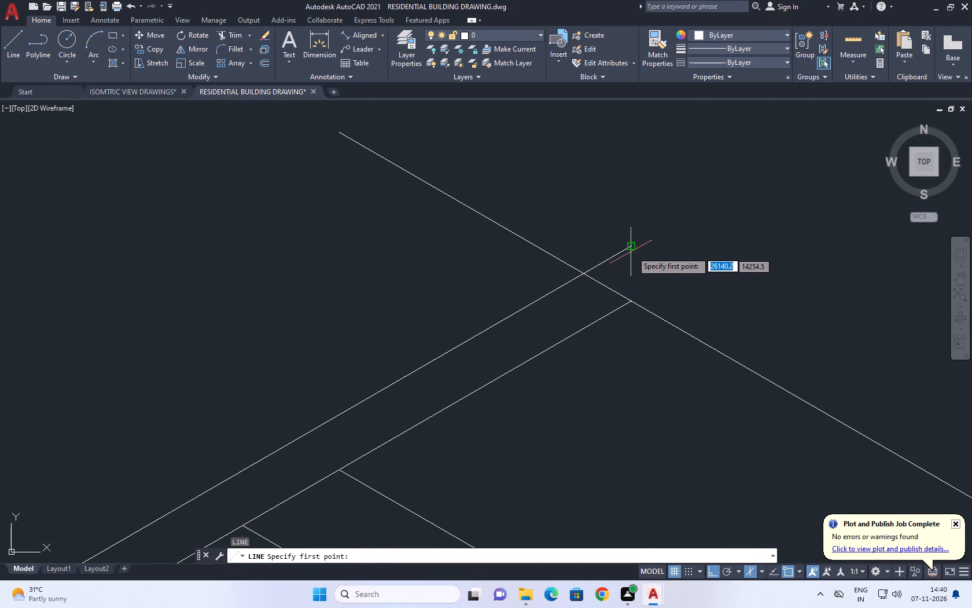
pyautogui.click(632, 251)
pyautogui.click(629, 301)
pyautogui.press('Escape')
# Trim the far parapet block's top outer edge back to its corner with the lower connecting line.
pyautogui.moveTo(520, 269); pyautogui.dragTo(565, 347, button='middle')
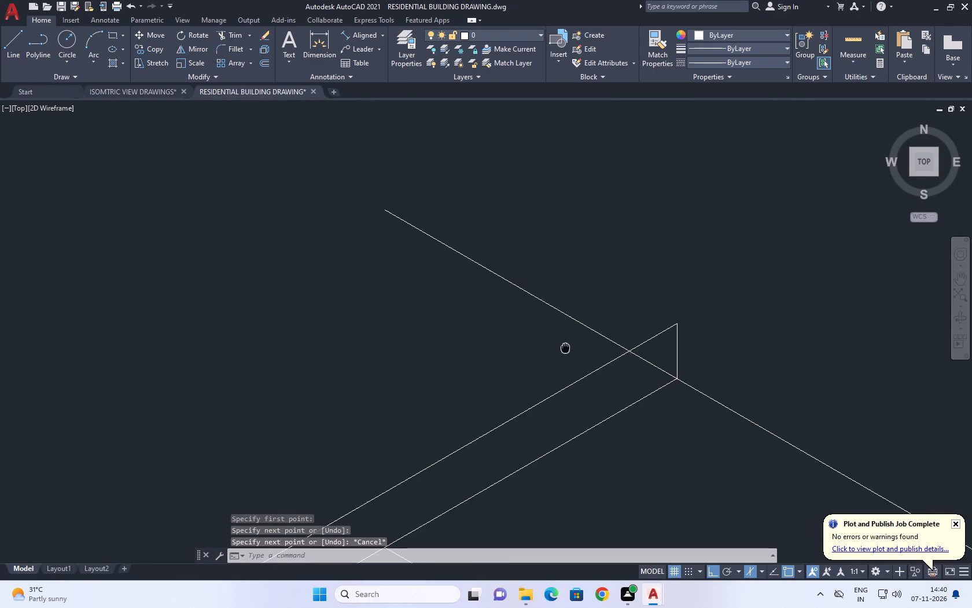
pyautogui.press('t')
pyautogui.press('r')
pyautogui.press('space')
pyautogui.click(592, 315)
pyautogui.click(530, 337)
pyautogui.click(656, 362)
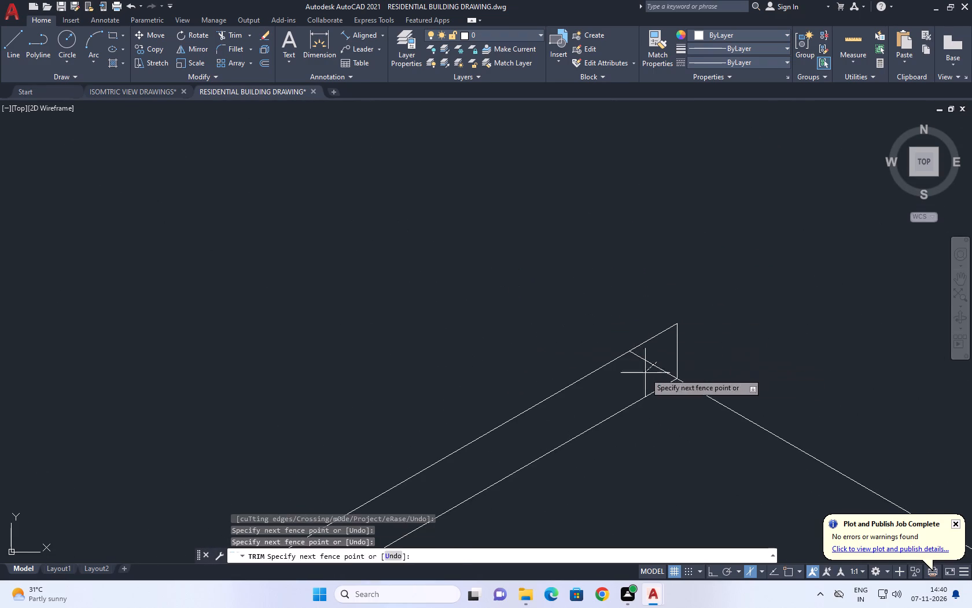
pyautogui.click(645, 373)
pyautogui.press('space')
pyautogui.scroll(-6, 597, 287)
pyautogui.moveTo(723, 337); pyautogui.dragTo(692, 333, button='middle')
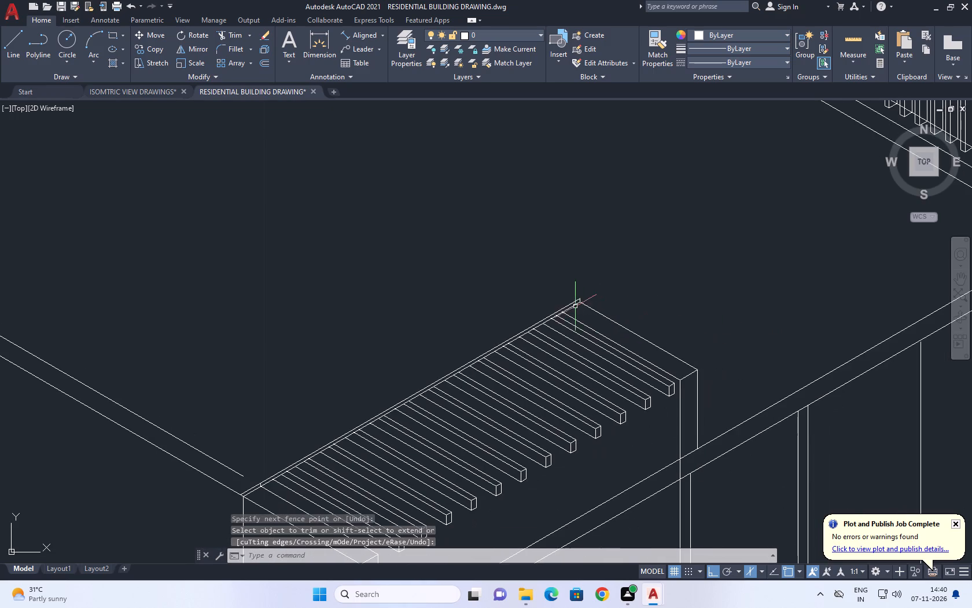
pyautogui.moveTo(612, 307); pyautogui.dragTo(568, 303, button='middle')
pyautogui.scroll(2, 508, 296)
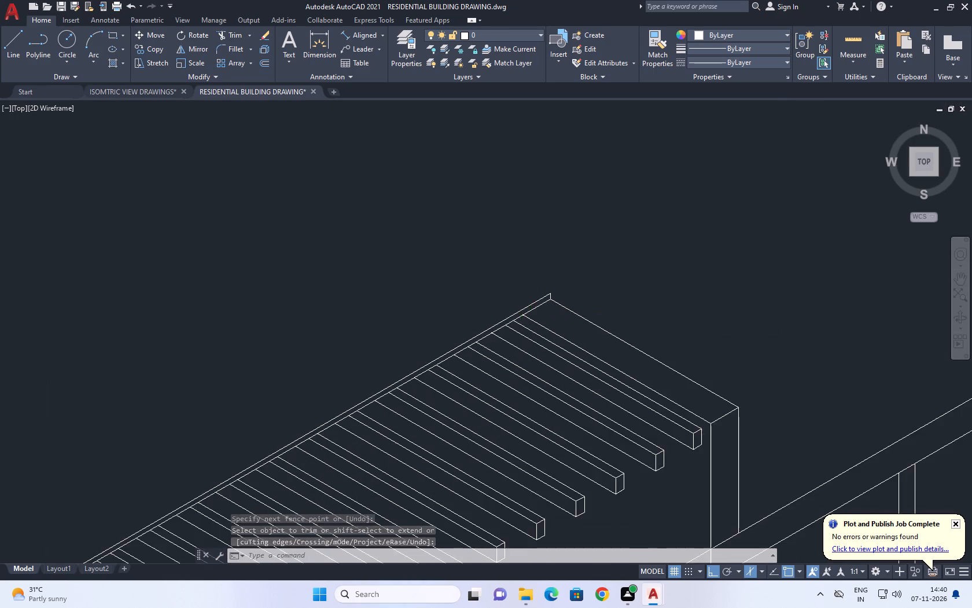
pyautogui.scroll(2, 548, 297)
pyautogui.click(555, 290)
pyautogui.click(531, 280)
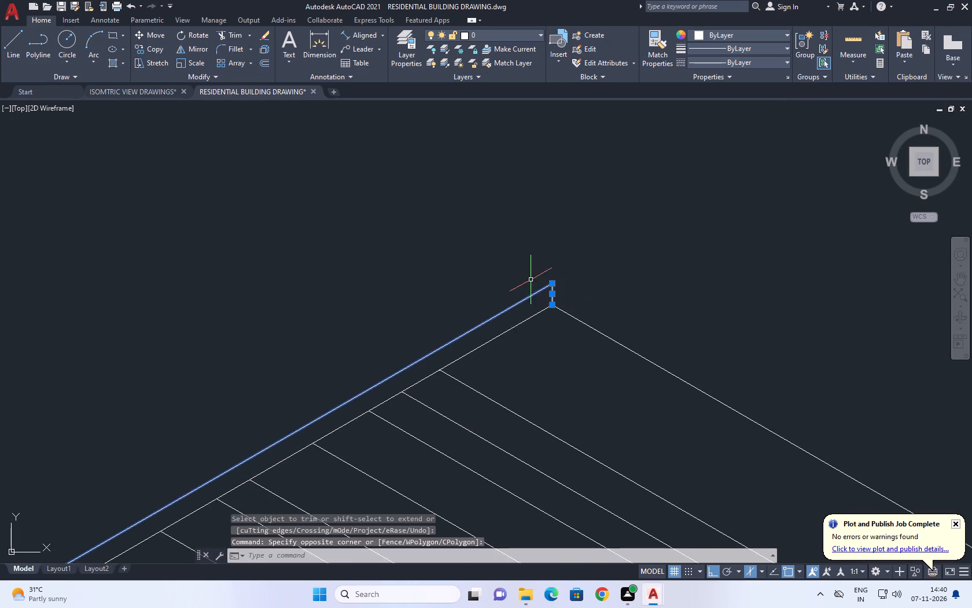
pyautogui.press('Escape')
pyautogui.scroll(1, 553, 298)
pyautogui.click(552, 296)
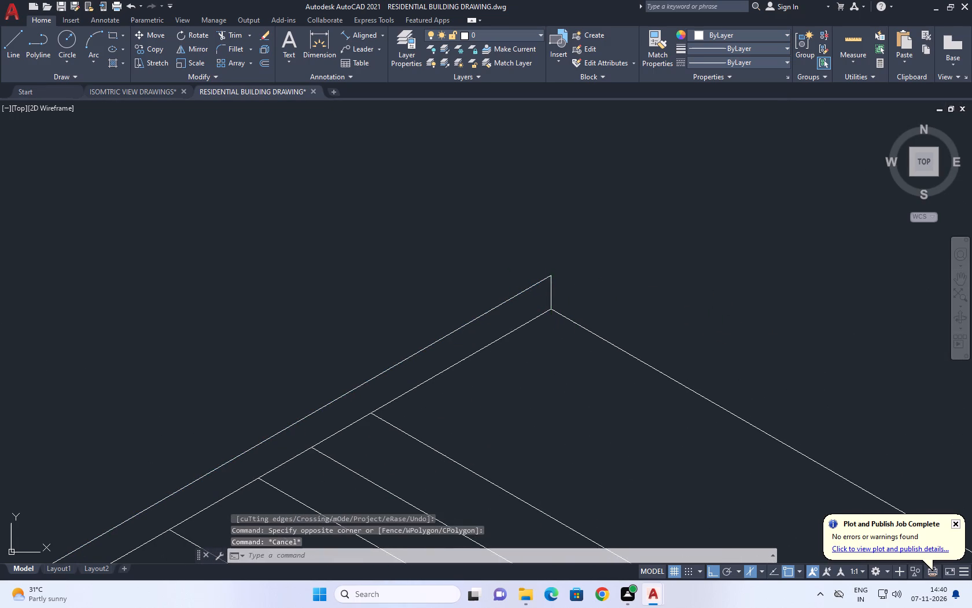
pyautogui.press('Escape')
# On the left isoplane, draw a line from the far block's corner in line with its top edge, past the raised line.
pyautogui.press('l')
pyautogui.press('space')
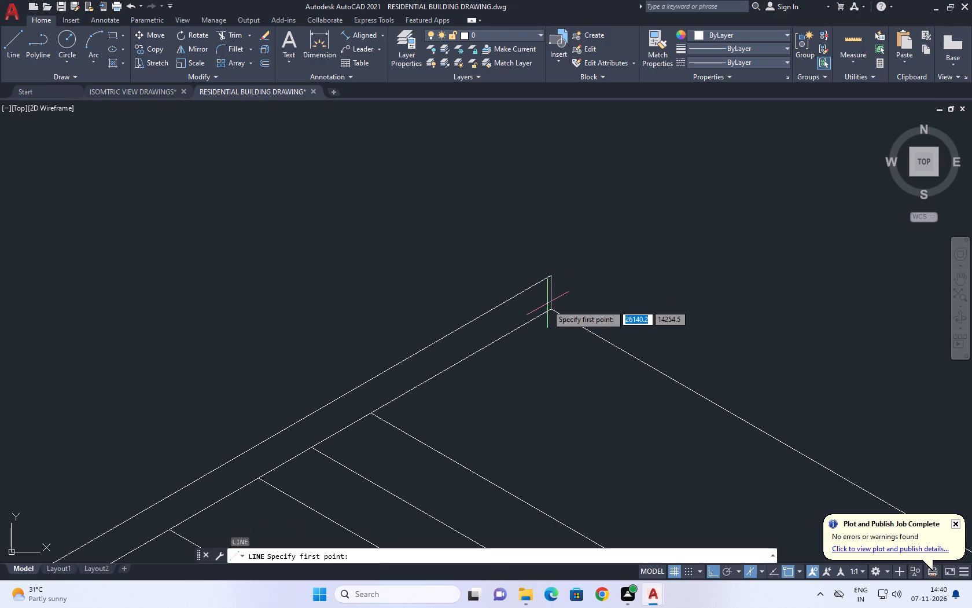
pyautogui.click(551, 307)
pyautogui.scroll(2, 518, 289)
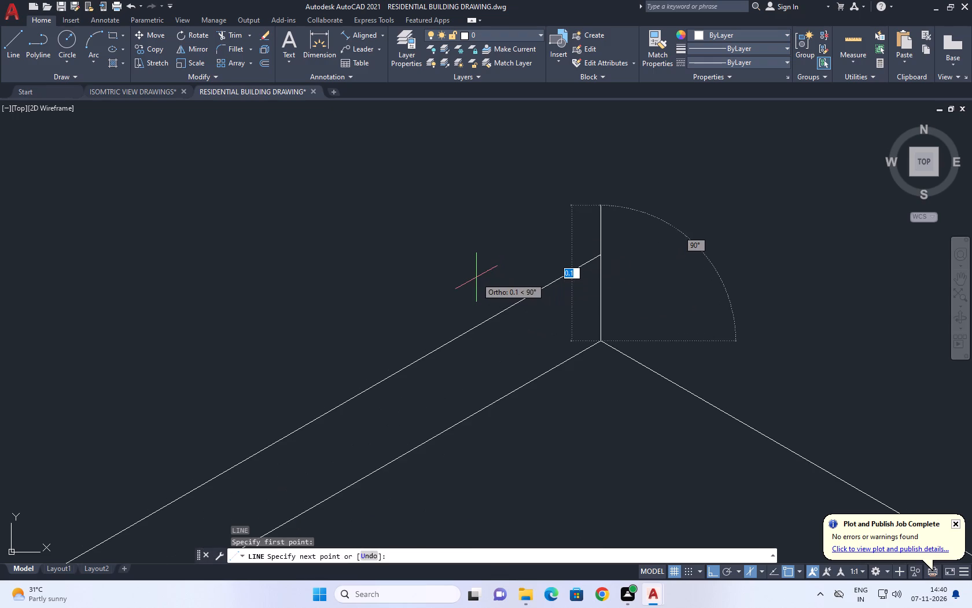
pyautogui.press('F5')
pyautogui.click(452, 279)
pyautogui.press('Escape')
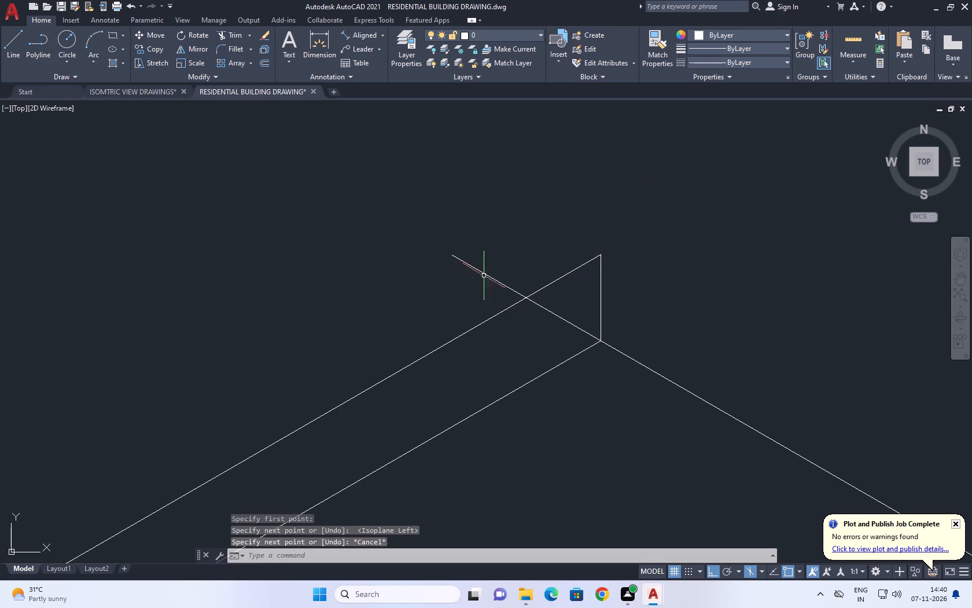
# Trim the short vertical line, the raised line's projecting end and the new line's overhang at the far block's corner.
pyautogui.press('t')
pyautogui.write('R')
pyautogui.press('space')
pyautogui.click(548, 281)
pyautogui.moveTo(642, 310); pyautogui.dragTo(653, 314)
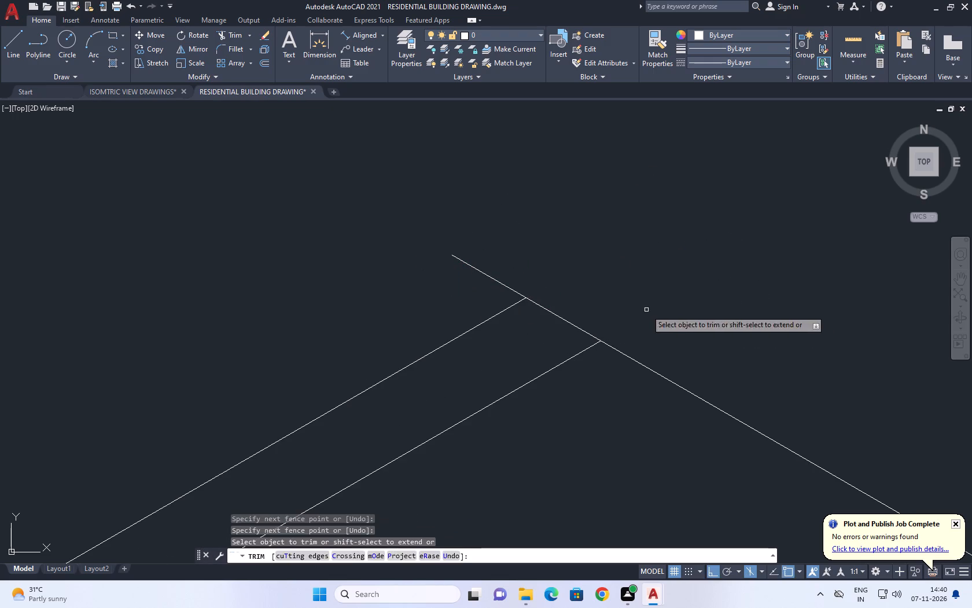
pyautogui.click(480, 257)
pyautogui.moveTo(424, 292); pyautogui.dragTo(415, 298)
pyautogui.scroll(-6, 543, 256)
pyautogui.moveTo(489, 342); pyautogui.dragTo(574, 245, button='middle')
pyautogui.scroll(-1, 574, 244)
pyautogui.press('space')
# Erase the short vertical line between the two connecting lines near the near parapet block.
pyautogui.scroll(3, 275, 386)
pyautogui.scroll(3, 385, 345)
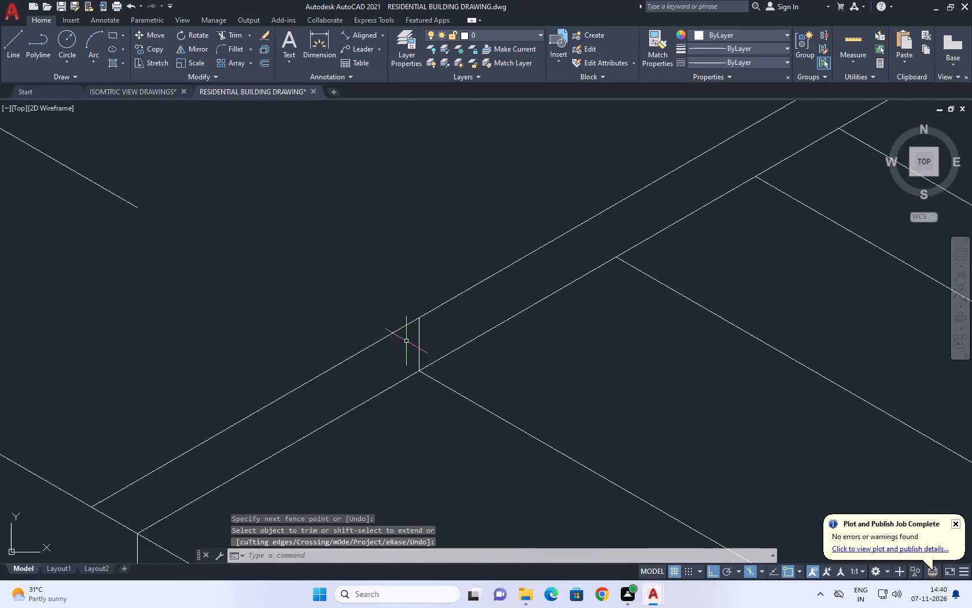
pyautogui.scroll(1, 406, 341)
pyautogui.click(446, 330)
pyautogui.click(418, 343)
pyautogui.press('Delete')
# Examine the slats, their double supporting edge and how they meet the near parapet block.
pyautogui.scroll(-3, 432, 338)
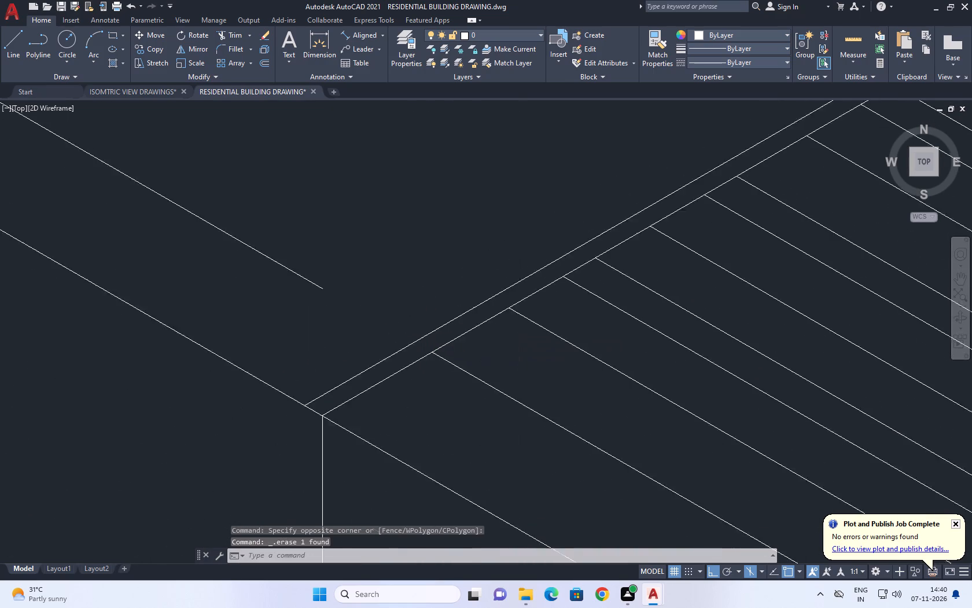
pyautogui.scroll(-2, 436, 343)
pyautogui.moveTo(415, 315); pyautogui.dragTo(414, 357, button='middle')
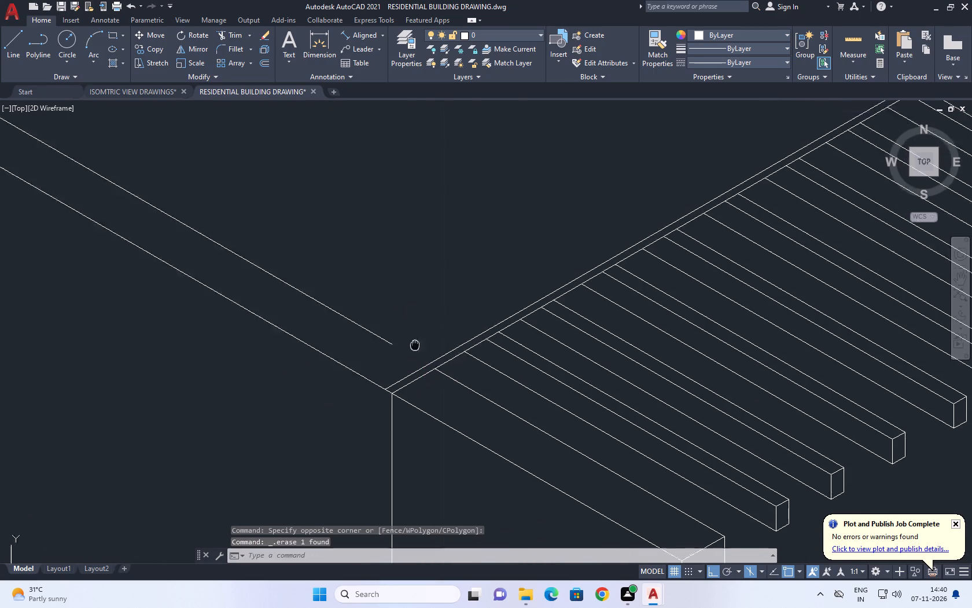
pyautogui.moveTo(414, 357); pyautogui.dragTo(384, 404, button='middle')
pyautogui.scroll(-1, 346, 397)
pyautogui.moveTo(389, 379); pyautogui.dragTo(294, 393, button='middle')
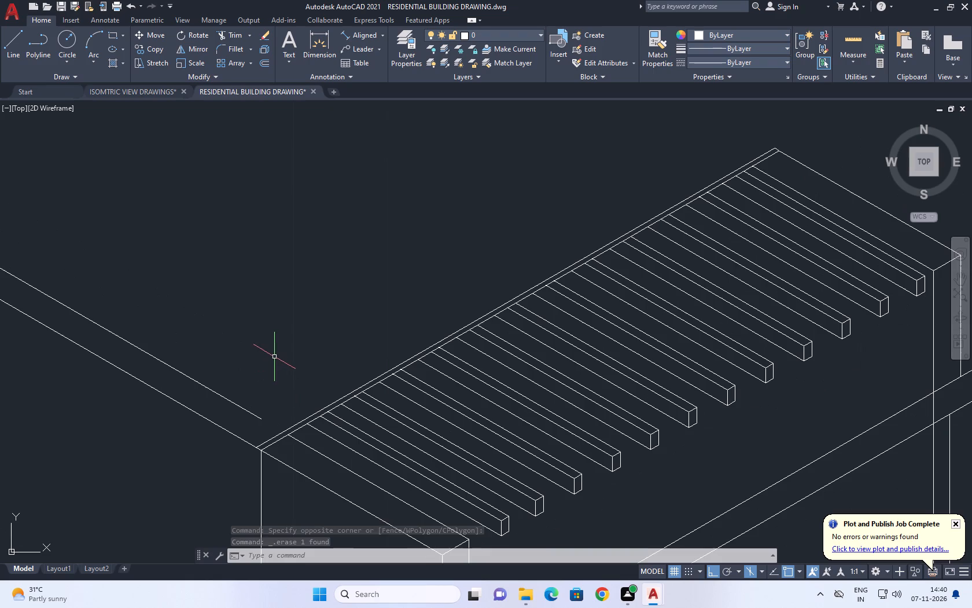
pyautogui.moveTo(321, 431); pyautogui.dragTo(397, 320, button='middle')
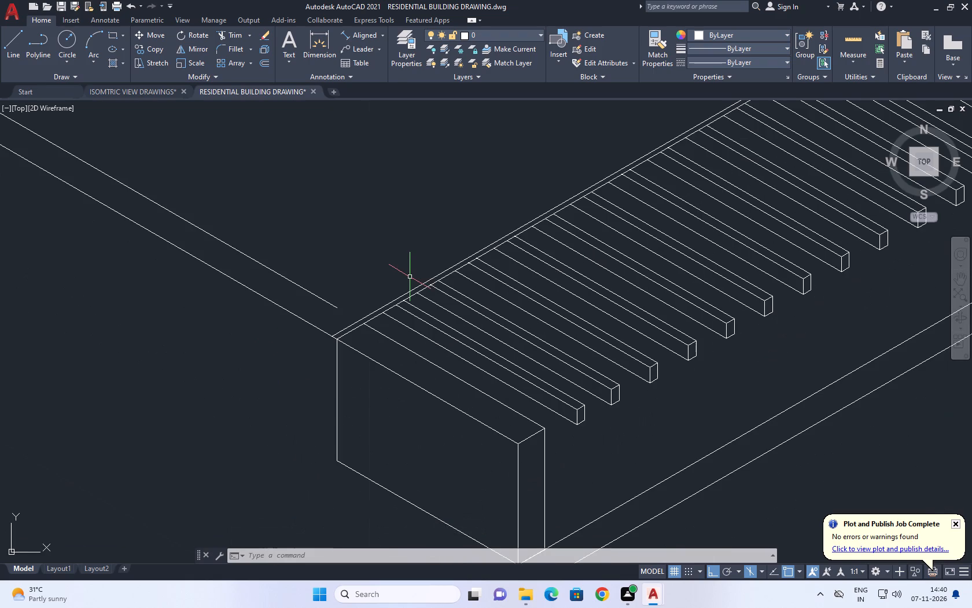
pyautogui.scroll(-2, 461, 304)
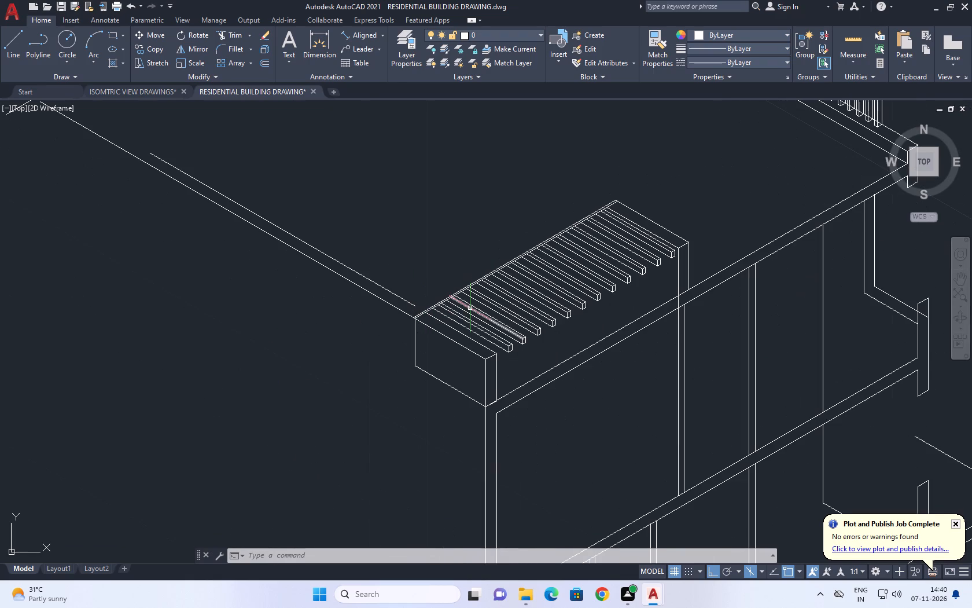
pyautogui.moveTo(499, 357); pyautogui.dragTo(571, 267, button='middle')
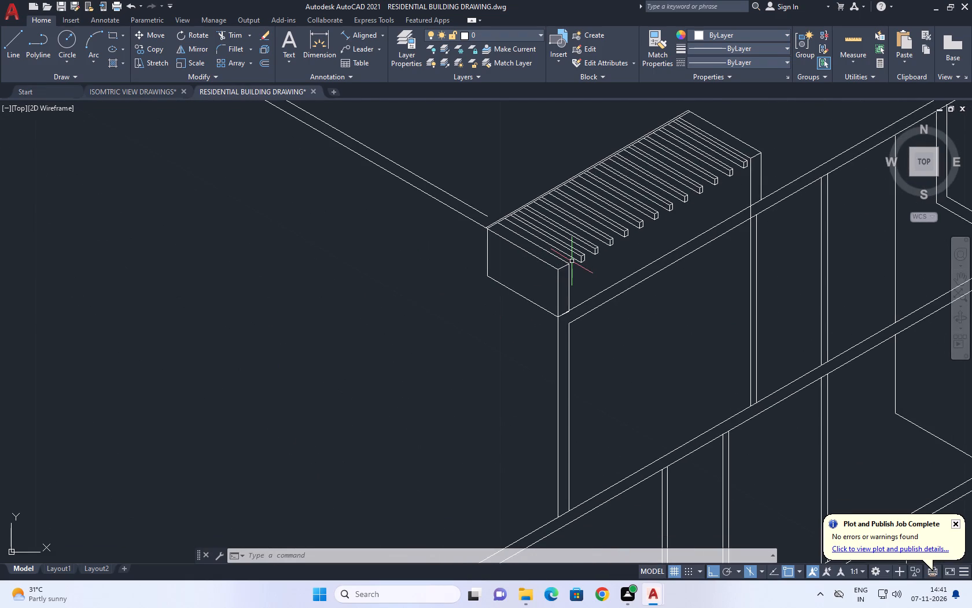
# Move the far parapet block's two vertical edges, short top edge and two long top edges up 0.1 at 90°.
pyautogui.moveTo(703, 217); pyautogui.dragTo(606, 329, button='middle')
pyautogui.scroll(3, 609, 241)
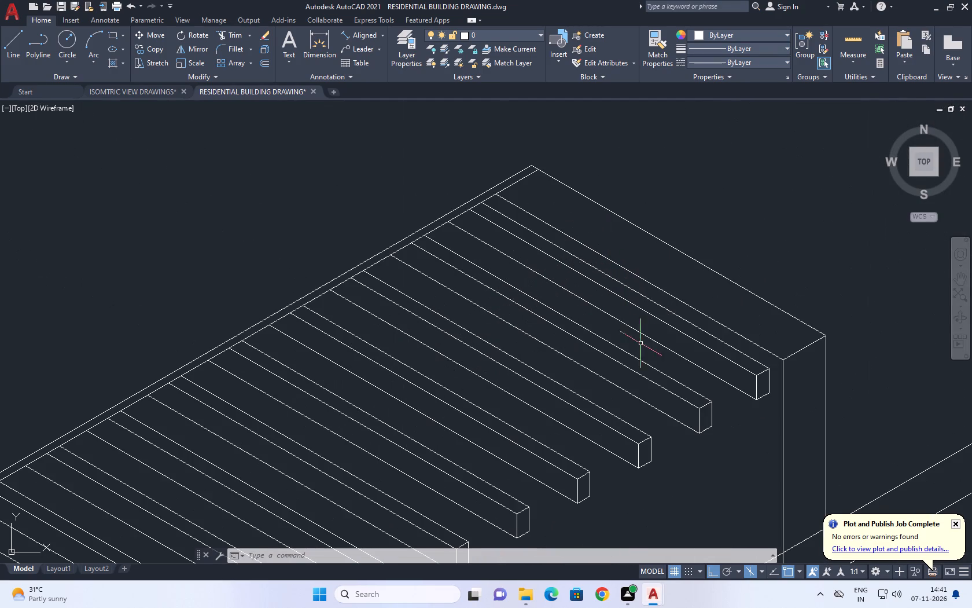
pyautogui.moveTo(693, 298); pyautogui.dragTo(632, 270, button='middle')
pyautogui.scroll(-1, 631, 274)
pyautogui.moveTo(707, 290); pyautogui.dragTo(616, 307, button='middle')
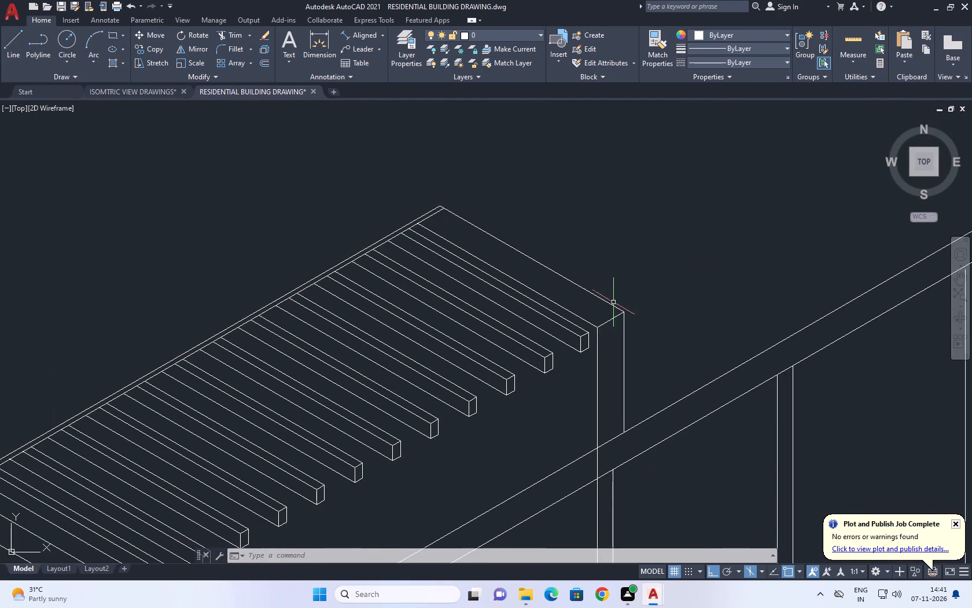
pyautogui.moveTo(663, 319); pyautogui.dragTo(640, 325)
pyautogui.click(607, 336)
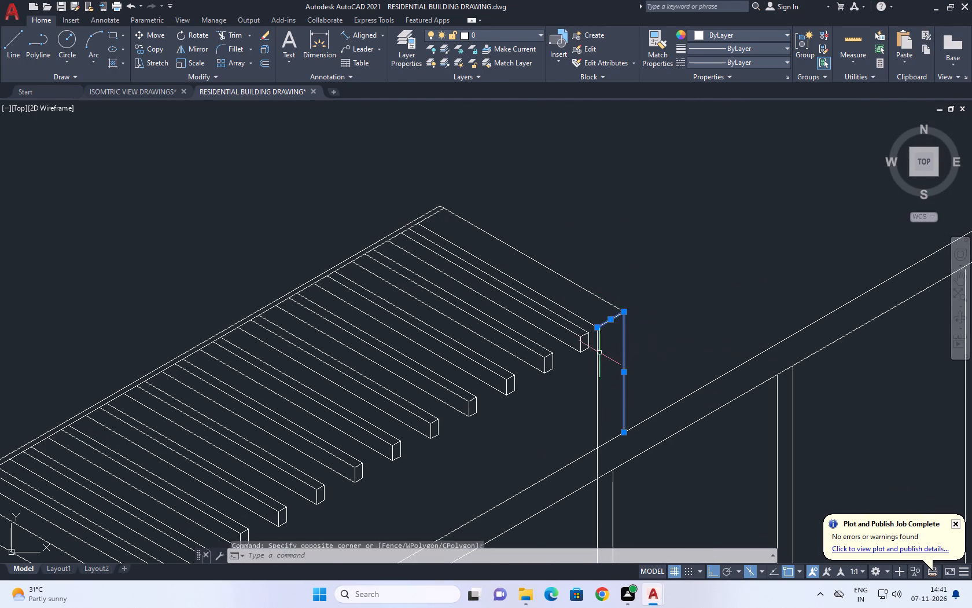
pyautogui.click(602, 376)
pyautogui.click(598, 381)
pyautogui.click(595, 376)
pyautogui.moveTo(602, 371); pyautogui.dragTo(597, 377)
pyautogui.click(614, 368)
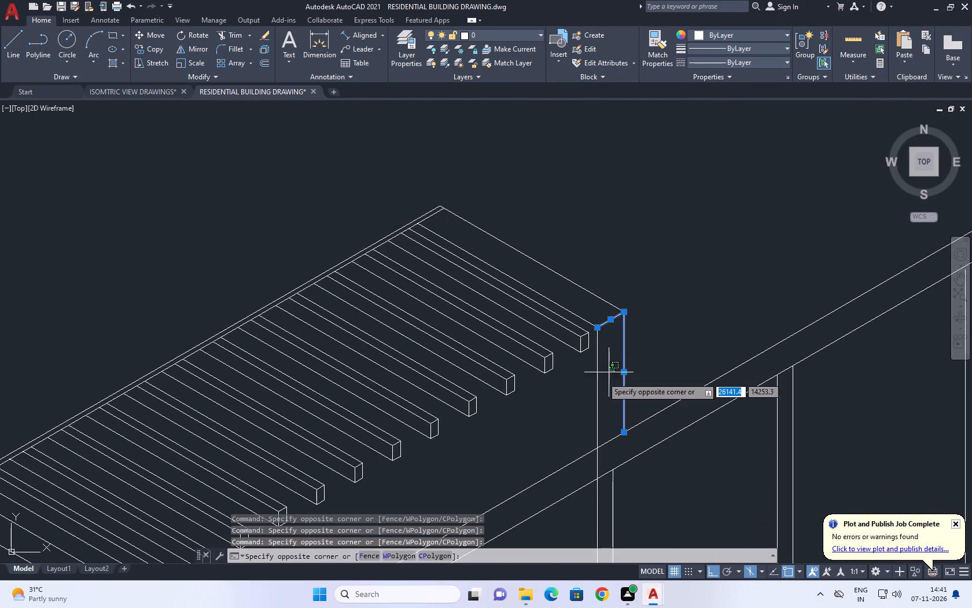
pyautogui.click(591, 387)
pyautogui.click(560, 258)
pyautogui.click(552, 277)
pyautogui.click(547, 296)
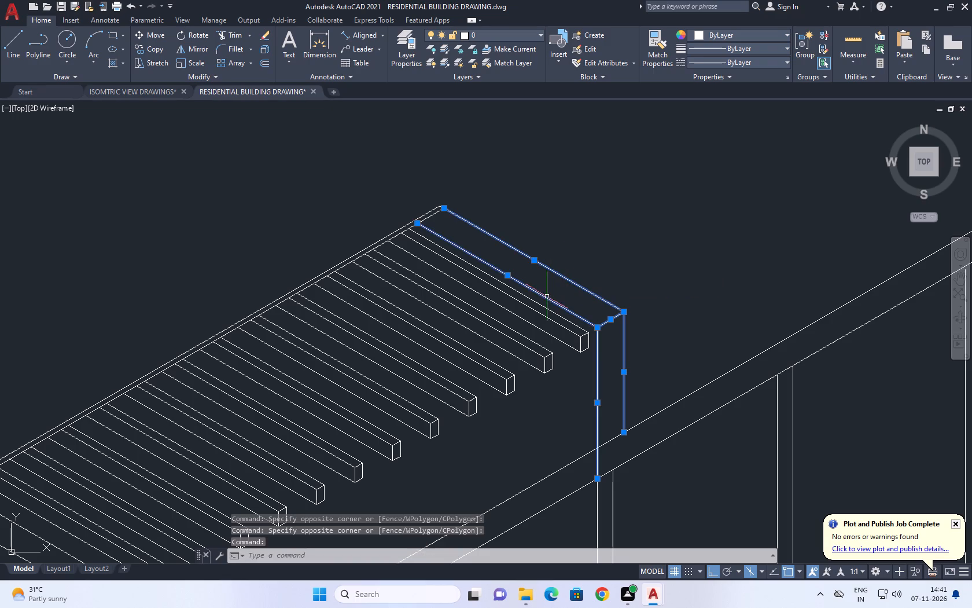
pyautogui.moveTo(428, 237); pyautogui.dragTo(485, 214, button='middle')
pyautogui.moveTo(610, 362); pyautogui.dragTo(609, 336, button='middle')
pyautogui.scroll(1, 609, 340)
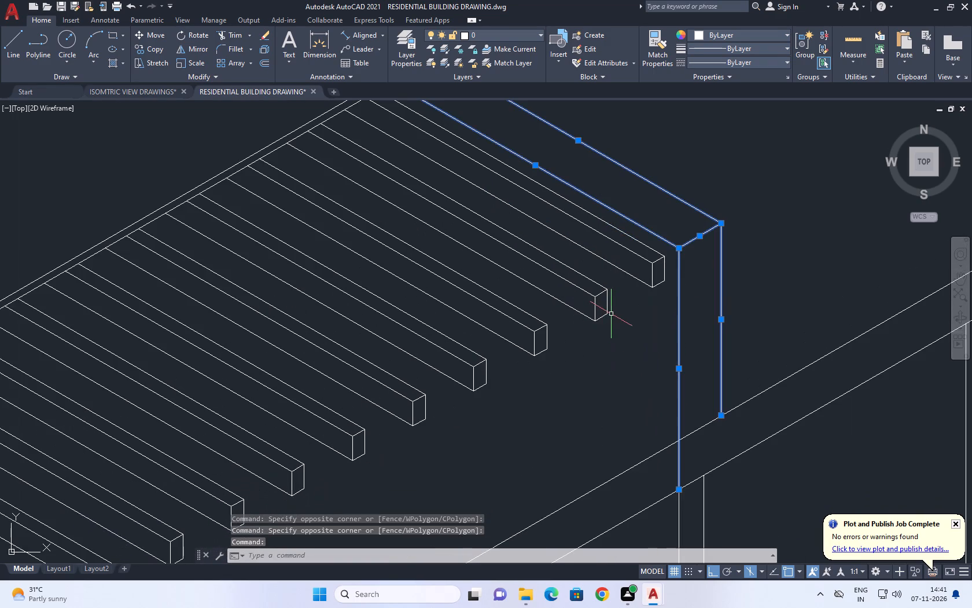
pyautogui.press('m')
pyautogui.press('space')
pyautogui.click(617, 416)
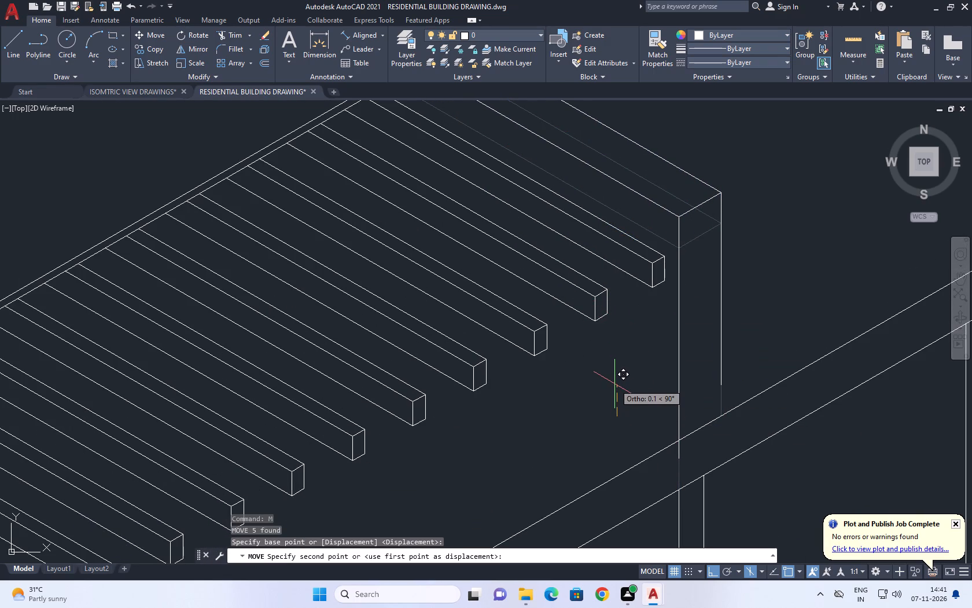
pyautogui.write('0.1')
pyautogui.press('Return')
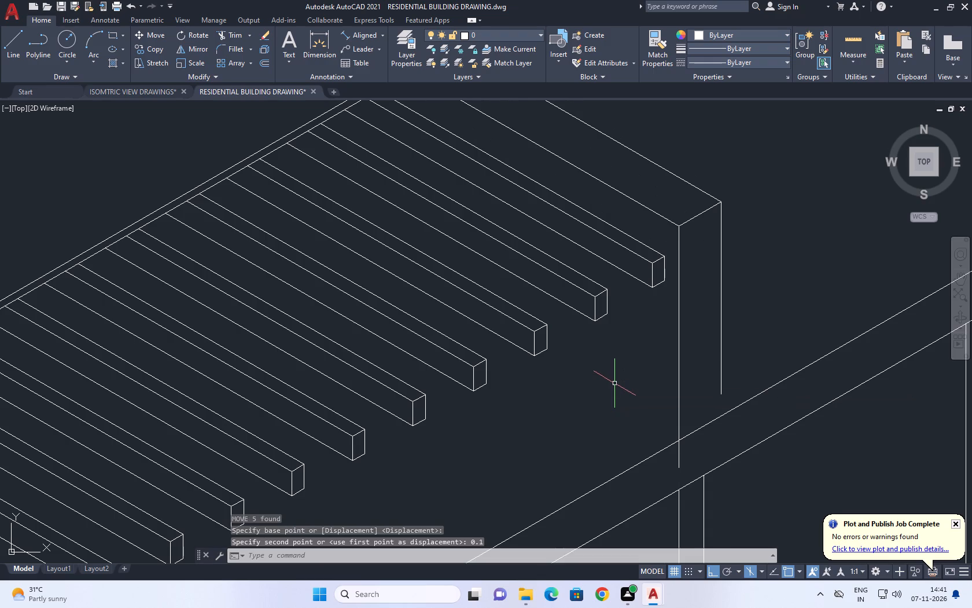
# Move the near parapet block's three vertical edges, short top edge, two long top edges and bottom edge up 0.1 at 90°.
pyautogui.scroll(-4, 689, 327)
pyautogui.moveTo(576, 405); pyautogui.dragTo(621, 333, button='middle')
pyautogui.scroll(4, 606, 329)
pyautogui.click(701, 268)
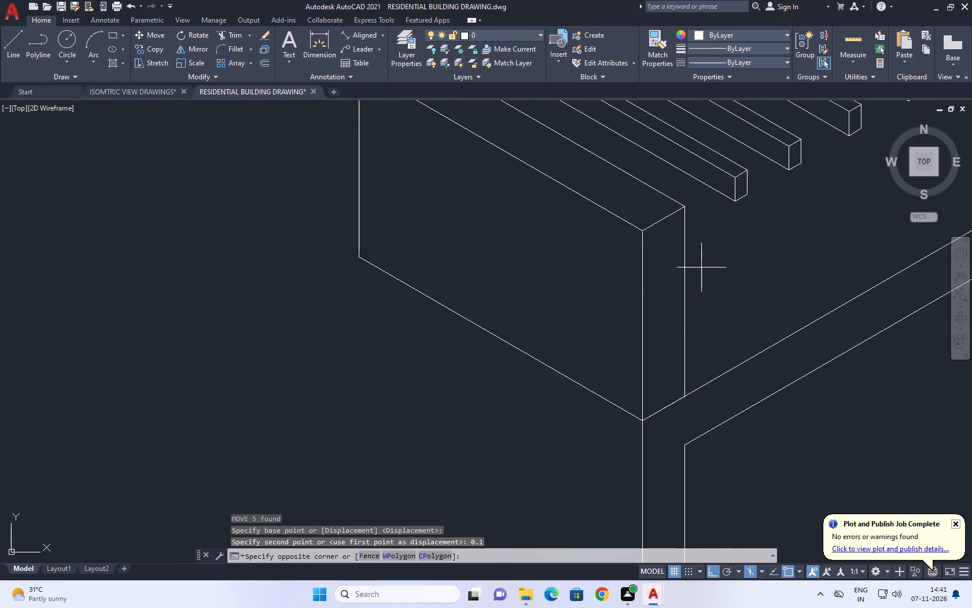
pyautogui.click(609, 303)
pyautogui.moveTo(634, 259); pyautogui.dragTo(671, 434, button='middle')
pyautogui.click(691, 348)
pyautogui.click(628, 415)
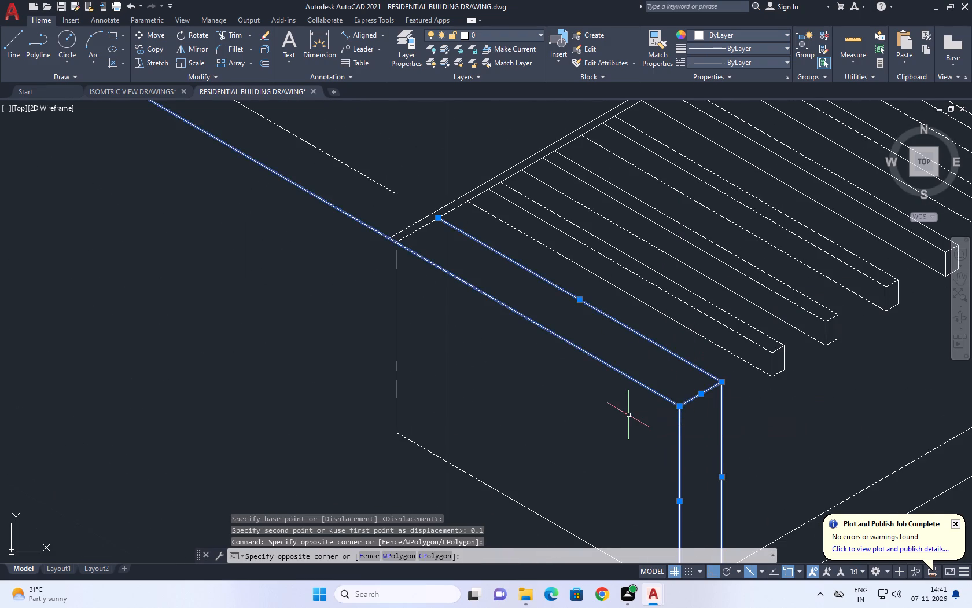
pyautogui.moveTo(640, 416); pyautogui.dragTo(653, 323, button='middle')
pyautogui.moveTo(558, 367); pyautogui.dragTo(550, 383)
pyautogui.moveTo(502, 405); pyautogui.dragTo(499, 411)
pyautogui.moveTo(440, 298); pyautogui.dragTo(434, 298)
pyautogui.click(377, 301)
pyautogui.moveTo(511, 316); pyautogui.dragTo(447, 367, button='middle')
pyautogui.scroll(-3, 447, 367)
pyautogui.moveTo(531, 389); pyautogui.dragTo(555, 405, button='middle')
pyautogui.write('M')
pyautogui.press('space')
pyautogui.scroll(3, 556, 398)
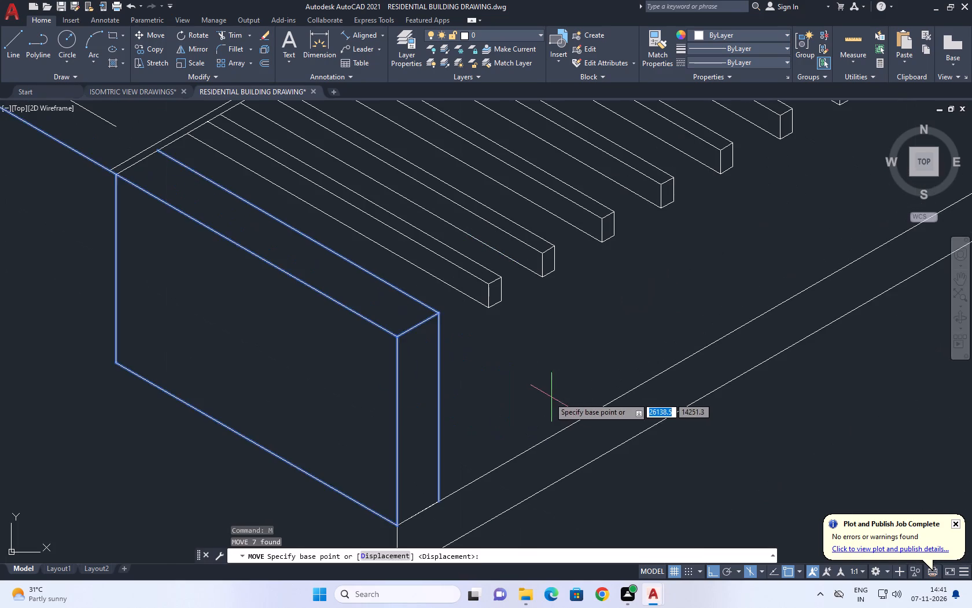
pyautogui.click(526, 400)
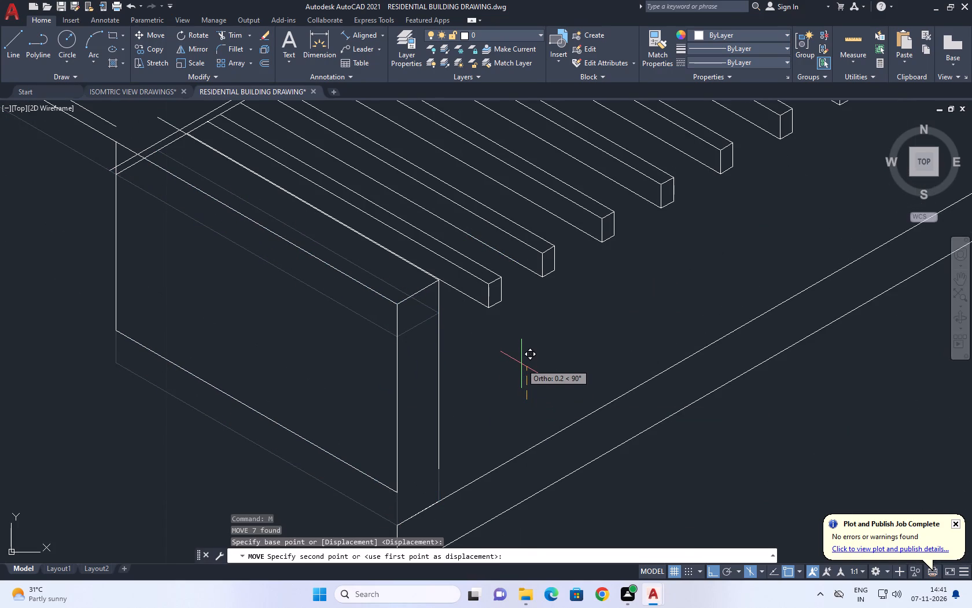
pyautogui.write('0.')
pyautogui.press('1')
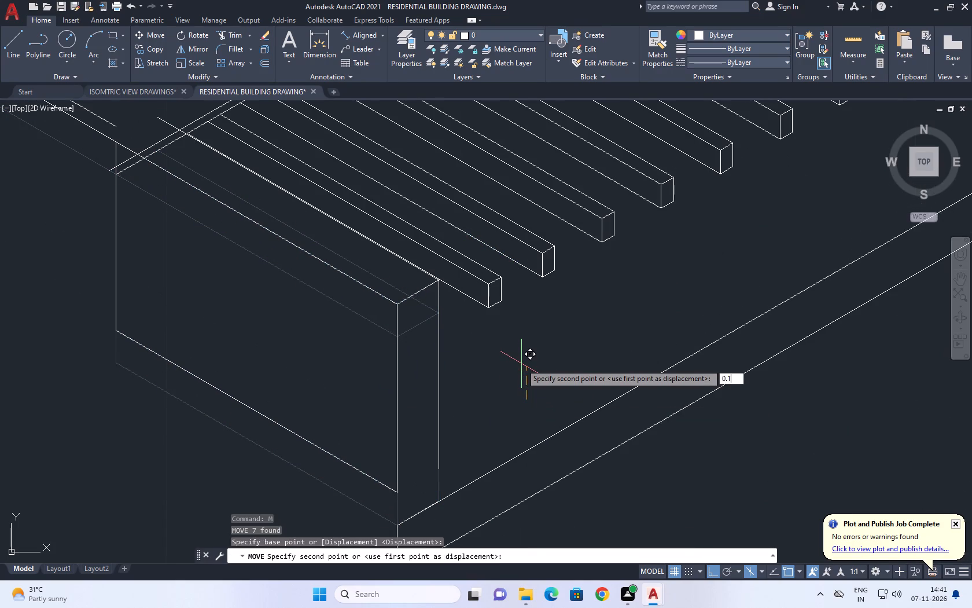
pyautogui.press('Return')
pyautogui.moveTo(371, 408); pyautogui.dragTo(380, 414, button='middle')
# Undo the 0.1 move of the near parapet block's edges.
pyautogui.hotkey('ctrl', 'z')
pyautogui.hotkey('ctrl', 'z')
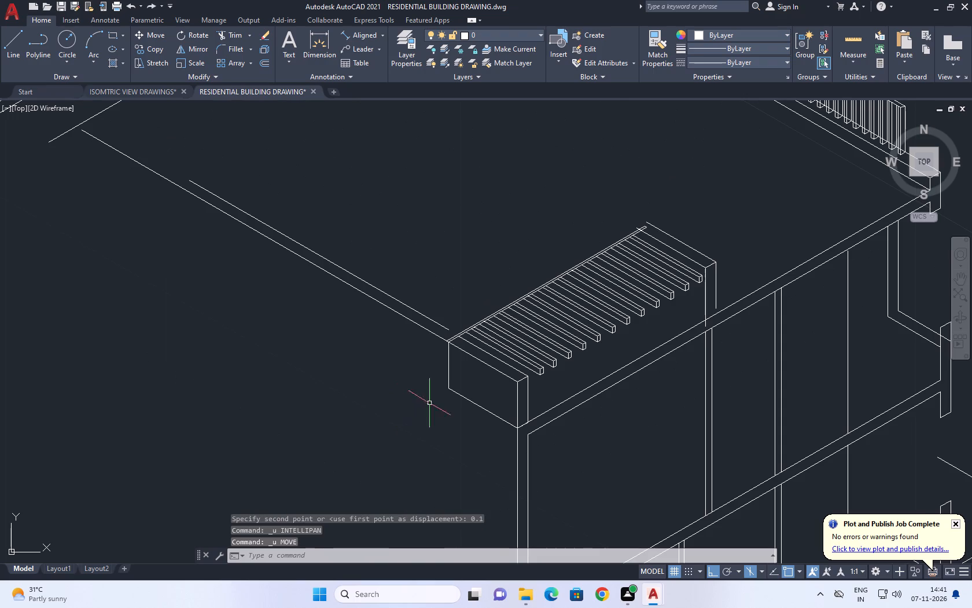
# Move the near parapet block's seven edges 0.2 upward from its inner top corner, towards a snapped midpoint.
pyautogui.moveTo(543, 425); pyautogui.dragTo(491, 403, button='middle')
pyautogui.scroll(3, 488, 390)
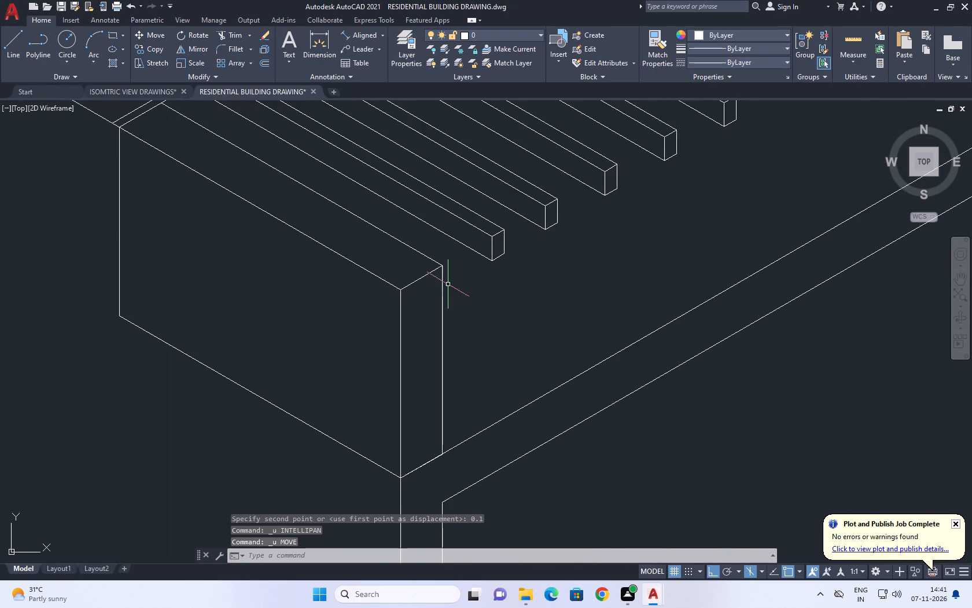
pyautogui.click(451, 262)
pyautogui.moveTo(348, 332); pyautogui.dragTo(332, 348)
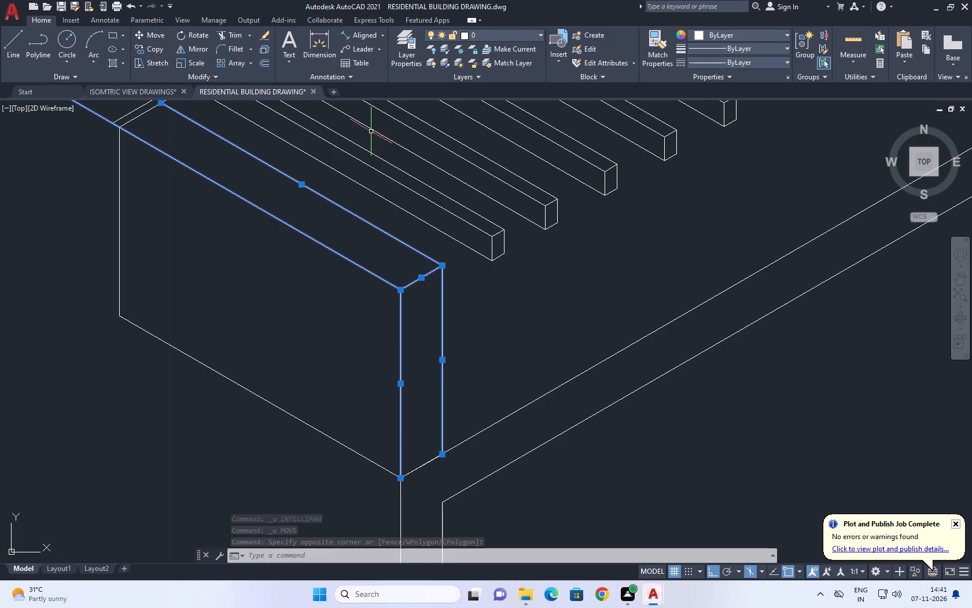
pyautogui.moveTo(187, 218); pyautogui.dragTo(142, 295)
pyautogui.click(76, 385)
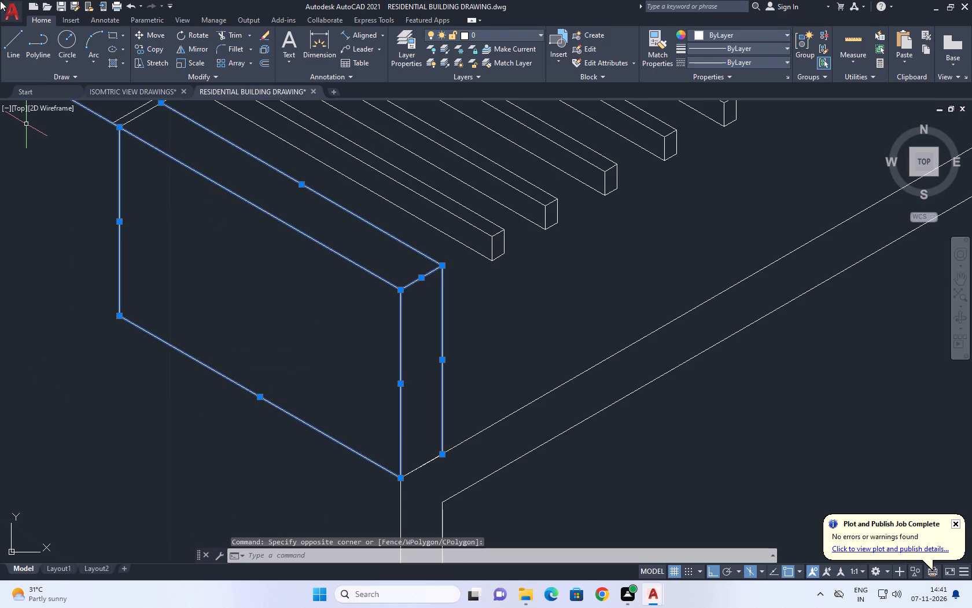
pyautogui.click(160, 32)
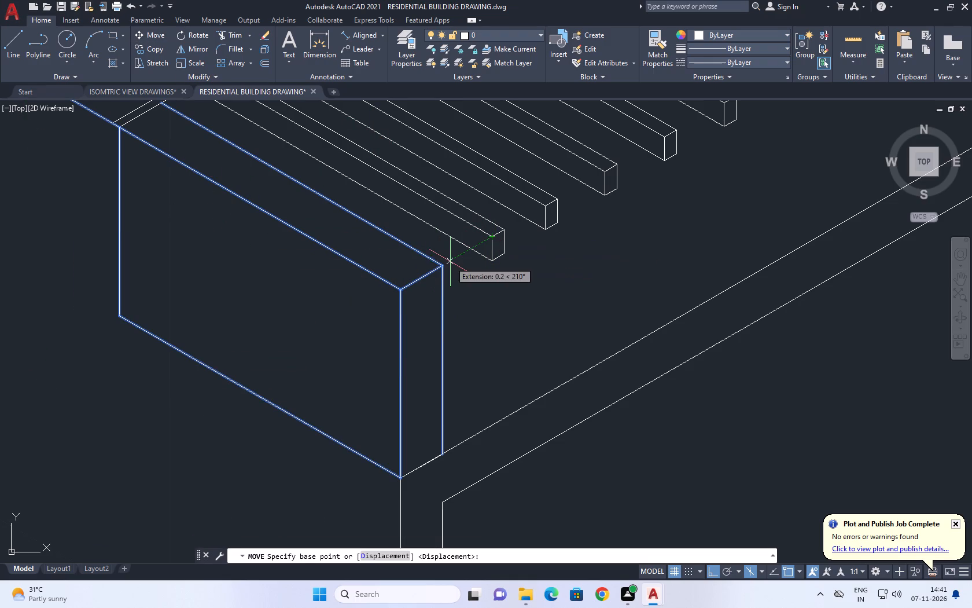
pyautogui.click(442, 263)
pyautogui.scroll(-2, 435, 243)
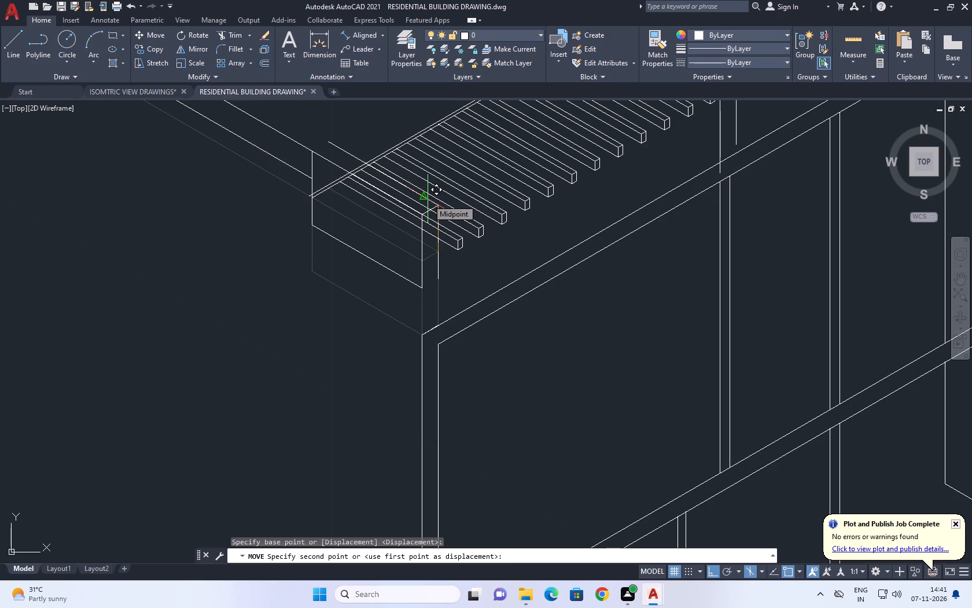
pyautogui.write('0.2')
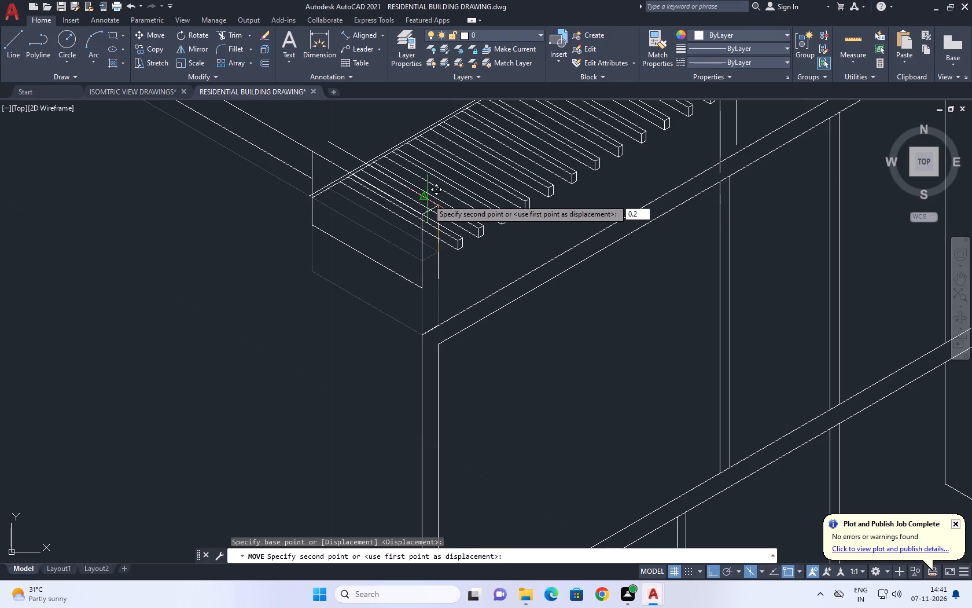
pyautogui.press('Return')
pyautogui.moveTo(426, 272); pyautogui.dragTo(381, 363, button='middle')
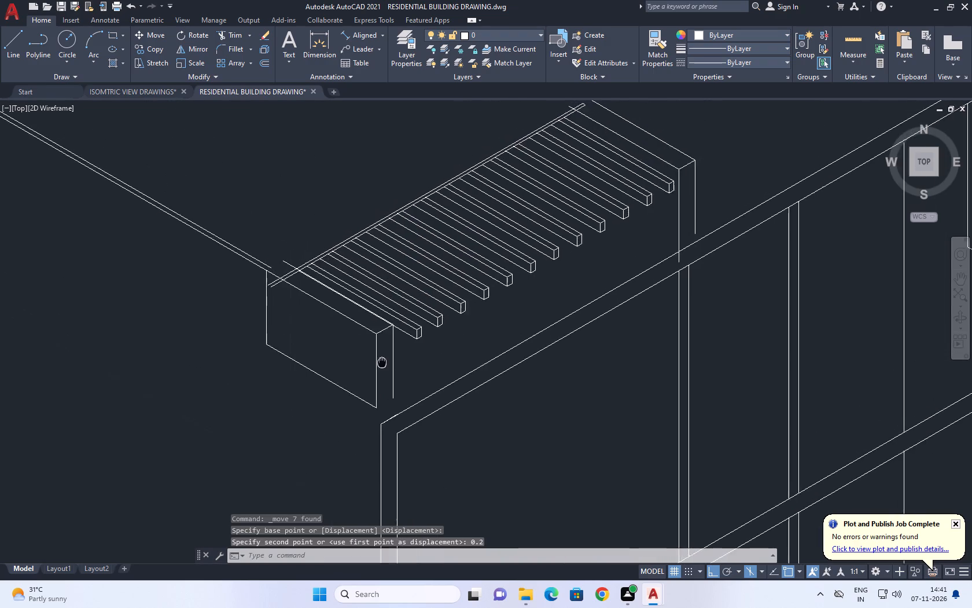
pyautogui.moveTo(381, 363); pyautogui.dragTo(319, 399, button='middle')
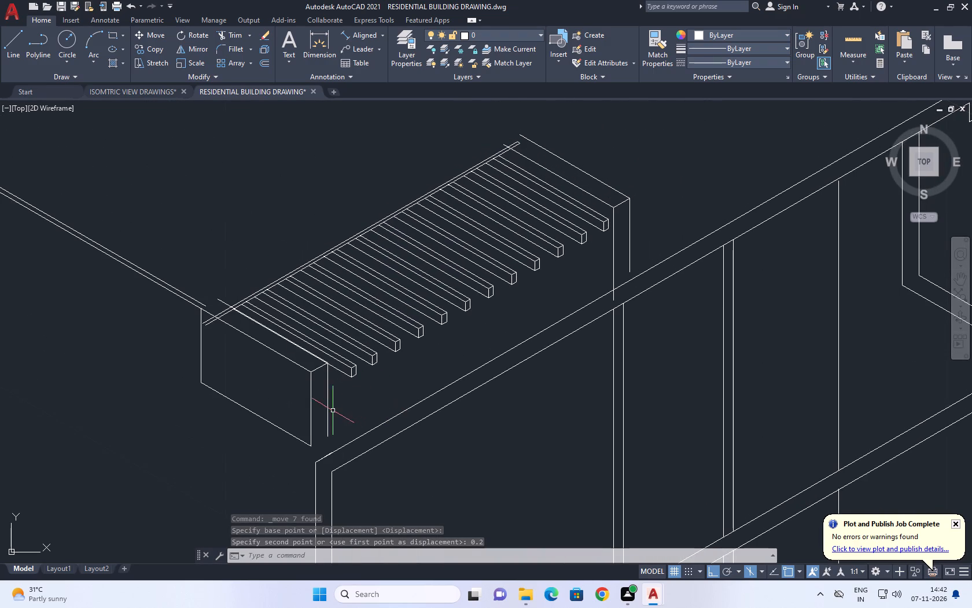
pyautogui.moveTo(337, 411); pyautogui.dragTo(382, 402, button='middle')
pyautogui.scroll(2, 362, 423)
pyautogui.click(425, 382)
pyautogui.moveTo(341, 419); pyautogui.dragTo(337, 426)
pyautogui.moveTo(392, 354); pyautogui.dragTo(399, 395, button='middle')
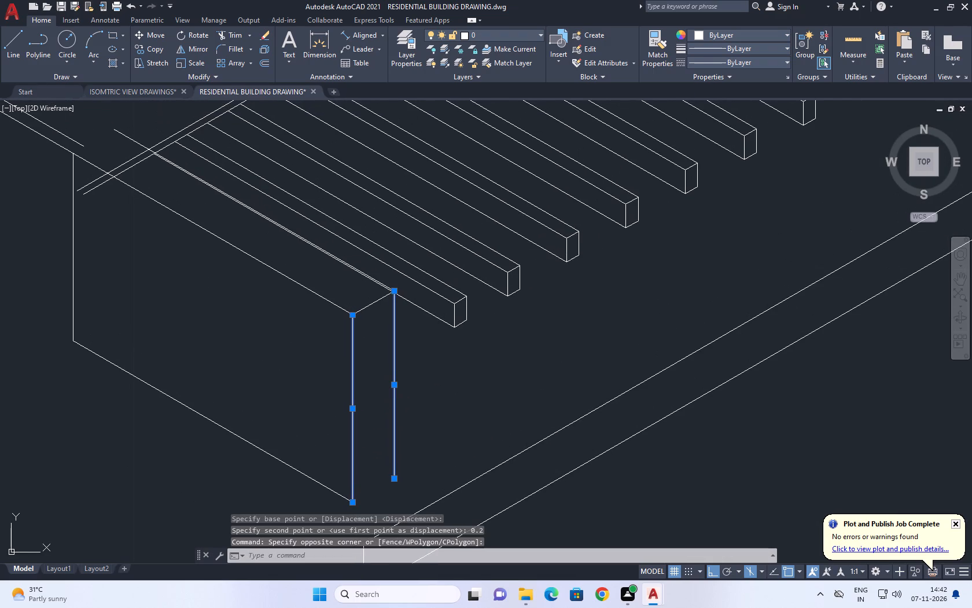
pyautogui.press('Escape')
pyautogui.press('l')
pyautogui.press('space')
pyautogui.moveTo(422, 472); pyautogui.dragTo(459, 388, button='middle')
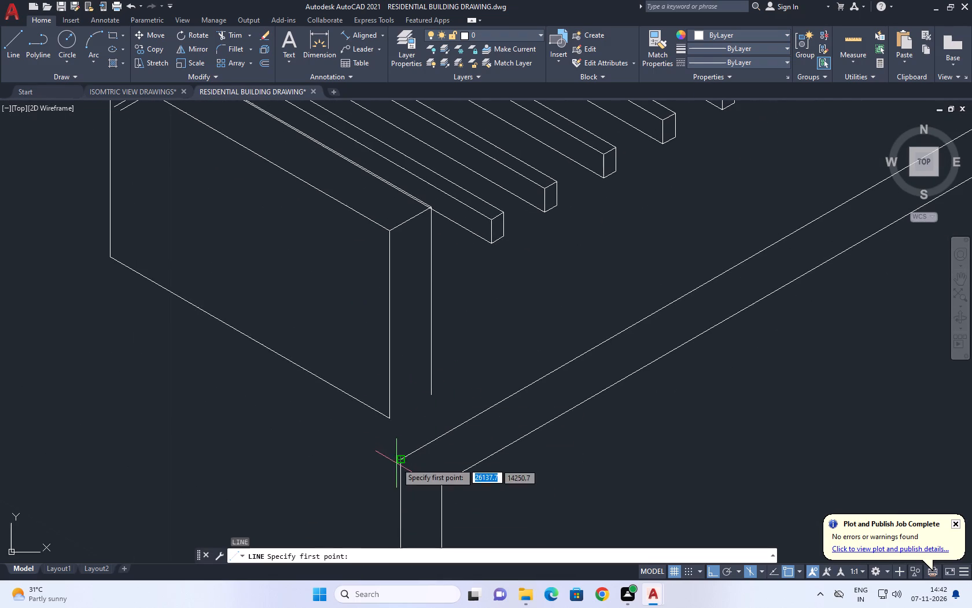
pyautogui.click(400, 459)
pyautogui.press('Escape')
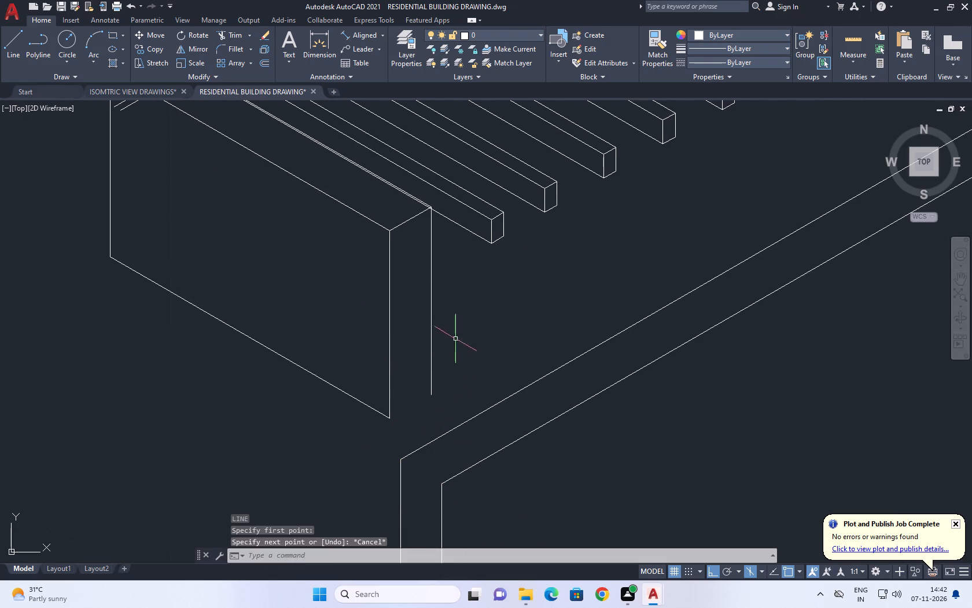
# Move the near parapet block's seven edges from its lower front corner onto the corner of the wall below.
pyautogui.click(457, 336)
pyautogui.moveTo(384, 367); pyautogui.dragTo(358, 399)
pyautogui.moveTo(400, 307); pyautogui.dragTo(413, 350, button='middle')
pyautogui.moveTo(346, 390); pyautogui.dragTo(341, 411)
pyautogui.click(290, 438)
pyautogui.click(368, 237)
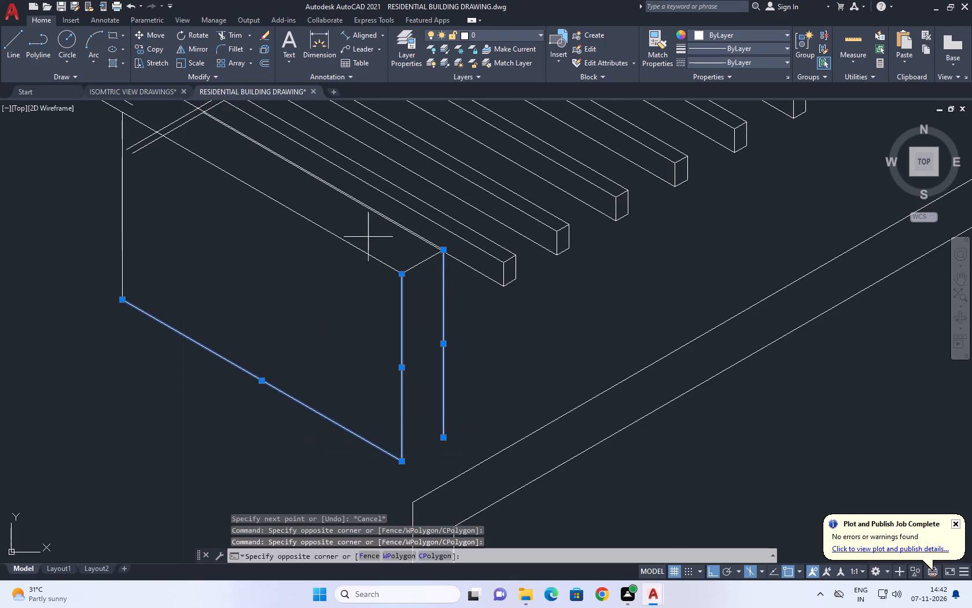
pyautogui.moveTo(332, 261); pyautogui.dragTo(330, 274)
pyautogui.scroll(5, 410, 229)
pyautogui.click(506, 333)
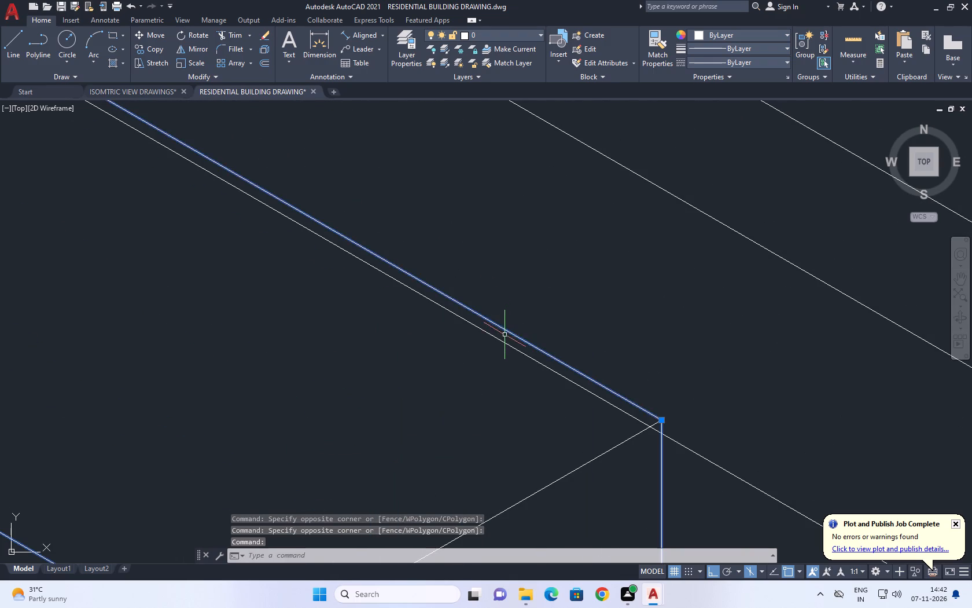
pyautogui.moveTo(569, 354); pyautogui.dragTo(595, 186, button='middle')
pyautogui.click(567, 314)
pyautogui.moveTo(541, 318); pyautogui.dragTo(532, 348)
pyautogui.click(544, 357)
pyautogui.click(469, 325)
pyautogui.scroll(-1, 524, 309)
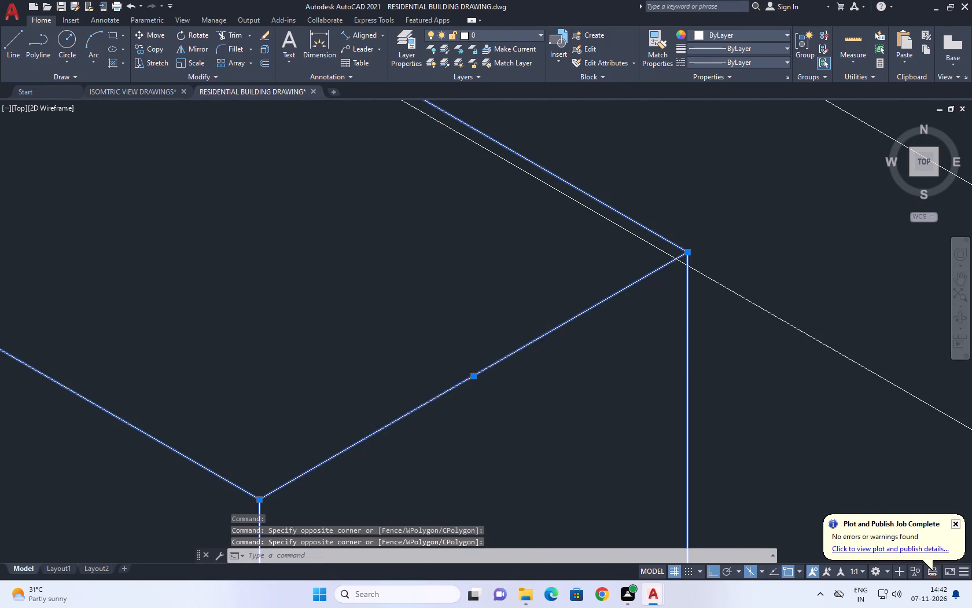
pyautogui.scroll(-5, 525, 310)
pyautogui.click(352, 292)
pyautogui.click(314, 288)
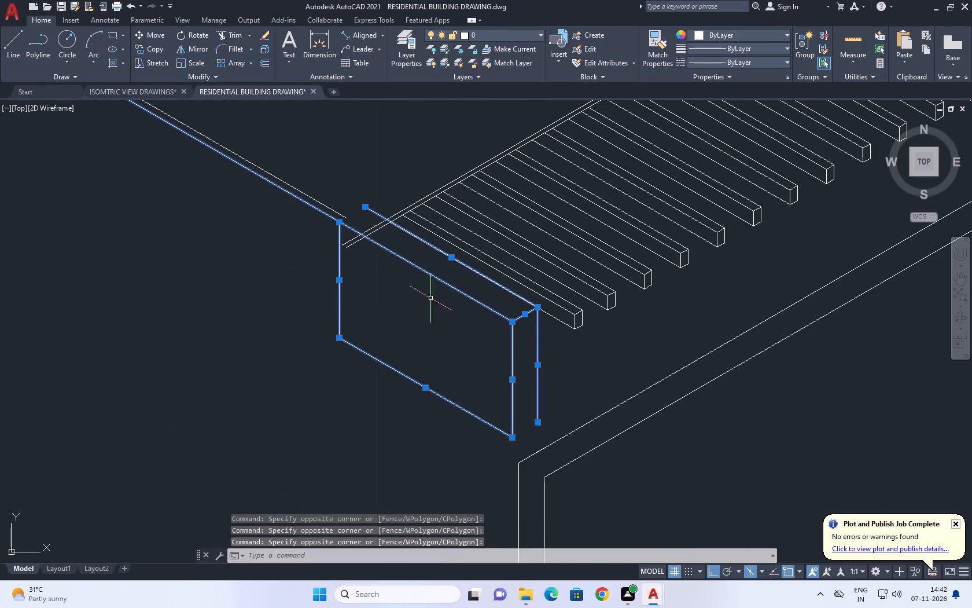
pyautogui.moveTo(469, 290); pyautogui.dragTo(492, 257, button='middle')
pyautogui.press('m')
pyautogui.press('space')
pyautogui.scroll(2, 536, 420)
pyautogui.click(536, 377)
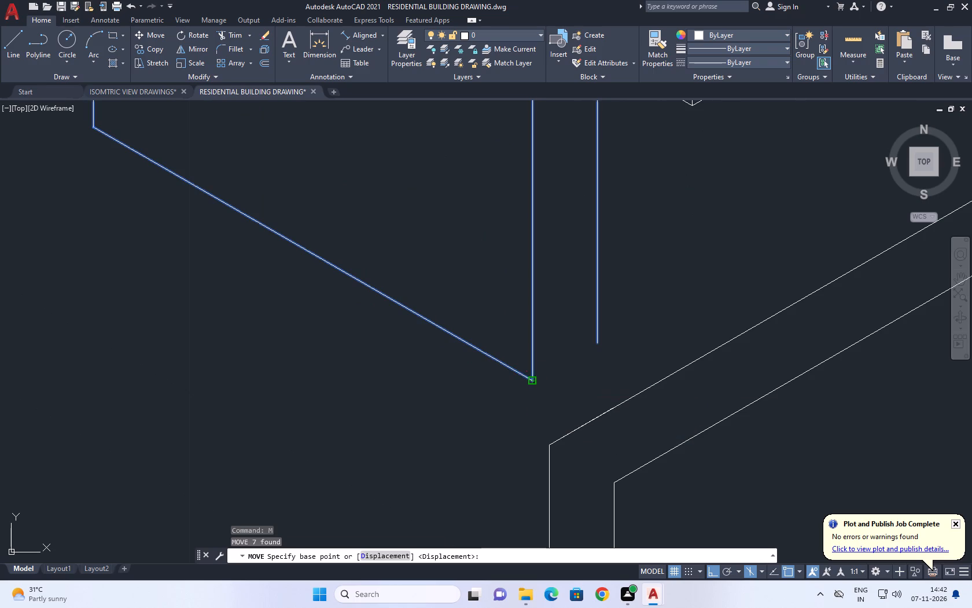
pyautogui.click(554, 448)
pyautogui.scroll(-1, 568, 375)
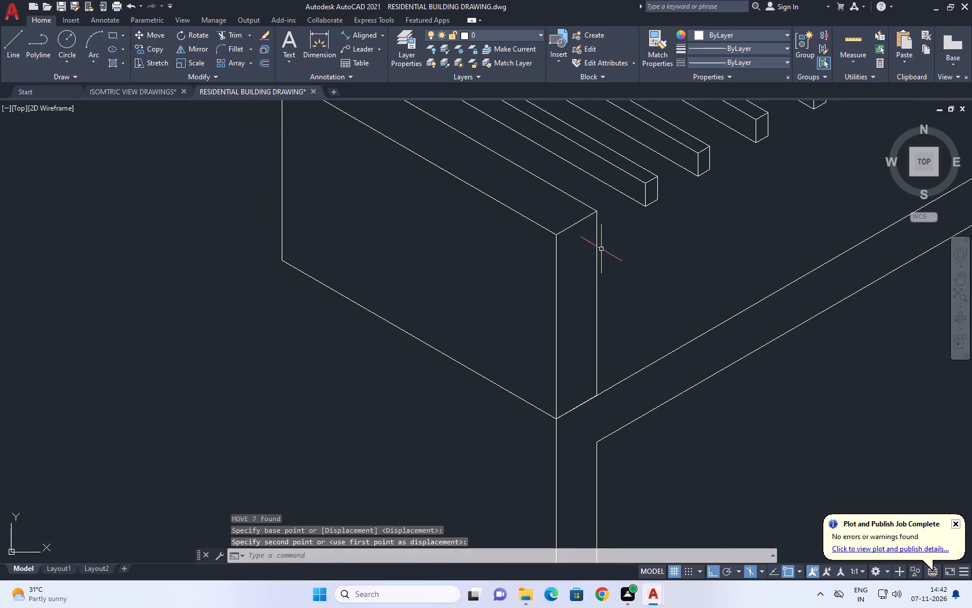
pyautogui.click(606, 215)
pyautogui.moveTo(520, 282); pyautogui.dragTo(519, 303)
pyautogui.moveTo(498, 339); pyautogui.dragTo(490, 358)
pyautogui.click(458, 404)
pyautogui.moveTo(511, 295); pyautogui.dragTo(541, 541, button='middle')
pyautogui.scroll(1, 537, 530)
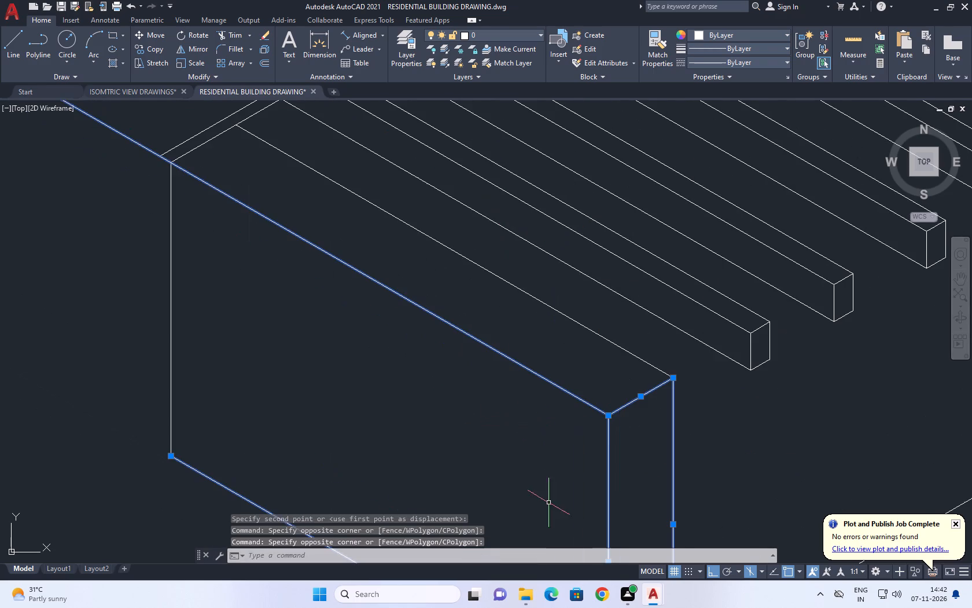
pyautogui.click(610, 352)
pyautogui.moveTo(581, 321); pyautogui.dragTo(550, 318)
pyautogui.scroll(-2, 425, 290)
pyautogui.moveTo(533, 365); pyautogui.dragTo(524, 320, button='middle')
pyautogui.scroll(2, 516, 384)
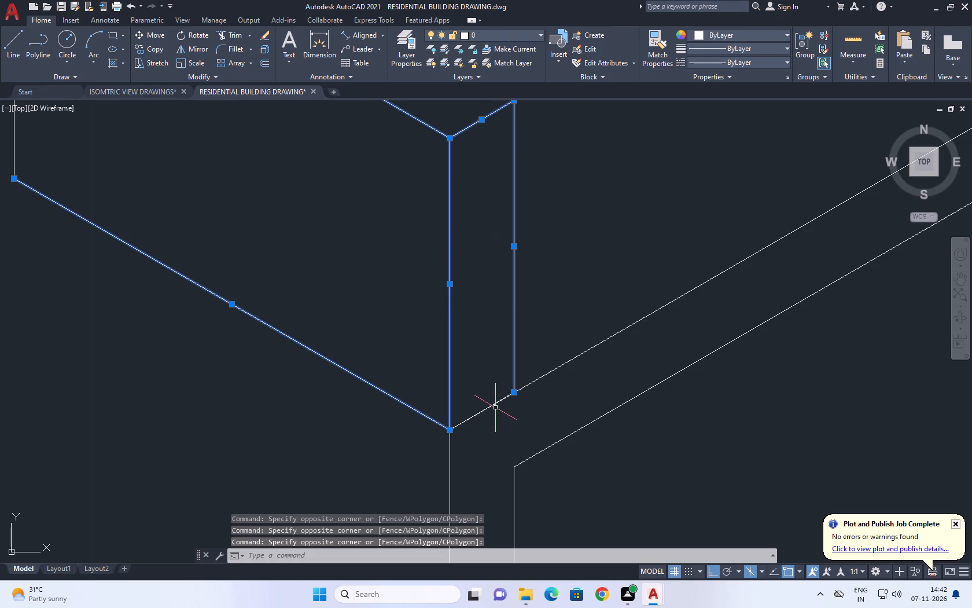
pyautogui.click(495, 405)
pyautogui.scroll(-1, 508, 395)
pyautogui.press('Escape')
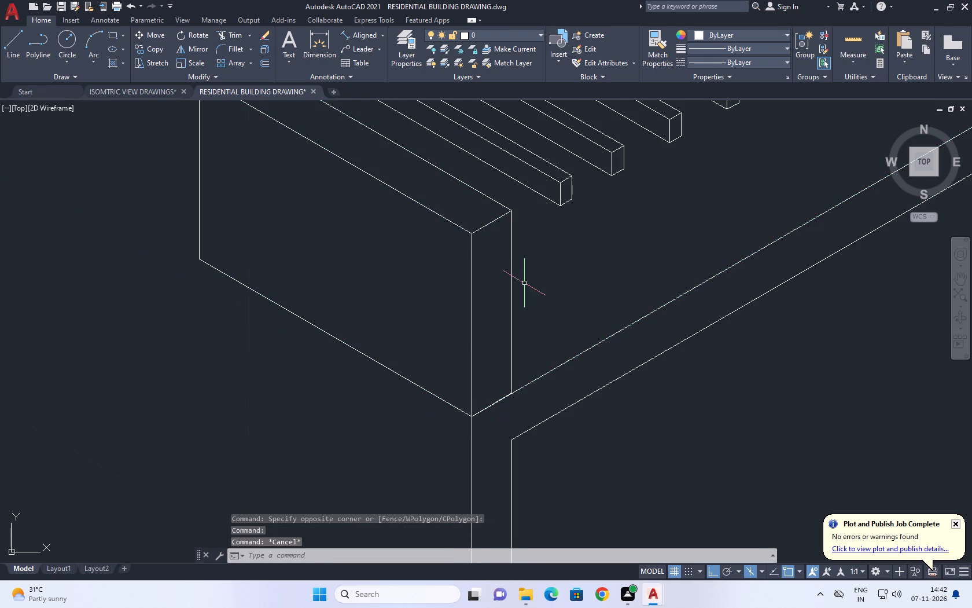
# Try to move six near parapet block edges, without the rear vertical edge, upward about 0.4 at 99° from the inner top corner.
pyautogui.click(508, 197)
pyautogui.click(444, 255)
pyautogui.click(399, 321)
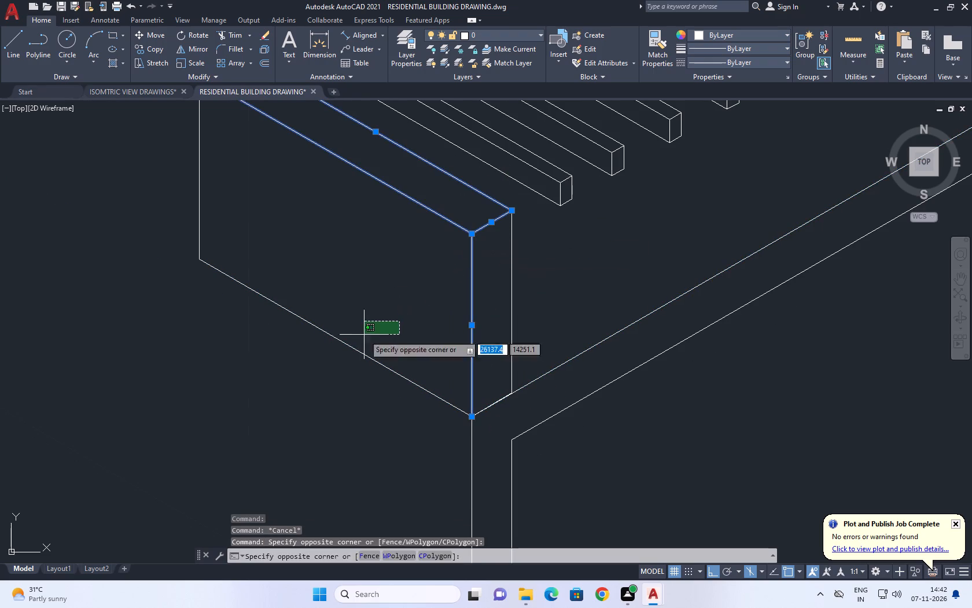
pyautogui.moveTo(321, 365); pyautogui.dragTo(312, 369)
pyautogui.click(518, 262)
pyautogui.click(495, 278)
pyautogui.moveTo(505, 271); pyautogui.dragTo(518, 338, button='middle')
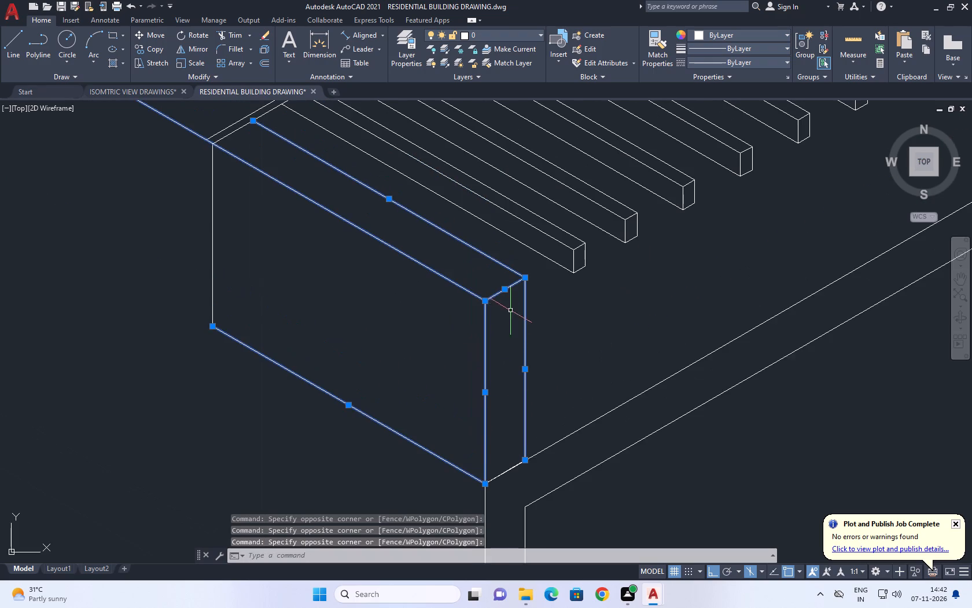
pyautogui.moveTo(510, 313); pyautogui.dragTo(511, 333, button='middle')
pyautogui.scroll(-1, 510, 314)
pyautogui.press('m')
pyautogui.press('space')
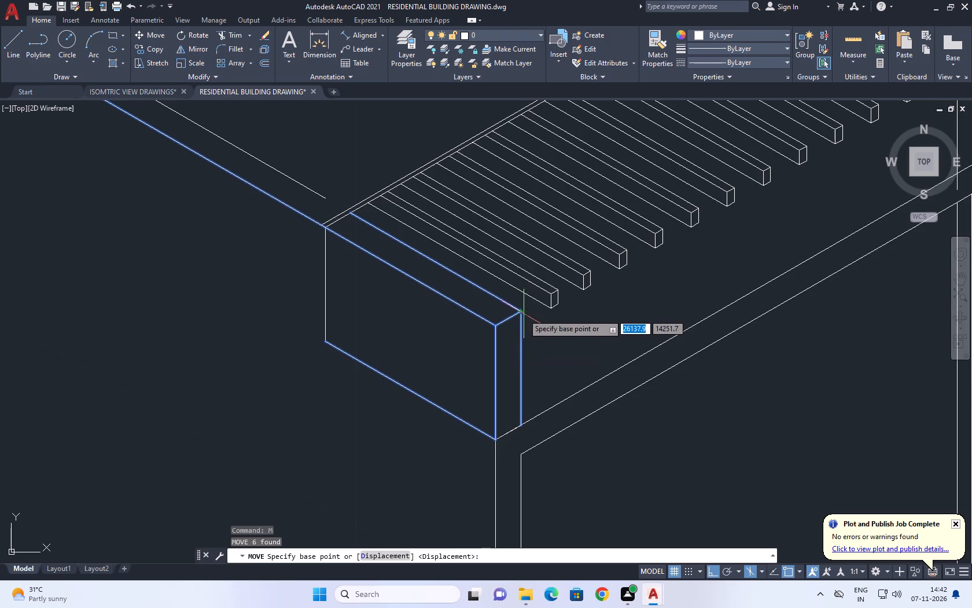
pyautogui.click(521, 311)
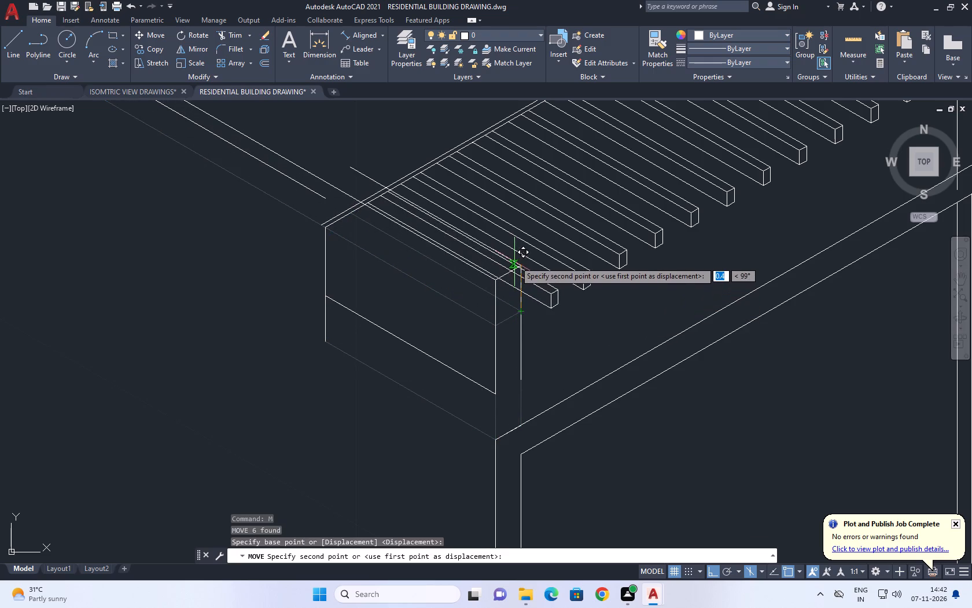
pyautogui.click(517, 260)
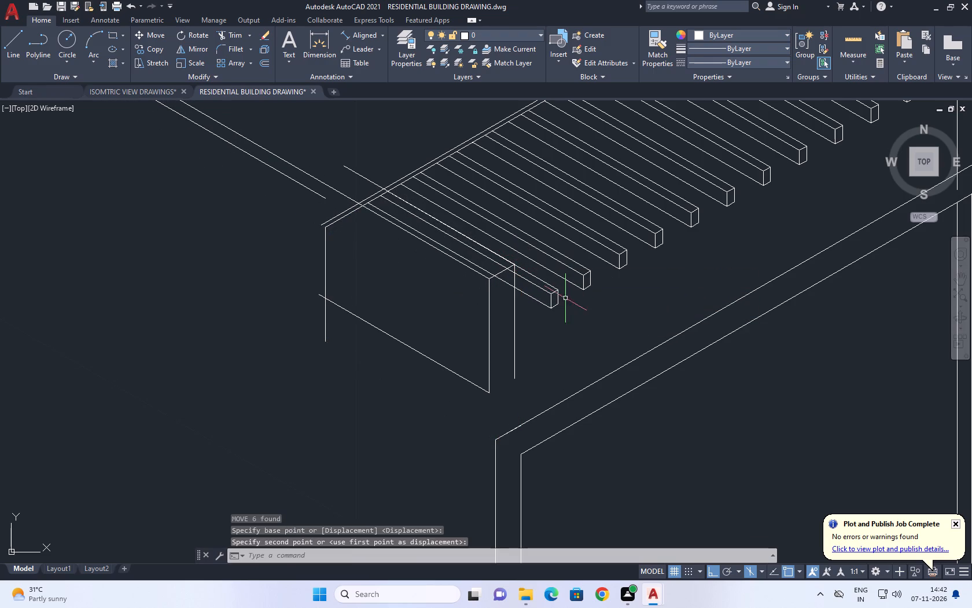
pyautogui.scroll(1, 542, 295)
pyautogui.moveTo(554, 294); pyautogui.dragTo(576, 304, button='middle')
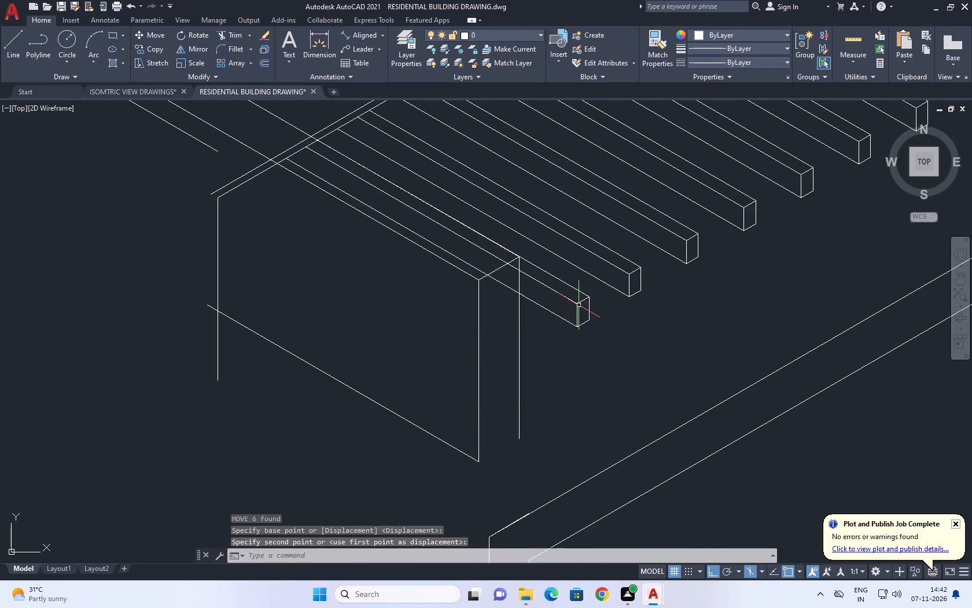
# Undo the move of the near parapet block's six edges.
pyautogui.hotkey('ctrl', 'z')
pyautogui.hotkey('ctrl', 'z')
# Move the near parapet block's seven edges about 0.2 upward at 90° from the inner top corner.
pyautogui.click(557, 323)
pyautogui.click(448, 359)
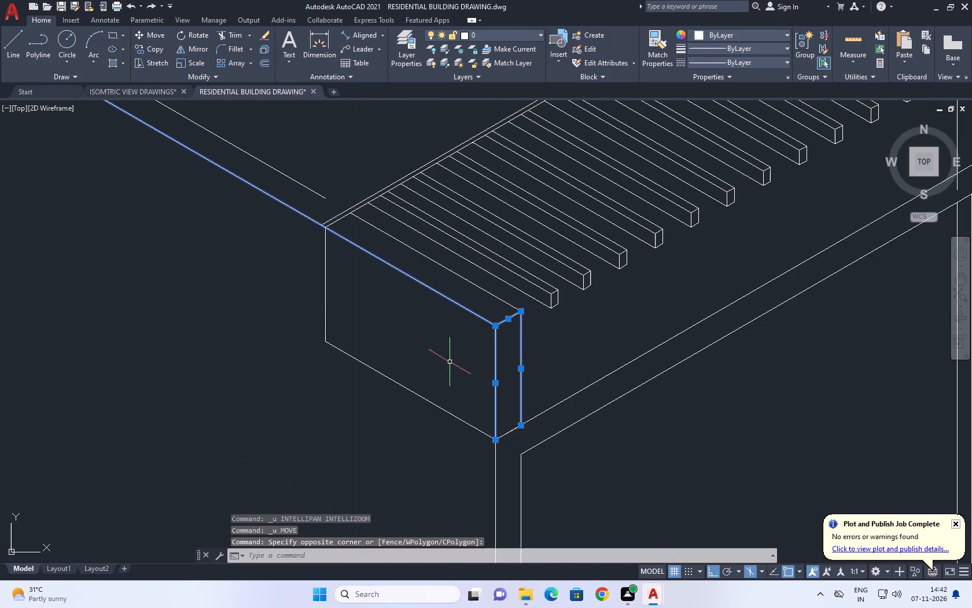
pyautogui.click(504, 297)
pyautogui.click(462, 344)
pyautogui.moveTo(440, 357); pyautogui.dragTo(435, 362)
pyautogui.moveTo(397, 417); pyautogui.dragTo(393, 423)
pyautogui.moveTo(371, 301); pyautogui.dragTo(418, 395, button='middle')
pyautogui.click(389, 357)
pyautogui.click(355, 369)
pyautogui.moveTo(454, 376); pyautogui.dragTo(457, 382, button='middle')
pyautogui.press('m')
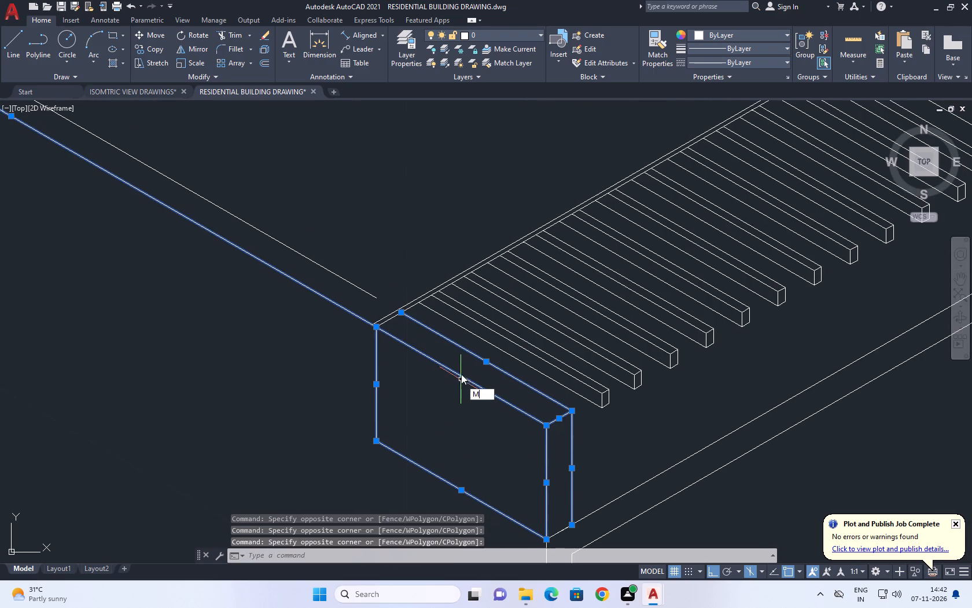
pyautogui.press('space')
pyautogui.scroll(1, 429, 324)
pyautogui.click(382, 303)
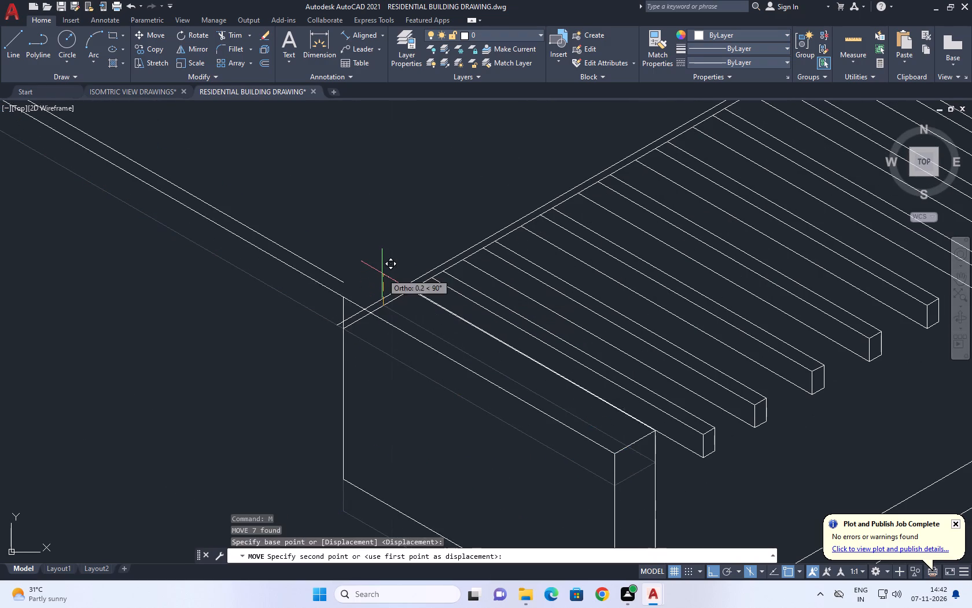
pyautogui.click(382, 267)
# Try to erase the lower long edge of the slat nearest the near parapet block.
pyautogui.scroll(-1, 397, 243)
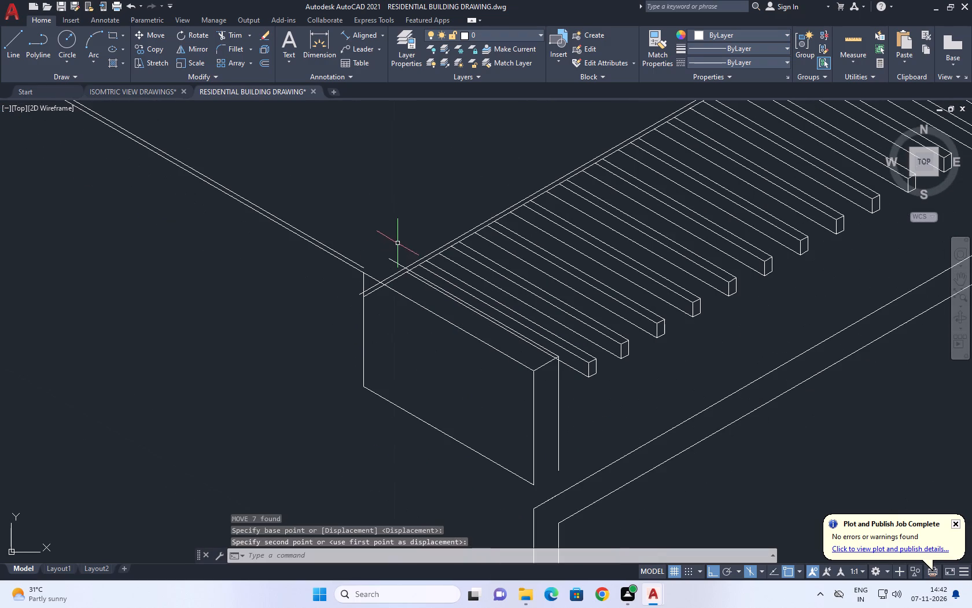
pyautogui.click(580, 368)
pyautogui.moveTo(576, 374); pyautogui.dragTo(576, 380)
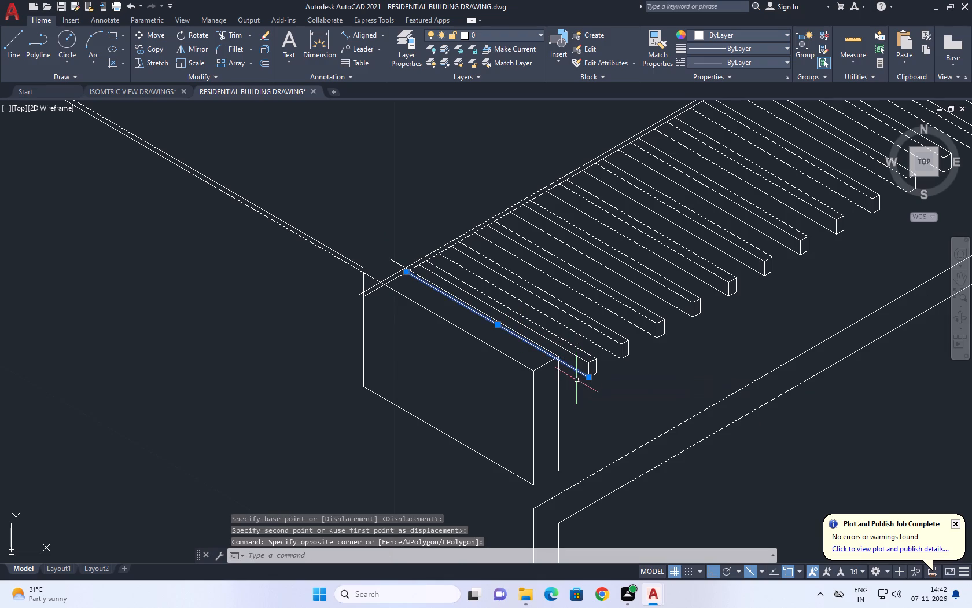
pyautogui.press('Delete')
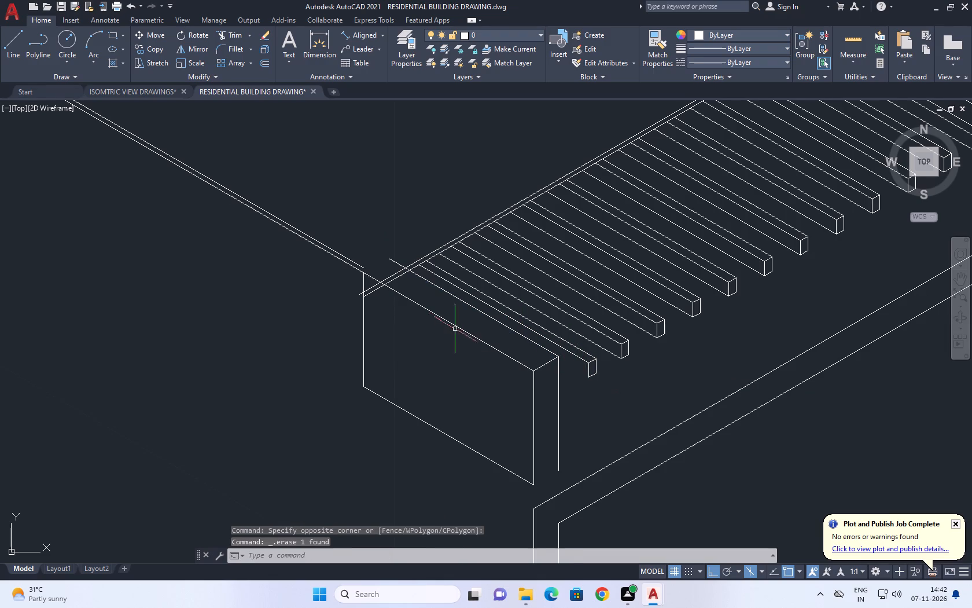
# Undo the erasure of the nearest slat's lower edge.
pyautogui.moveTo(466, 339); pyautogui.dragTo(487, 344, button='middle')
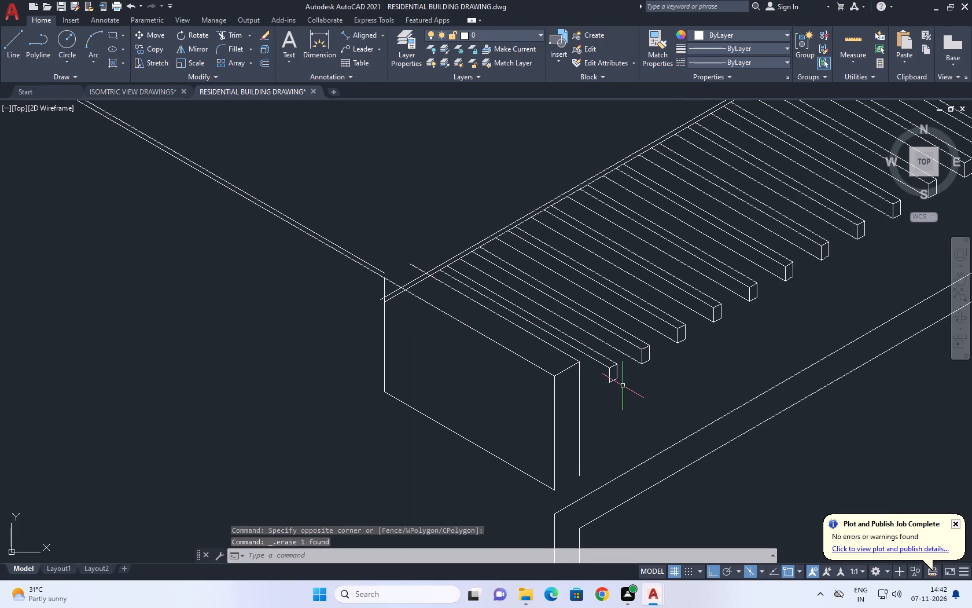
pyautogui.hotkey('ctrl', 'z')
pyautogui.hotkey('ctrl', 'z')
# Trim the nearest slat's lower edge where it runs behind the near parapet block's top and end face.
pyautogui.scroll(1, 576, 384)
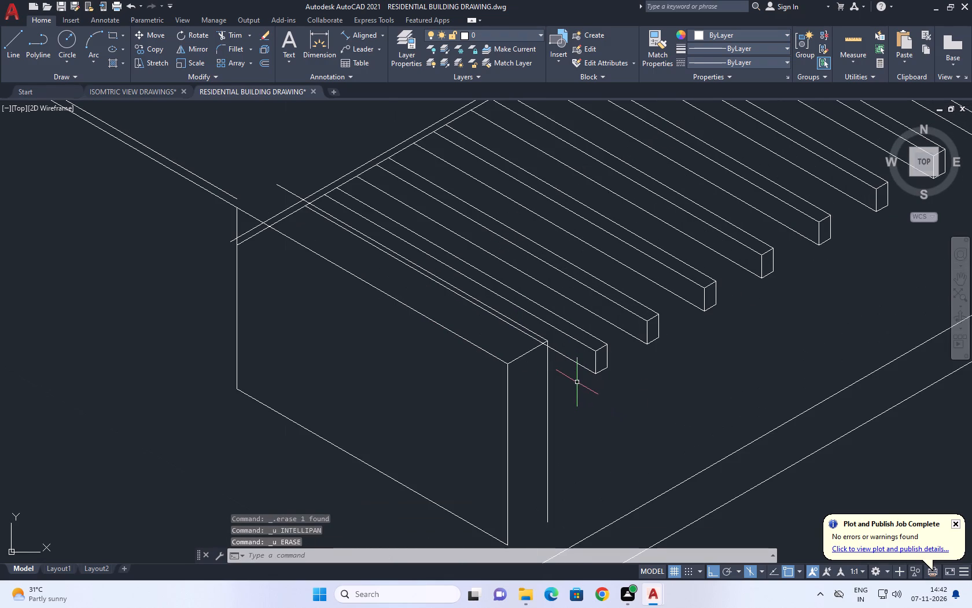
pyautogui.press('t')
pyautogui.write('R')
pyautogui.press('space')
pyautogui.scroll(2, 550, 353)
pyautogui.click(528, 331)
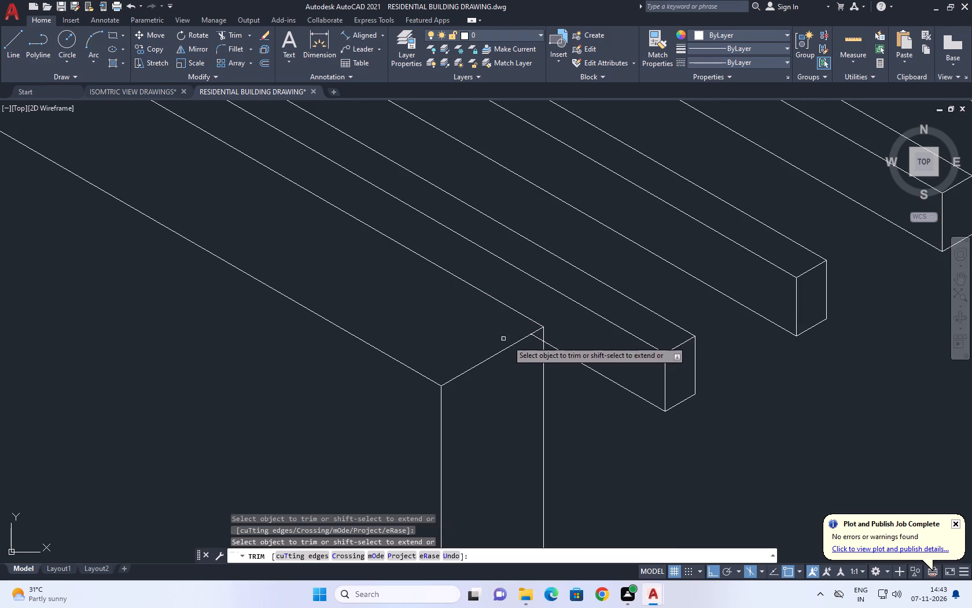
pyautogui.press('space')
pyautogui.scroll(-1, 690, 378)
pyautogui.press('space')
pyautogui.scroll(2, 618, 373)
pyautogui.click(562, 329)
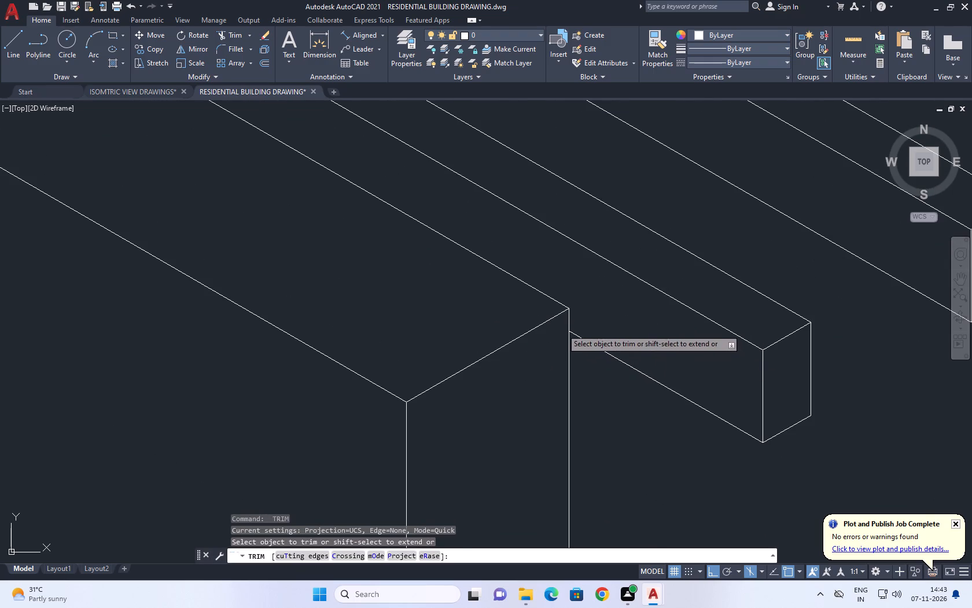
pyautogui.scroll(-2, 667, 382)
pyautogui.press('space')
# Trim the near block's inner top edge where it overhangs the roof edge line.
pyautogui.scroll(-3, 463, 313)
pyautogui.moveTo(459, 310); pyautogui.dragTo(472, 317, button='middle')
pyautogui.scroll(1, 472, 317)
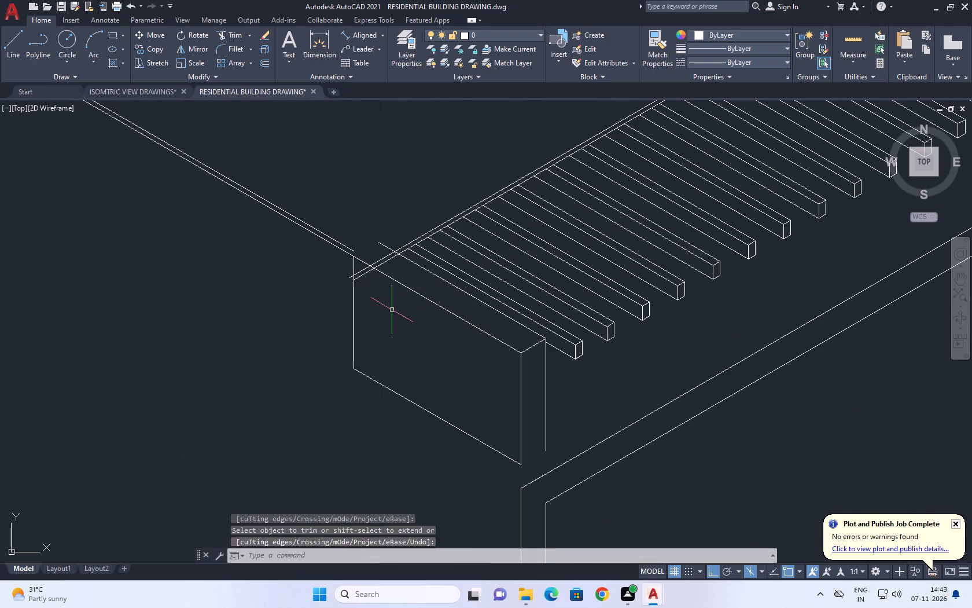
pyautogui.moveTo(358, 246); pyautogui.dragTo(382, 278, button='middle')
pyautogui.scroll(3, 382, 278)
pyautogui.moveTo(480, 300); pyautogui.dragTo(480, 318, button='middle')
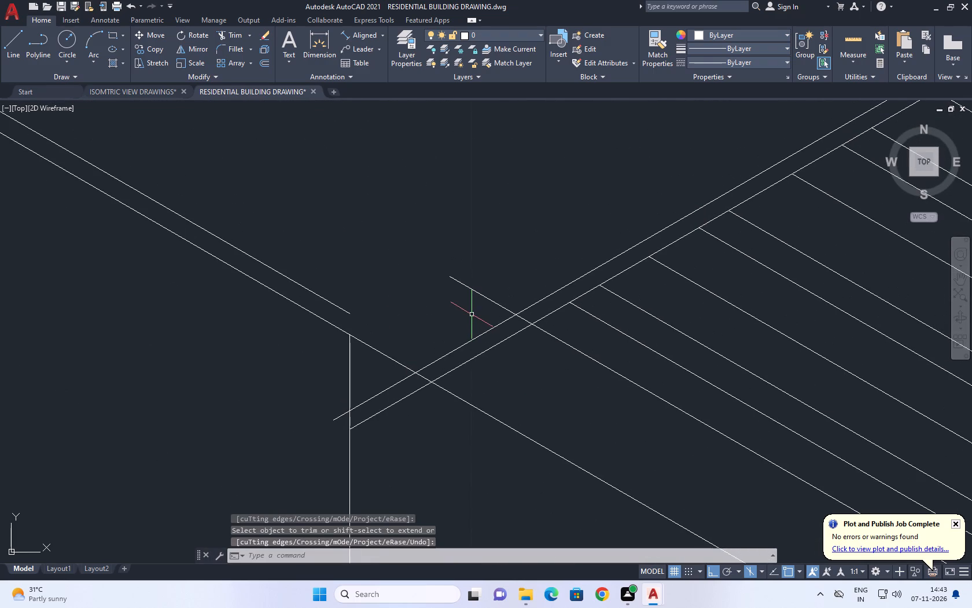
pyautogui.press('t')
pyautogui.press('r')
pyautogui.press('space')
pyautogui.moveTo(492, 278); pyautogui.dragTo(486, 279)
pyautogui.click(424, 321)
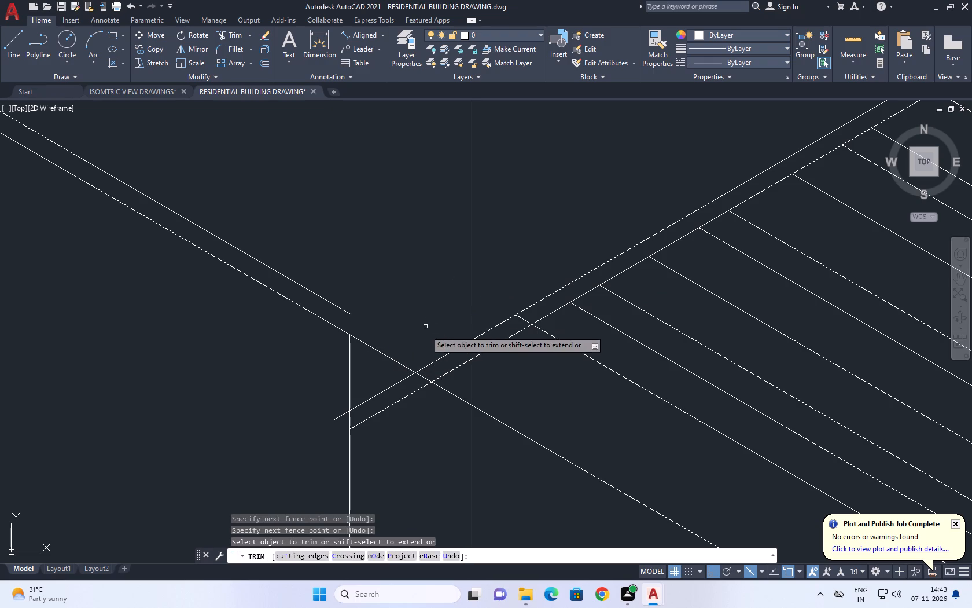
# Trim the ends of the two roof edge lines that run past the near block's outer top edge.
pyautogui.moveTo(354, 431); pyautogui.dragTo(377, 356, button='middle')
pyautogui.click(362, 346)
pyautogui.click(359, 323)
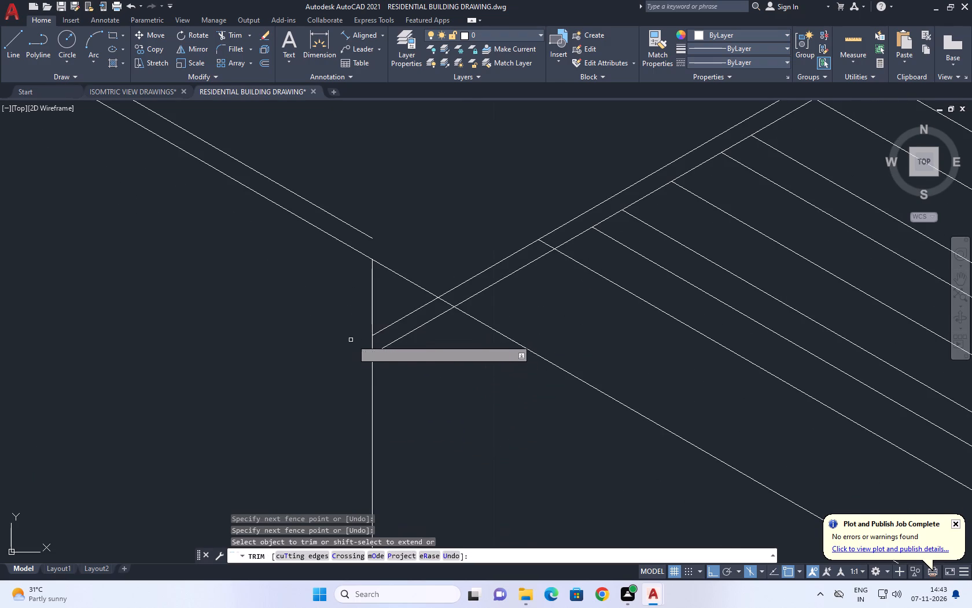
pyautogui.scroll(-2, 358, 339)
pyautogui.click(376, 331)
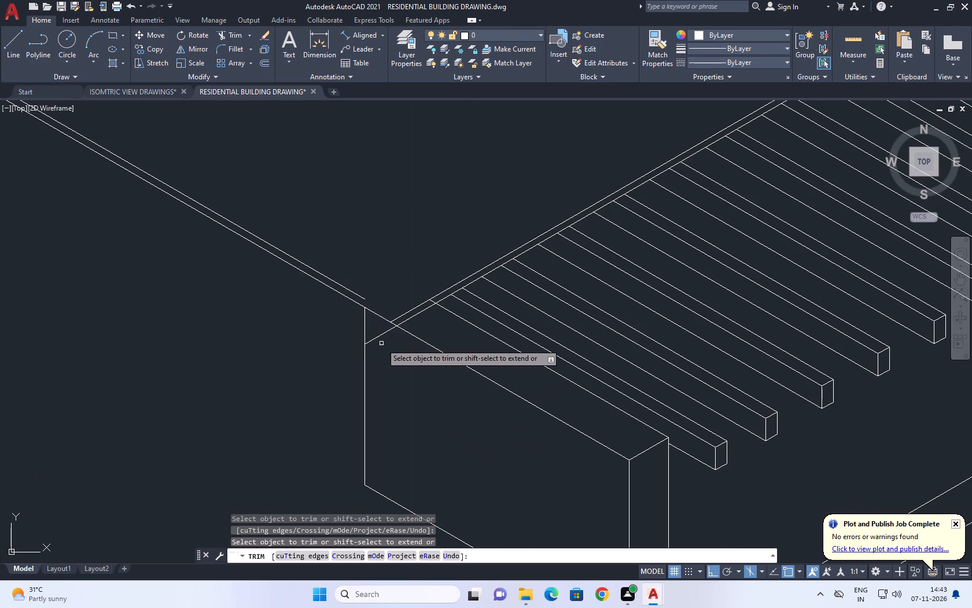
pyautogui.click(381, 339)
pyautogui.click(377, 334)
pyautogui.scroll(-1, 396, 336)
pyautogui.moveTo(426, 368); pyautogui.dragTo(426, 305, button='middle')
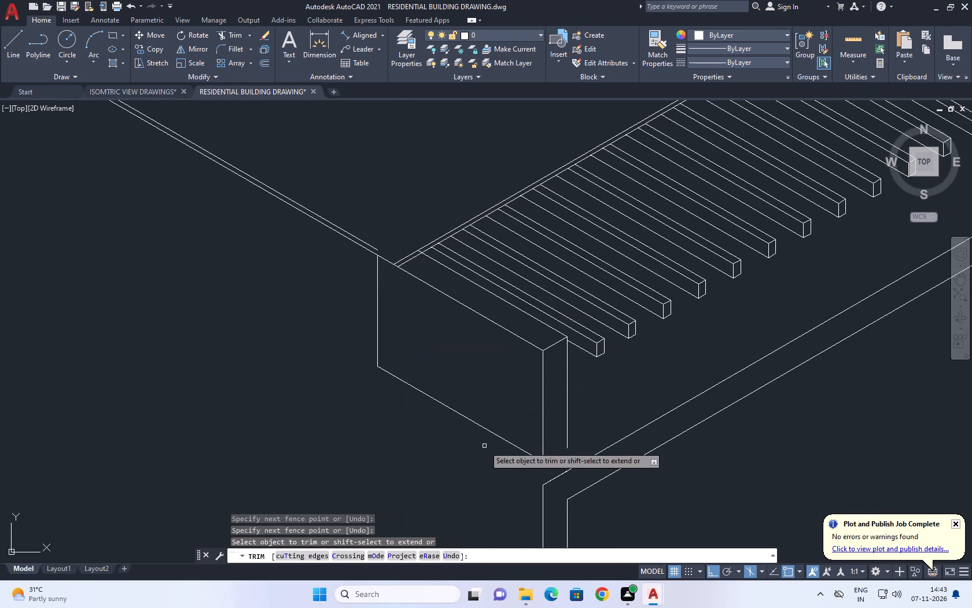
pyautogui.press('Escape')
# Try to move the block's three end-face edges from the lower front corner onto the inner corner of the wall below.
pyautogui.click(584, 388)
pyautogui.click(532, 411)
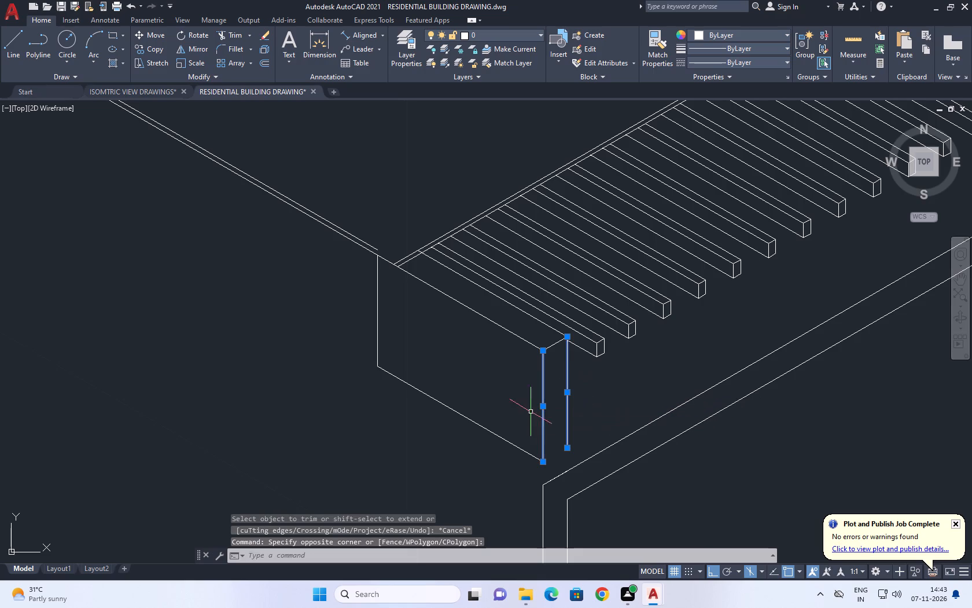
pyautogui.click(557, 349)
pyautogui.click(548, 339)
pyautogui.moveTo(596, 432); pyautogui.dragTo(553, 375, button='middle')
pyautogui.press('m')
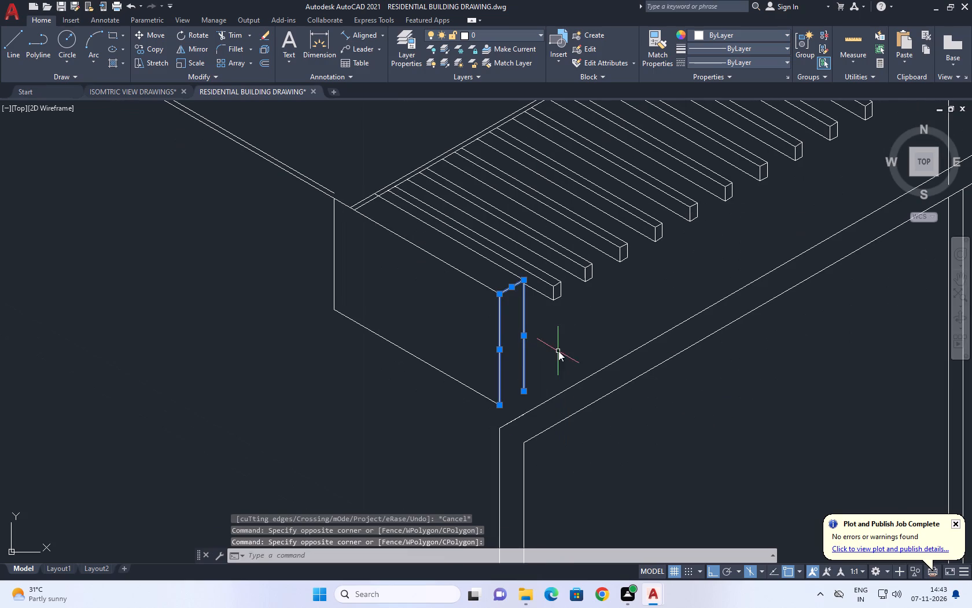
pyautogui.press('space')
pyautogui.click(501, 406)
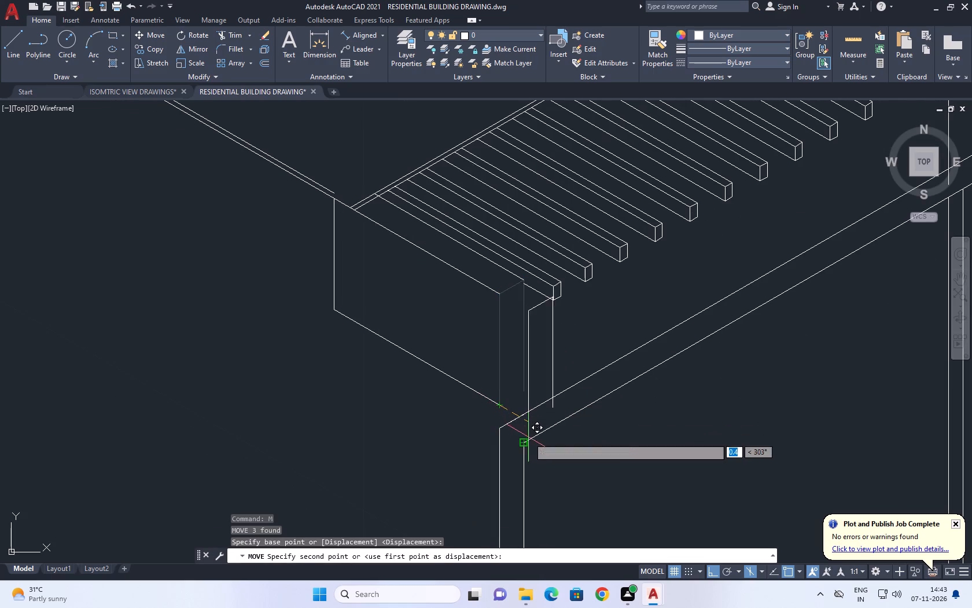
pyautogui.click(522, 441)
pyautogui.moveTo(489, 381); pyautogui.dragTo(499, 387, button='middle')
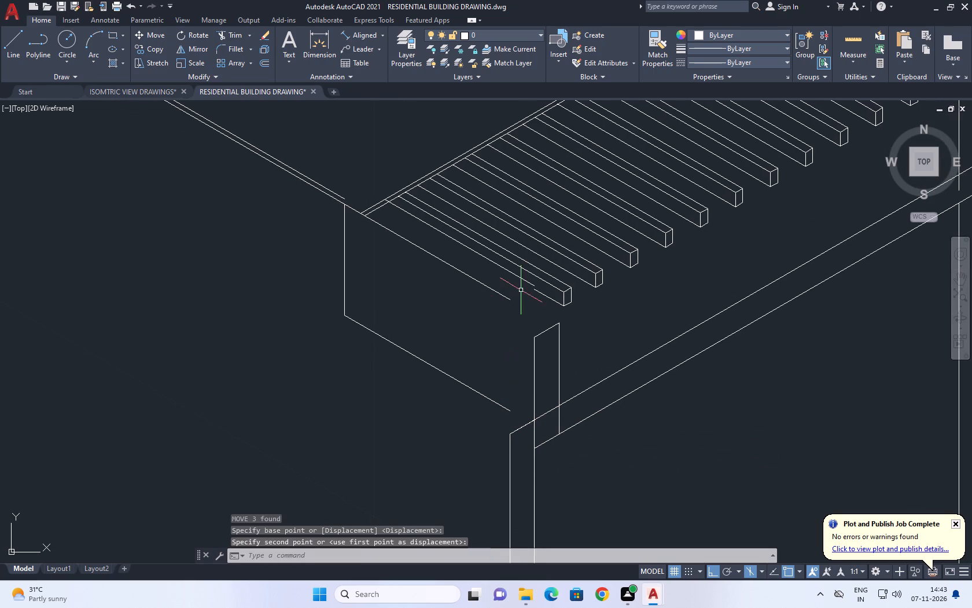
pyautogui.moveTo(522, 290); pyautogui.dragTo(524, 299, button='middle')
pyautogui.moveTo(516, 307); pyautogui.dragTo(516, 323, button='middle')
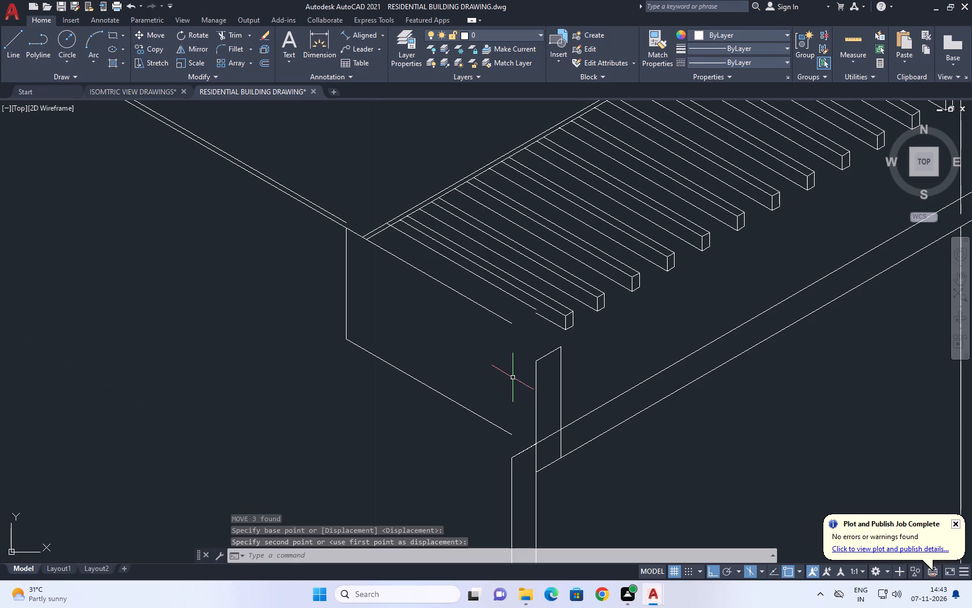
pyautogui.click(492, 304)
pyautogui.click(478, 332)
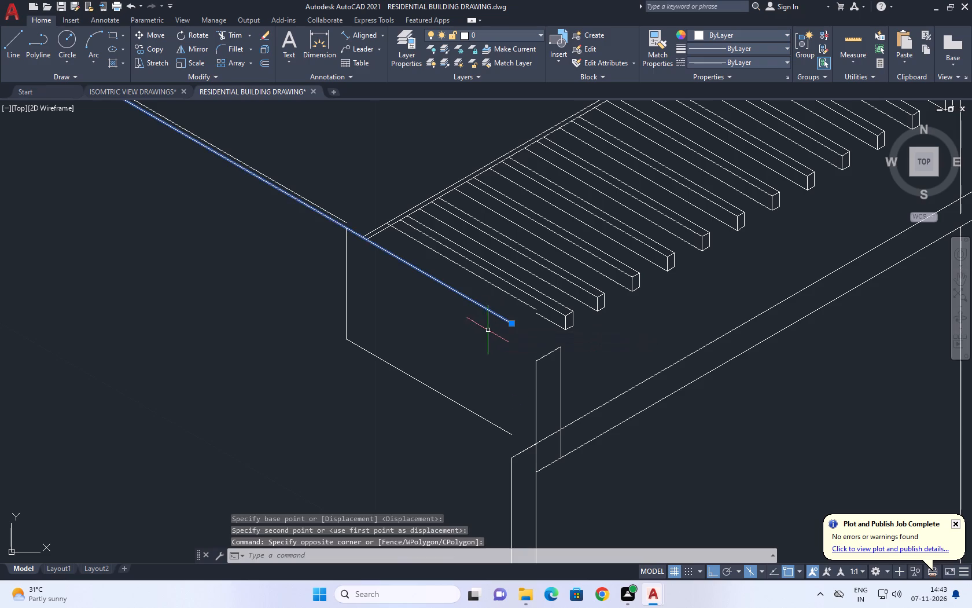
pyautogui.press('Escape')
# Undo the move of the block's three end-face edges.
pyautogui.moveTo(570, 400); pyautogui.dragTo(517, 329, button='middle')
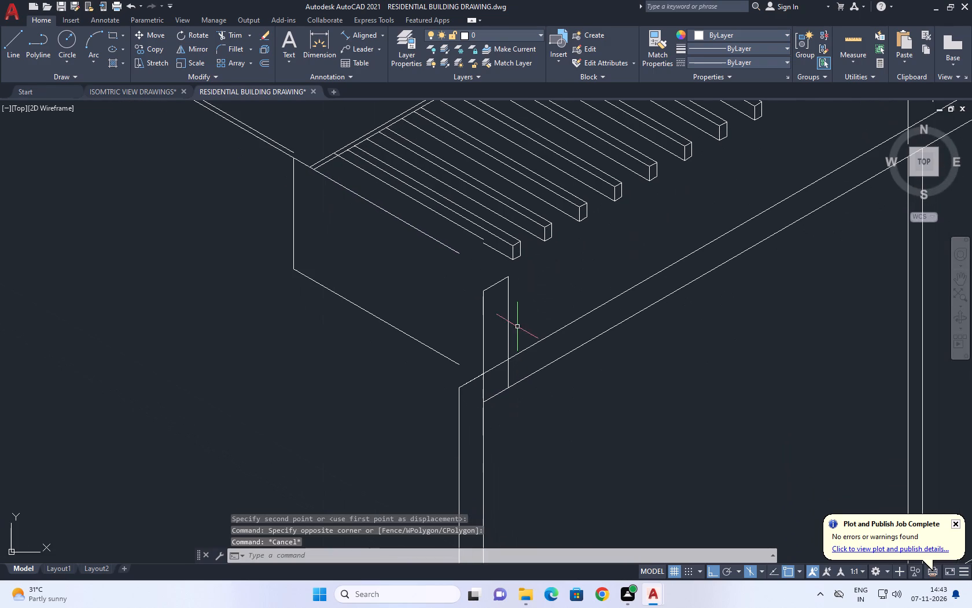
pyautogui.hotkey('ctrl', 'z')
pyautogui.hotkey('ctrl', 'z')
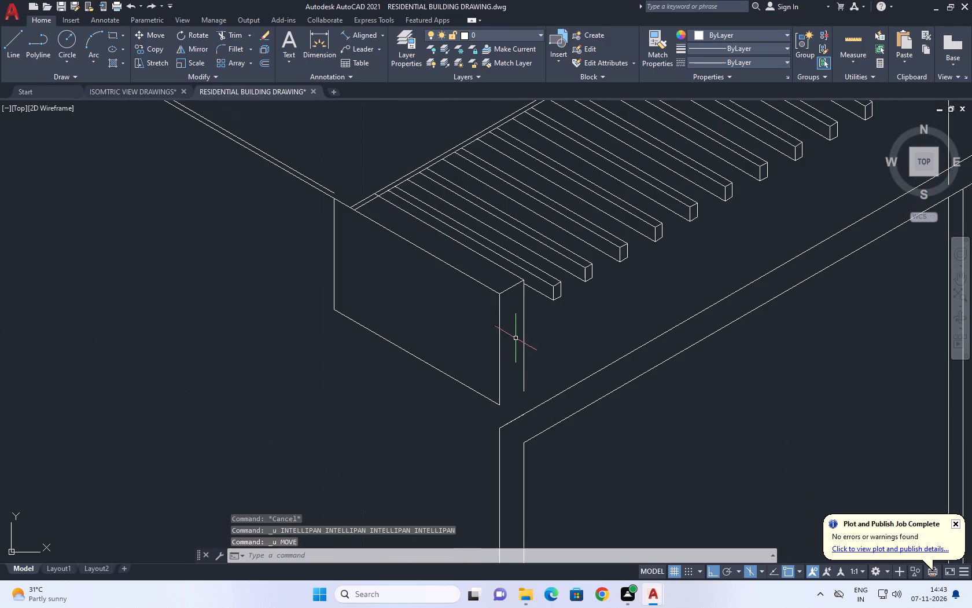
# Extend the two vertical edges of the near block's end face down to the wall lines below.
pyautogui.press('e')
pyautogui.press('x')
pyautogui.press('space')
pyautogui.click(533, 343)
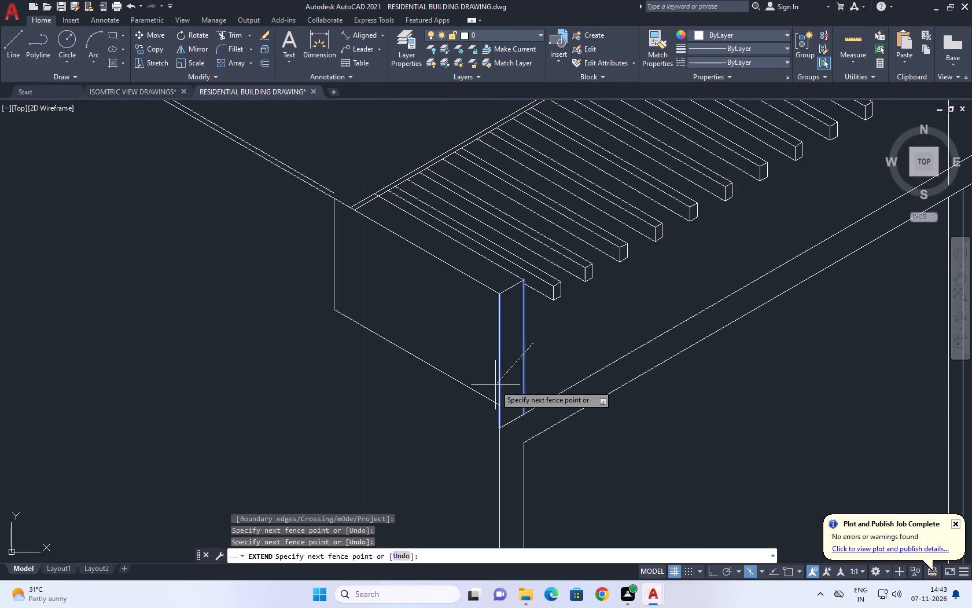
pyautogui.click(492, 390)
pyautogui.click(544, 369)
pyautogui.click(510, 385)
pyautogui.press('Escape')
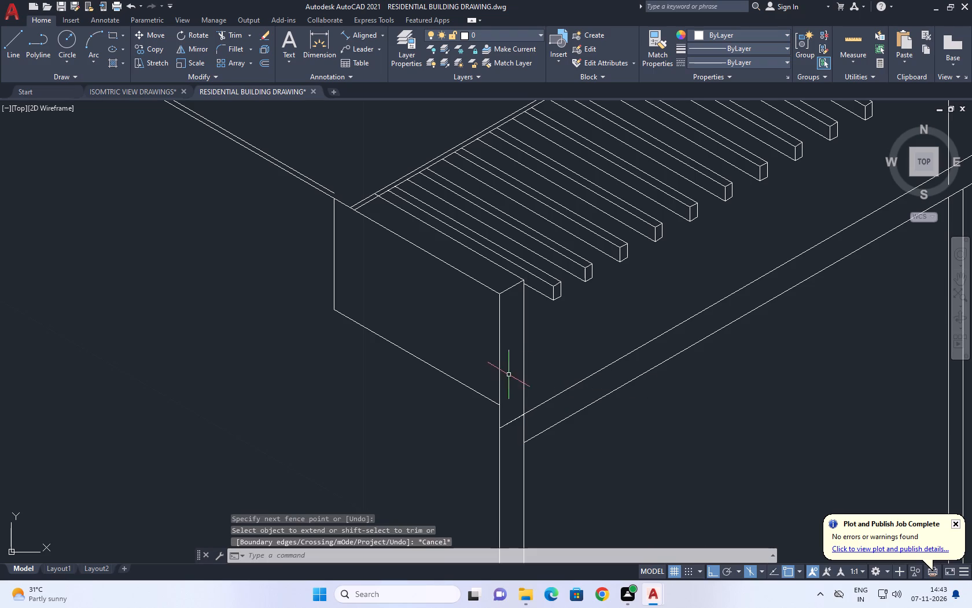
# Move the block's long bottom edge and opposite vertical edge from the lower front corner down onto the wall corner.
pyautogui.click(479, 376)
pyautogui.moveTo(447, 395); pyautogui.dragTo(438, 402)
pyautogui.click(334, 290)
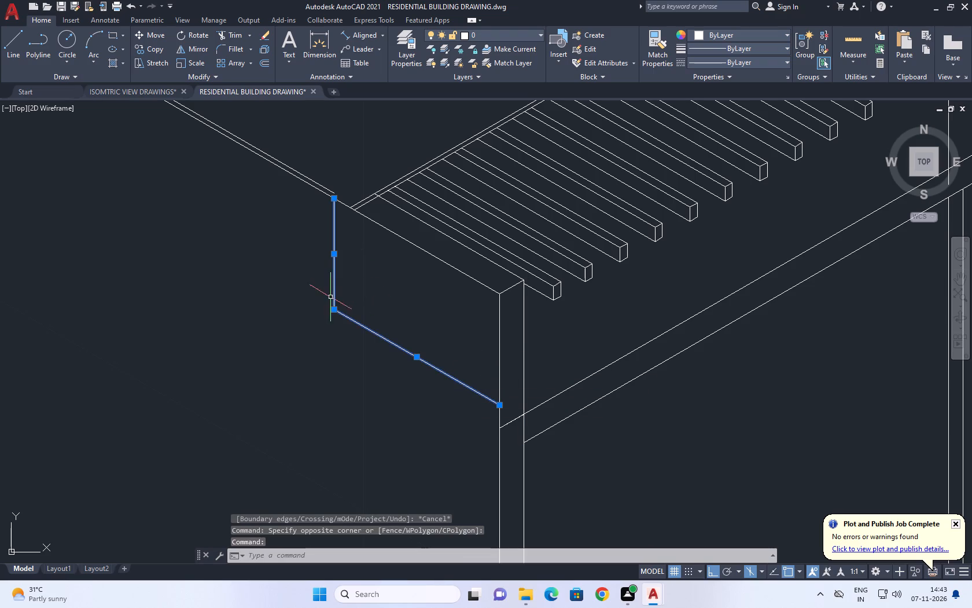
pyautogui.press('m')
pyautogui.press('space')
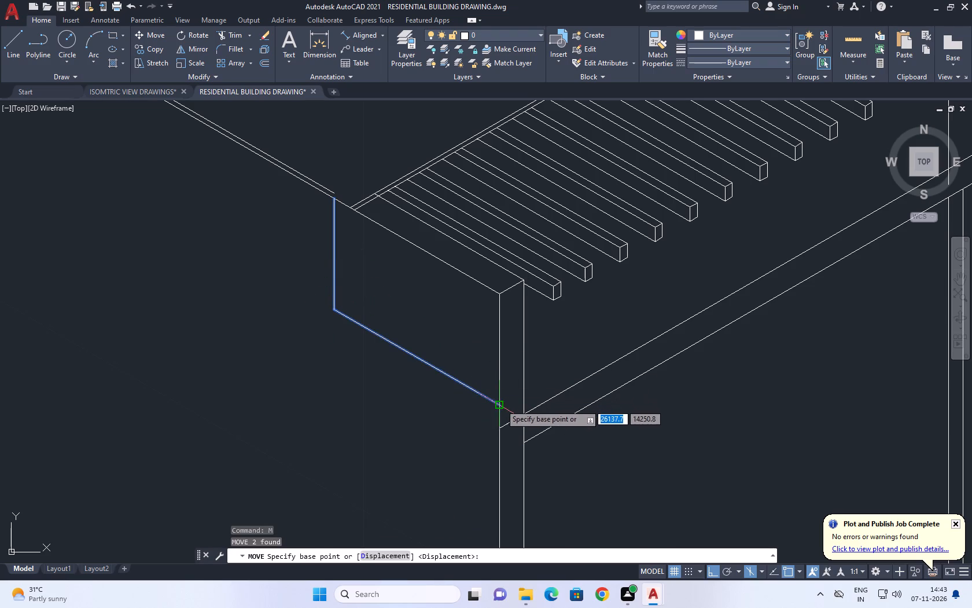
pyautogui.click(501, 405)
pyautogui.click(499, 427)
# Extend the lowered vertical edge up to the near block's long outer top edge.
pyautogui.moveTo(408, 296); pyautogui.dragTo(463, 342, button='middle')
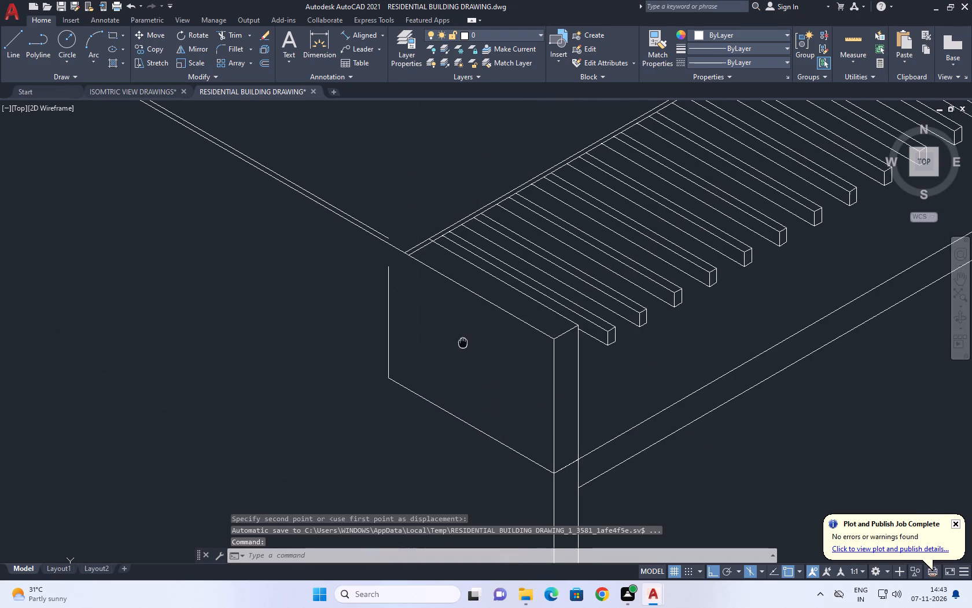
pyautogui.write('EX')
pyautogui.press('space')
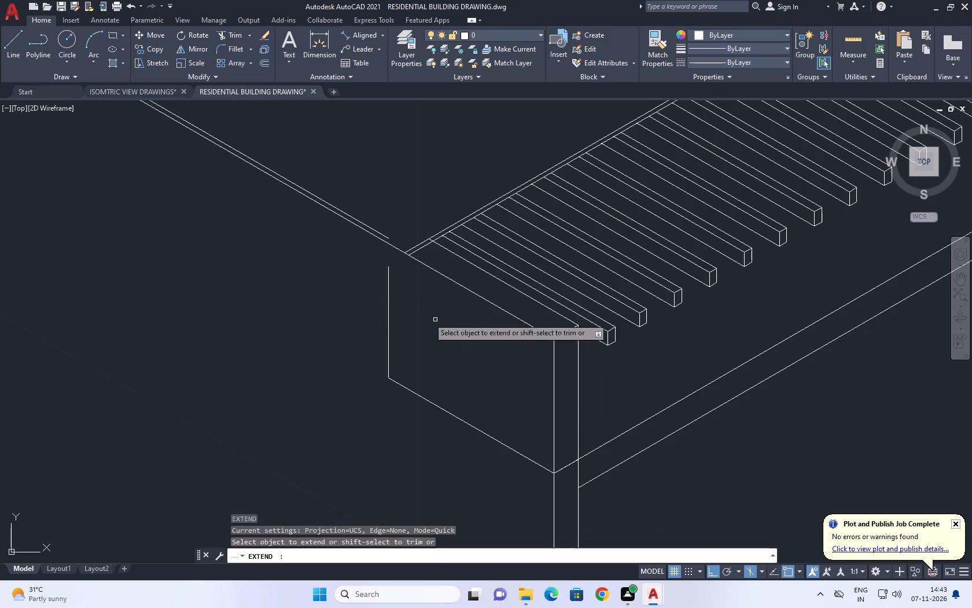
pyautogui.moveTo(369, 294); pyautogui.dragTo(378, 296)
pyautogui.click(437, 318)
pyautogui.press('space')
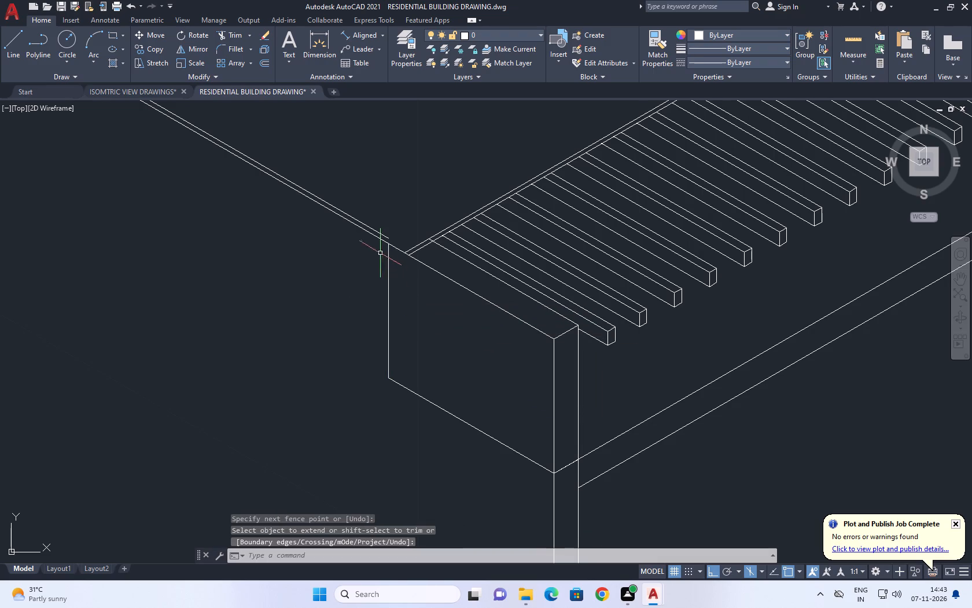
# Move that vertical edge by its top end onto the corner where the roof edge meets the block's top edge.
pyautogui.moveTo(386, 259); pyautogui.dragTo(408, 294, button='middle')
pyautogui.click(432, 327)
pyautogui.click(382, 321)
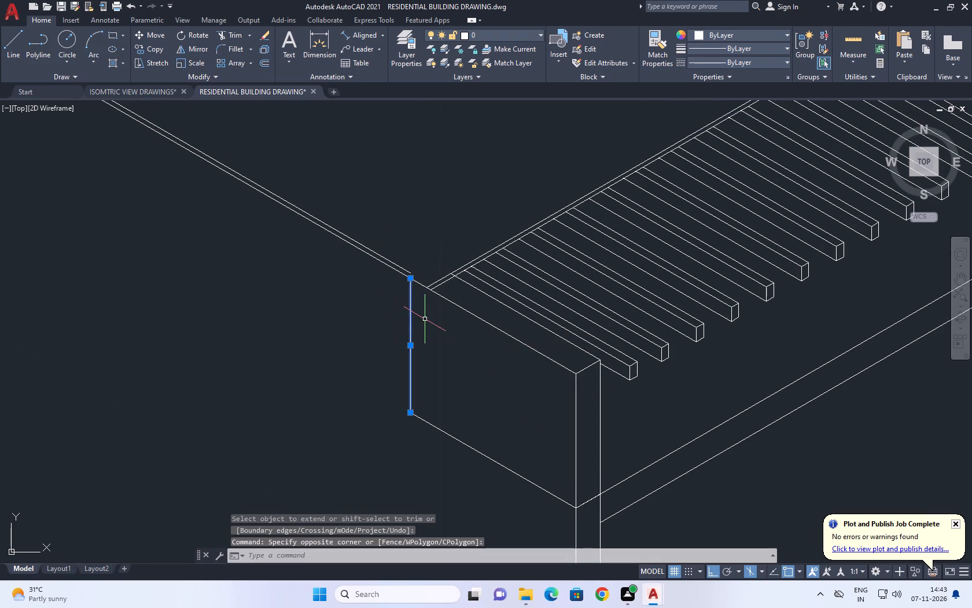
pyautogui.press('m')
pyautogui.press('space')
pyautogui.click(411, 276)
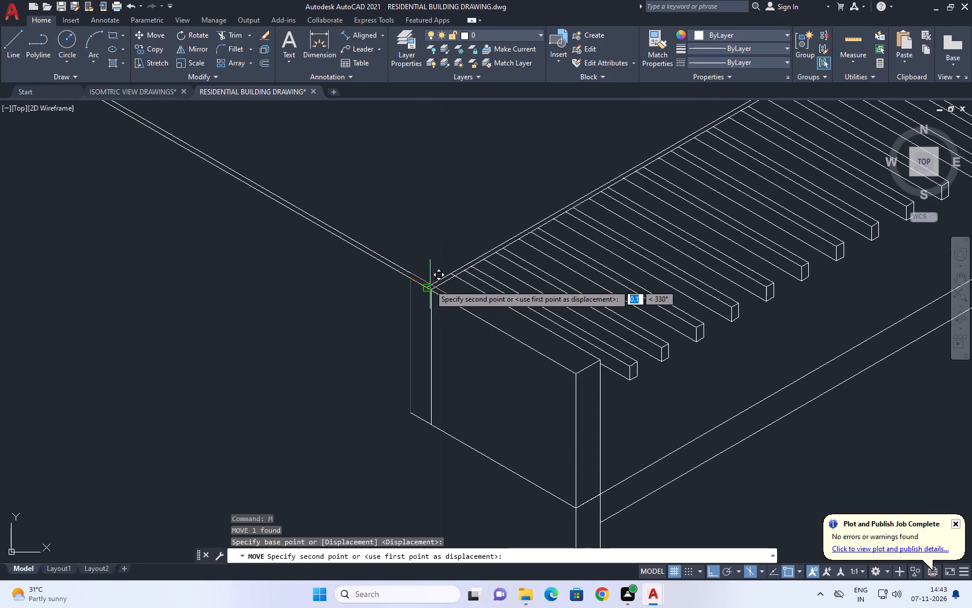
pyautogui.scroll(1, 424, 284)
pyautogui.click(425, 289)
# Trim the part of the block's long bottom edge that overhangs the relocated vertical edge.
pyautogui.scroll(-1, 441, 251)
pyautogui.moveTo(424, 397); pyautogui.dragTo(463, 380, button='middle')
pyautogui.press('t')
pyautogui.press('r')
pyautogui.press('space')
pyautogui.click(459, 393)
pyautogui.click(458, 352)
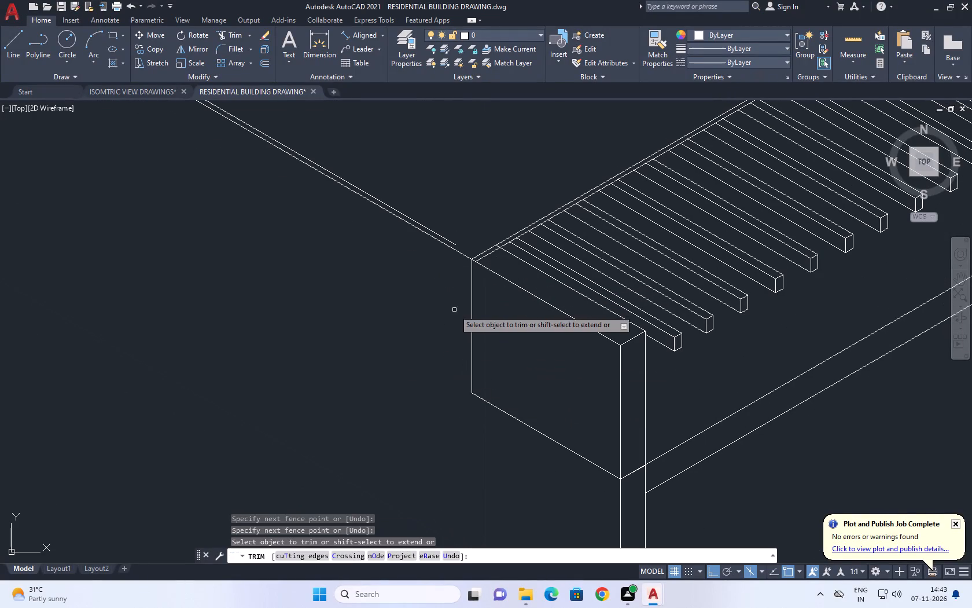
pyautogui.scroll(-2, 454, 310)
pyautogui.scroll(2, 529, 382)
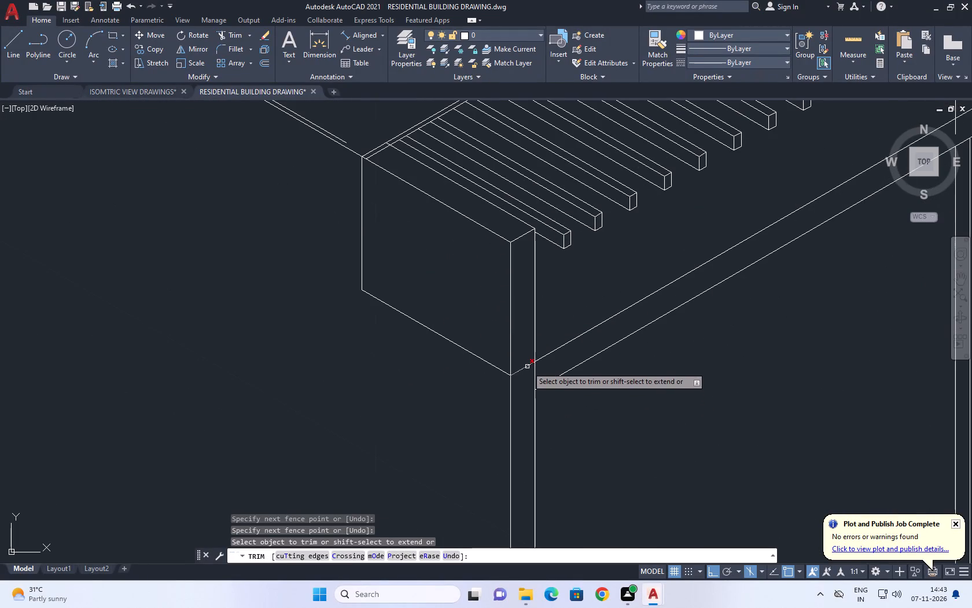
# Trim the short remaining piece of edge between the near block's two vertical lines at its lower front corner.
pyautogui.click(527, 367)
pyautogui.scroll(-2, 601, 379)
pyautogui.moveTo(603, 307); pyautogui.dragTo(595, 327, button='middle')
pyautogui.scroll(2, 576, 344)
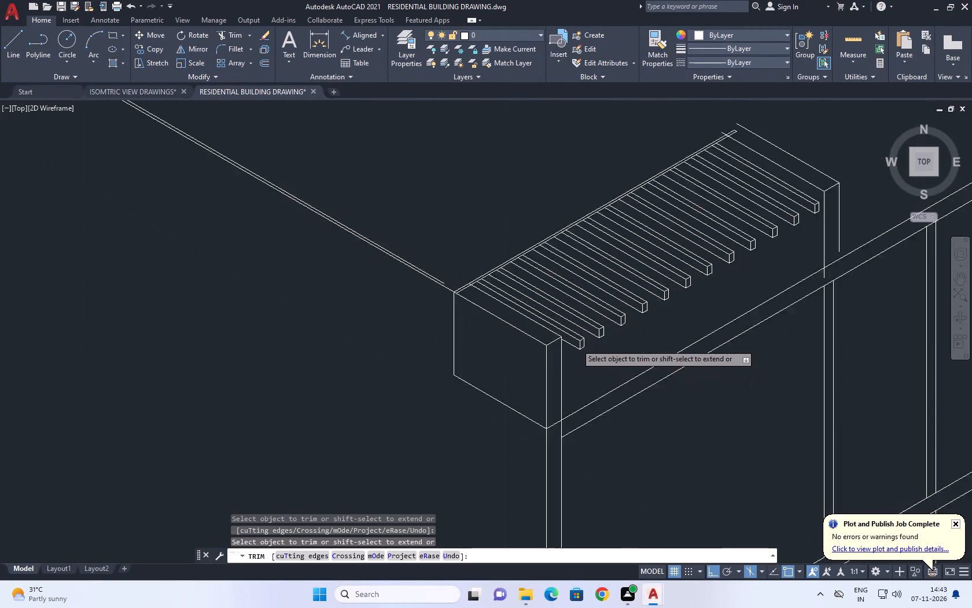
pyautogui.press('space')
# Trim the overhanging end of the slat line nearest the near block where it crosses the thin roof edge strip.
pyautogui.moveTo(402, 252); pyautogui.dragTo(410, 284, button='middle')
pyautogui.scroll(3, 409, 283)
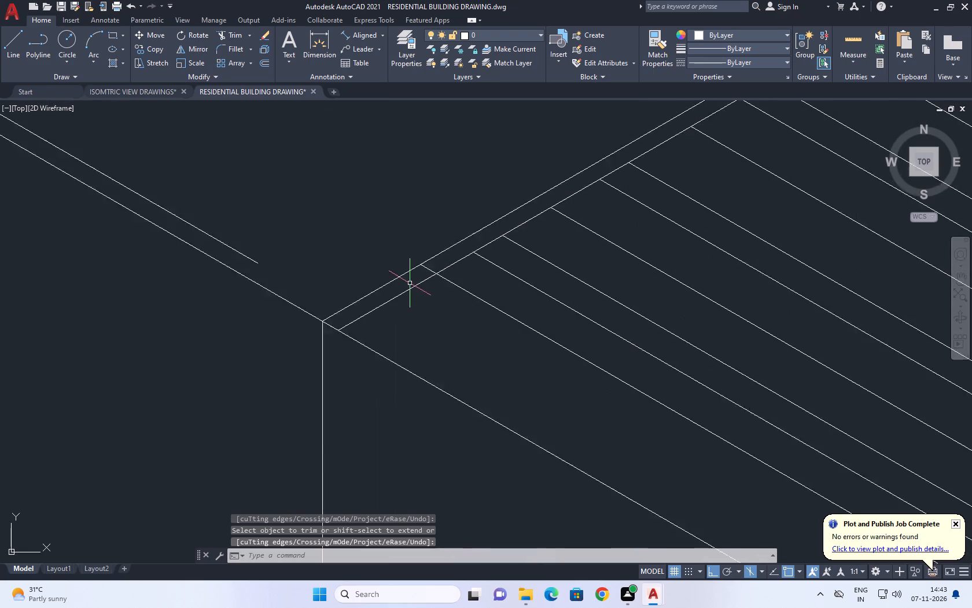
pyautogui.scroll(1, 410, 283)
pyautogui.press('space')
pyautogui.click(436, 255)
pyautogui.click(426, 273)
pyautogui.scroll(-5, 430, 270)
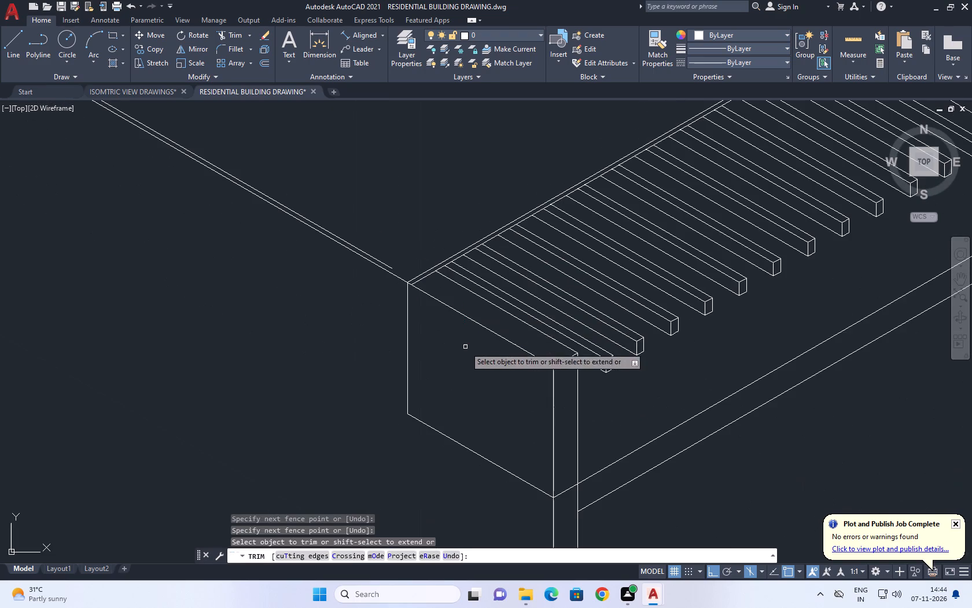
pyautogui.press('space')
# Extend the far block's outer vertical edge down to the upper line of the roof beam.
pyautogui.scroll(-2, 328, 298)
pyautogui.moveTo(513, 226); pyautogui.dragTo(521, 269, button='middle')
pyautogui.scroll(3, 552, 258)
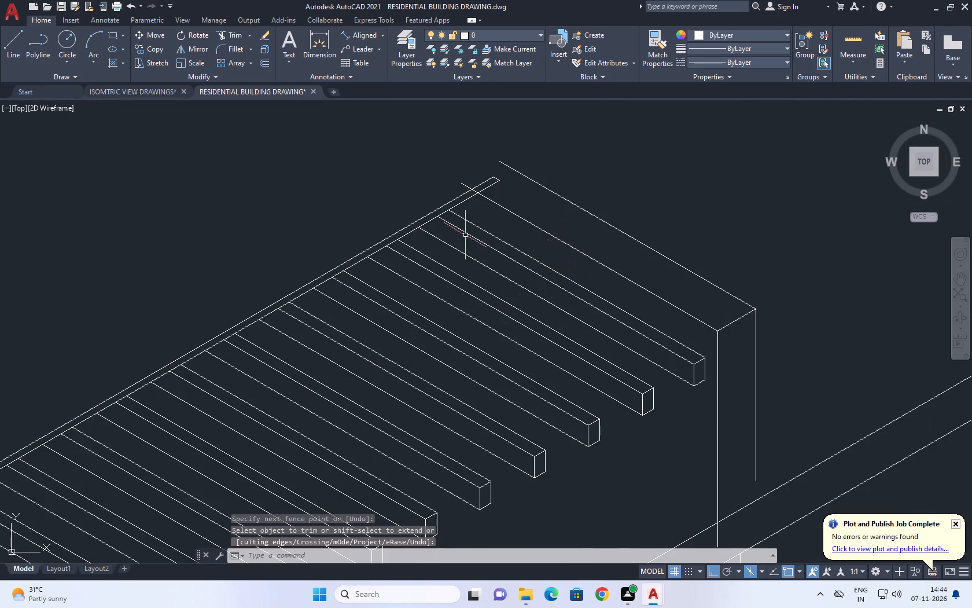
pyautogui.moveTo(430, 223); pyautogui.dragTo(444, 285, button='middle')
pyautogui.moveTo(550, 240); pyautogui.dragTo(448, 144, button='middle')
pyautogui.moveTo(569, 372); pyautogui.dragTo(566, 360, button='middle')
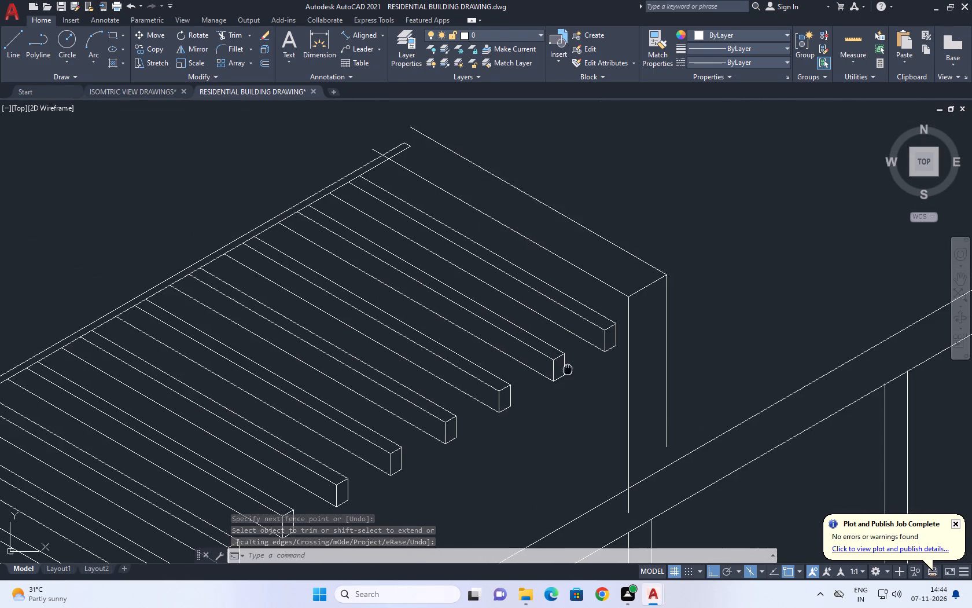
pyautogui.moveTo(566, 360); pyautogui.dragTo(560, 327, button='middle')
pyautogui.press('e')
pyautogui.press('x')
pyautogui.press('space')
pyautogui.click(648, 383)
pyautogui.click(706, 360)
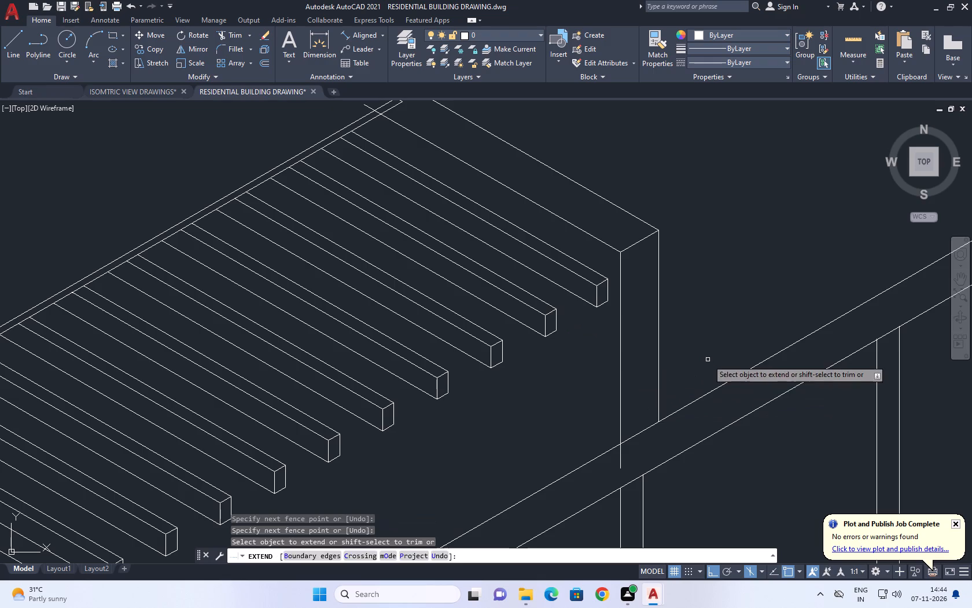
pyautogui.press('space')
# Trim the far block's inner vertical edge where it overhangs below the upper line of the roof beam.
pyautogui.press('t')
pyautogui.press('r')
pyautogui.press('space')
pyautogui.moveTo(642, 448); pyautogui.dragTo(631, 448)
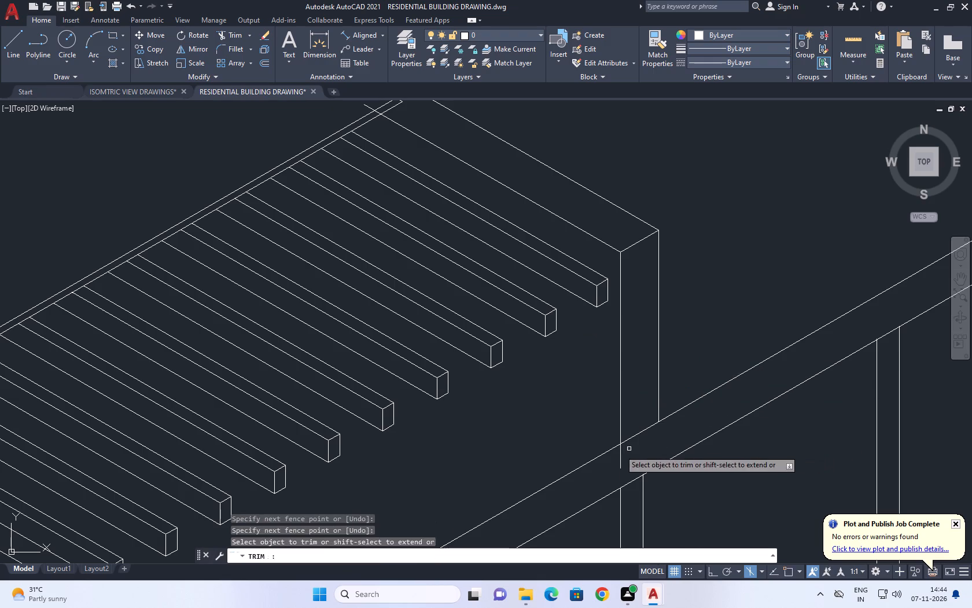
pyautogui.click(610, 459)
pyautogui.click(645, 452)
pyautogui.press('space')
# Stretch the far end of the thin roof edge strip about 0.2 along 30° past the far block's outer top edge.
pyautogui.scroll(-2, 614, 272)
pyautogui.scroll(3, 542, 199)
pyautogui.moveTo(491, 219); pyautogui.dragTo(494, 276, button='middle')
pyautogui.scroll(-1, 590, 282)
pyautogui.moveTo(605, 257); pyautogui.dragTo(547, 335, button='middle')
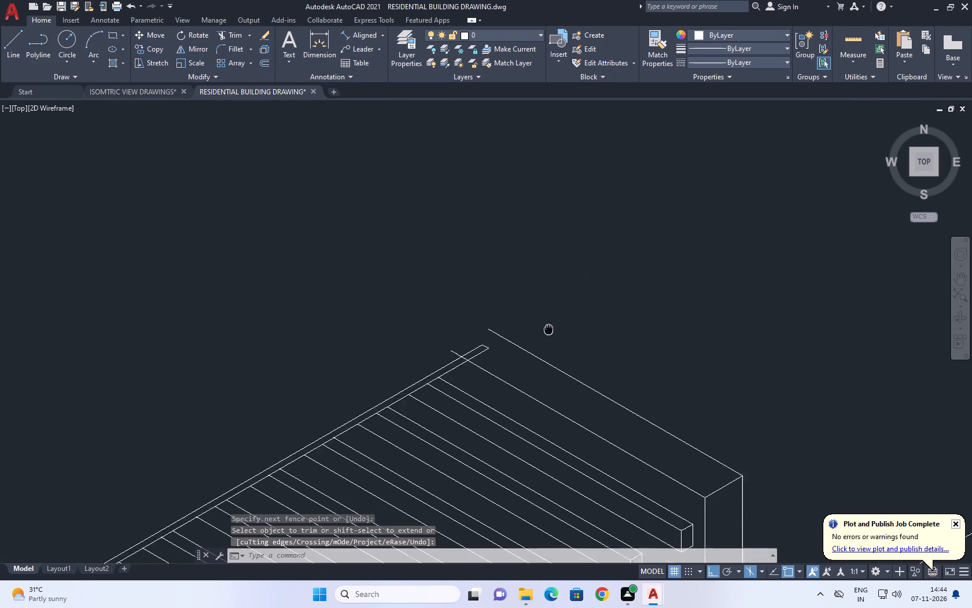
pyautogui.moveTo(547, 335); pyautogui.dragTo(546, 339, button='middle')
pyautogui.scroll(2, 494, 388)
pyautogui.click(501, 362)
pyautogui.click(451, 327)
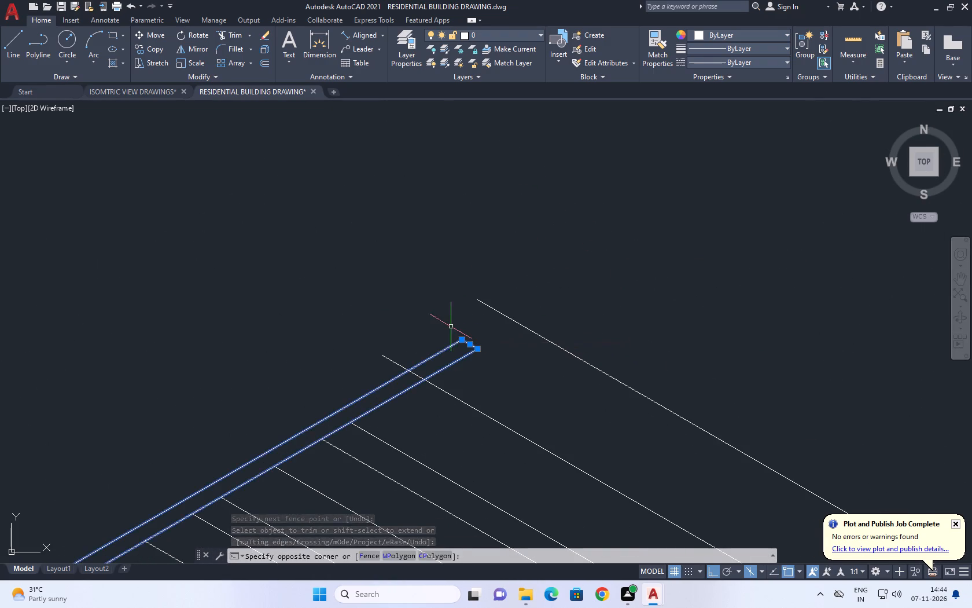
pyautogui.moveTo(546, 306); pyautogui.dragTo(425, 312, button='middle')
pyautogui.press('s')
pyautogui.press('space')
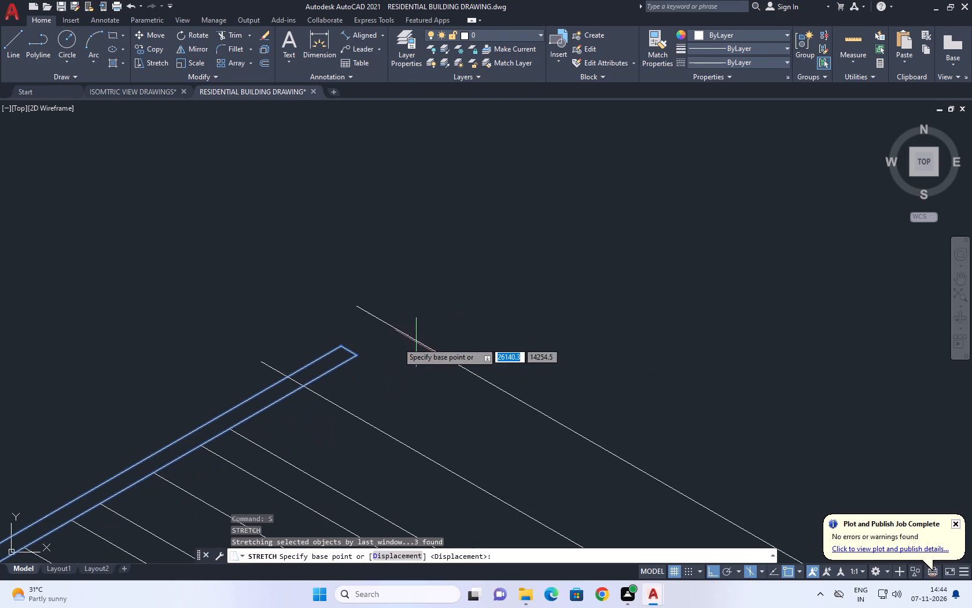
pyautogui.click(346, 349)
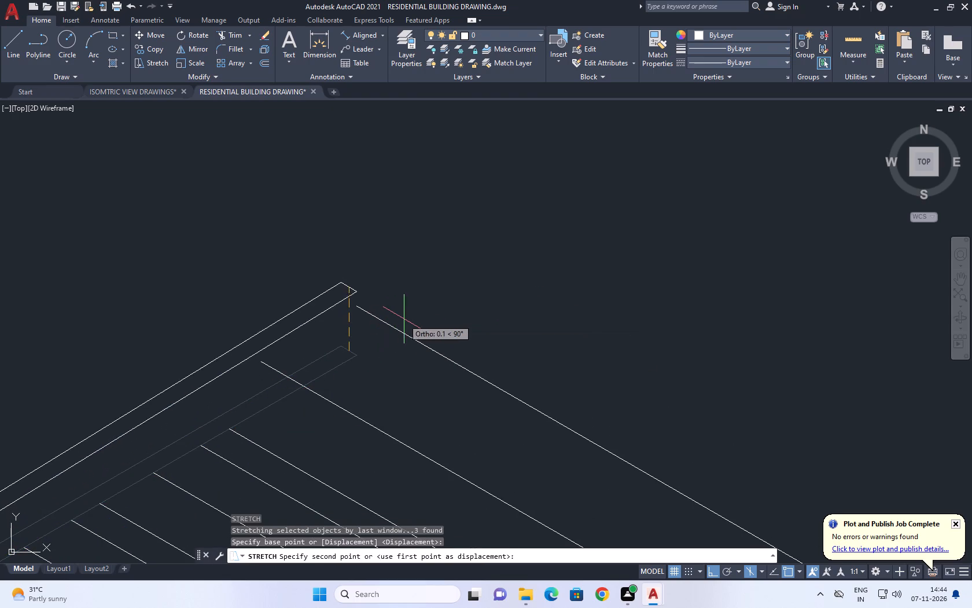
pyautogui.press('F5')
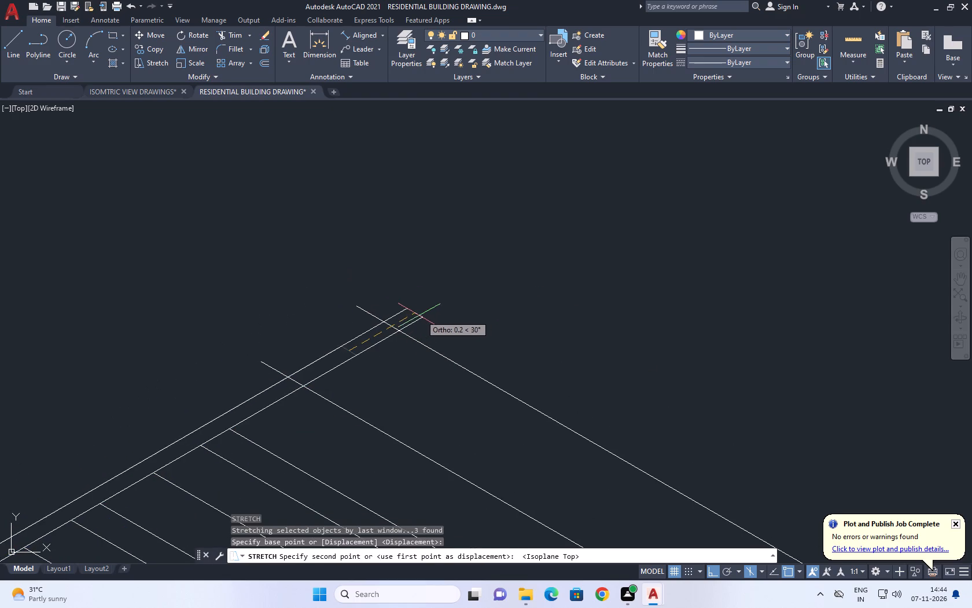
pyautogui.click(417, 317)
pyautogui.press('Escape')
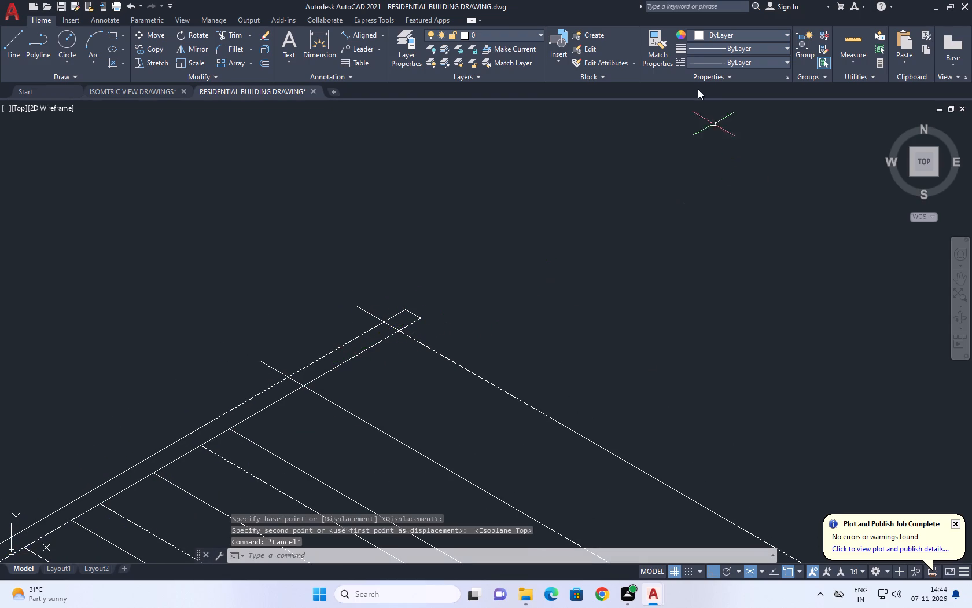
# Trim both long top edges of the far block back to the inner line of the thin roof edge strip.
pyautogui.press('t')
pyautogui.press('r')
pyautogui.press('space')
pyautogui.click(271, 371)
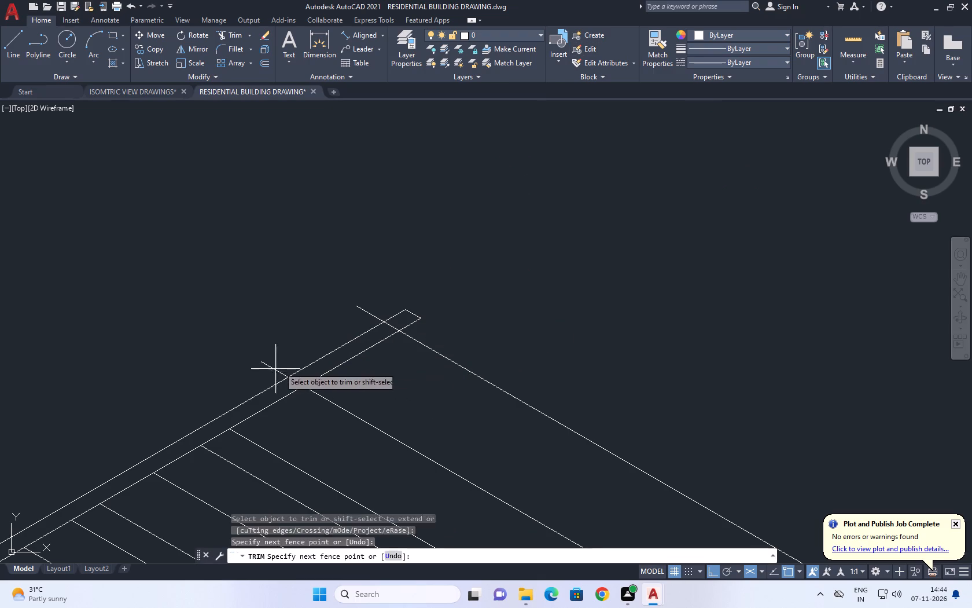
pyautogui.click(384, 307)
pyautogui.click(297, 388)
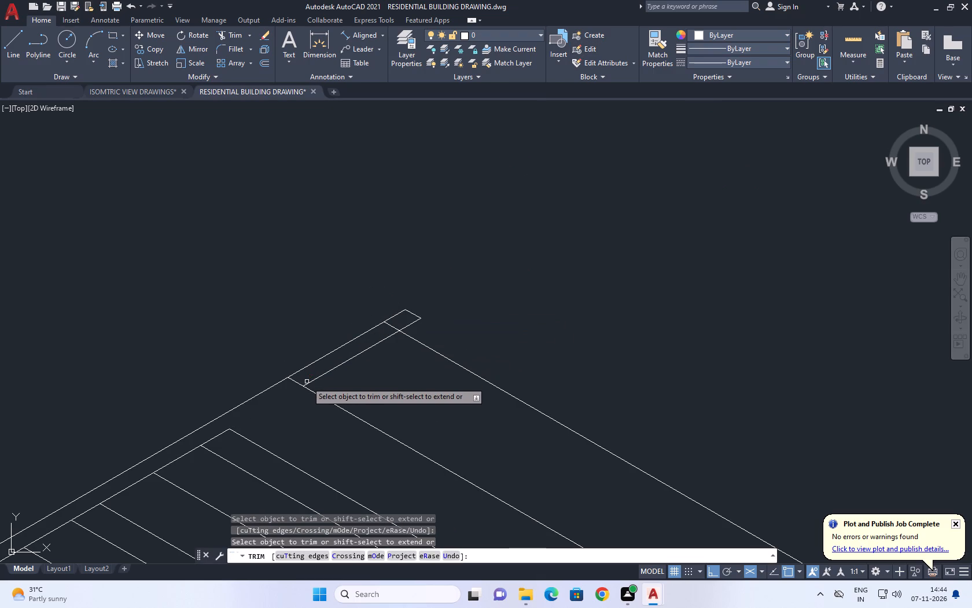
pyautogui.hotkey('ctrl', 'z')
pyautogui.click(297, 382)
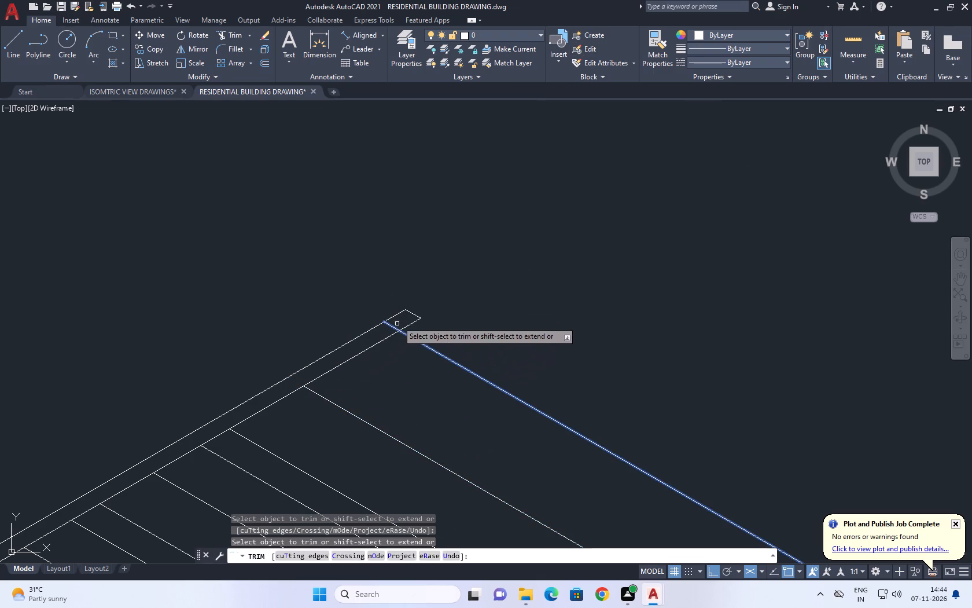
pyautogui.click(390, 324)
pyautogui.press('space')
# Trim both roof beam lines out of the opening below the slats, between the near and far blocks.
pyautogui.scroll(-3, 460, 297)
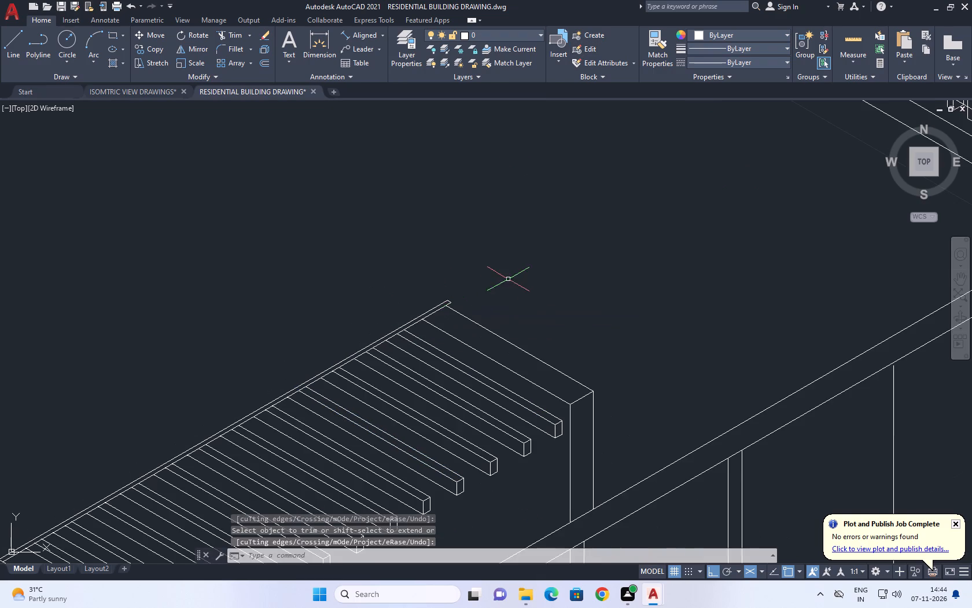
pyautogui.scroll(-1, 509, 279)
pyautogui.moveTo(565, 268); pyautogui.dragTo(516, 177, button='middle')
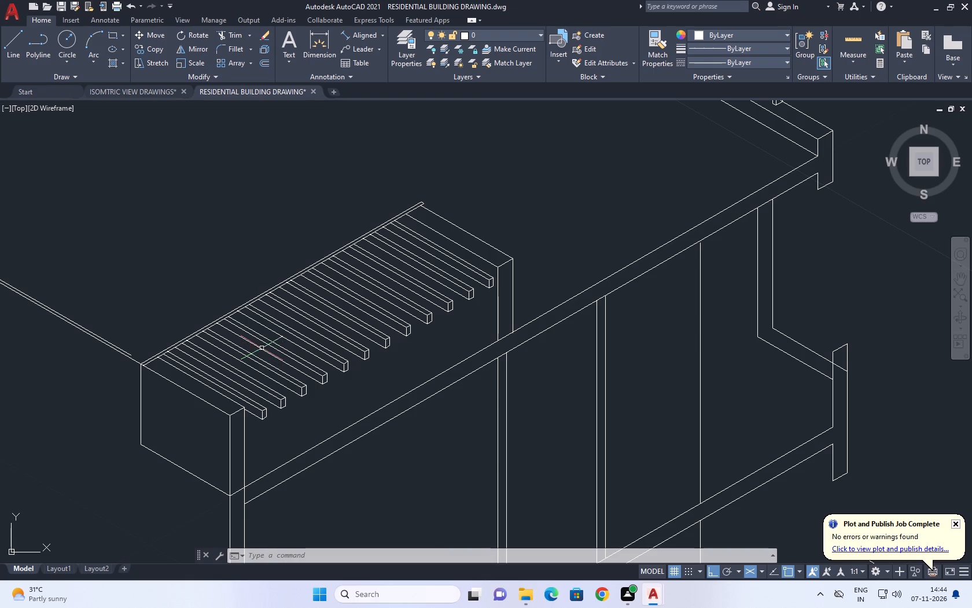
pyautogui.moveTo(440, 419); pyautogui.dragTo(478, 362, button='middle')
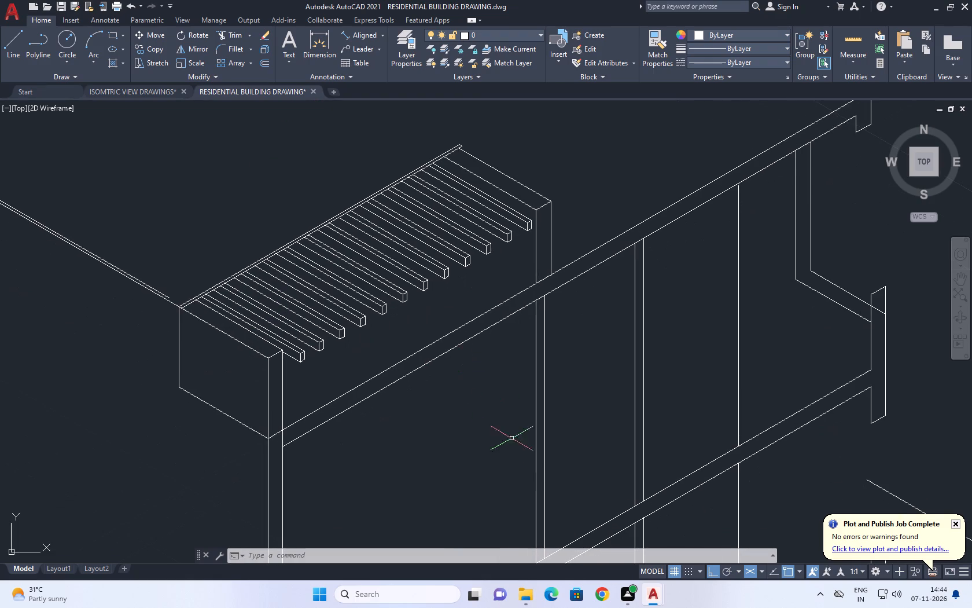
pyautogui.moveTo(533, 482); pyautogui.dragTo(494, 358, button='middle')
pyautogui.moveTo(497, 334); pyautogui.dragTo(503, 375, button='middle')
pyautogui.scroll(-3, 503, 375)
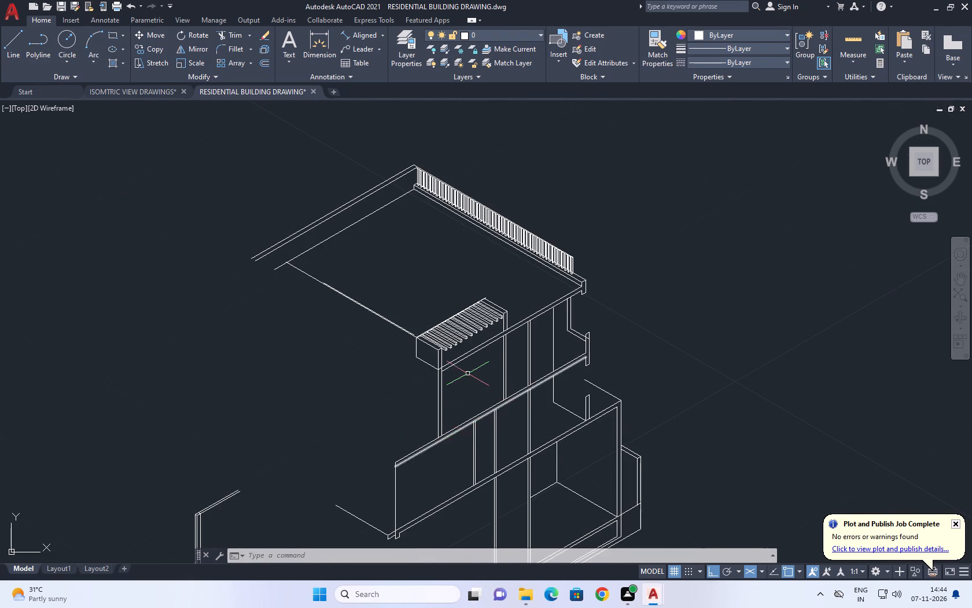
pyautogui.scroll(1, 480, 332)
pyautogui.moveTo(496, 388); pyautogui.dragTo(490, 408, button='middle')
pyautogui.press('t')
pyautogui.press('r')
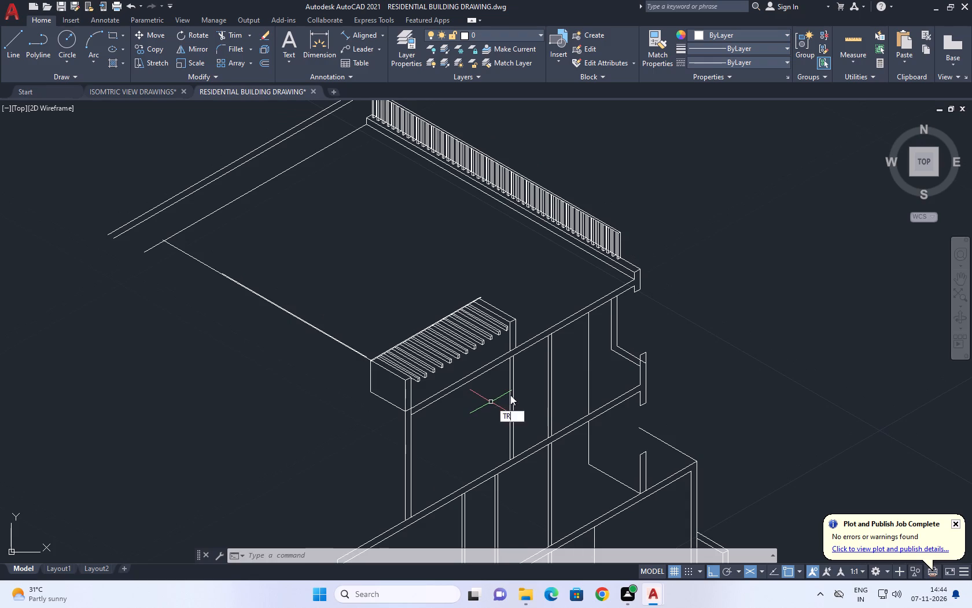
pyautogui.press('space')
pyautogui.click(487, 360)
pyautogui.click(490, 411)
pyautogui.press('space')
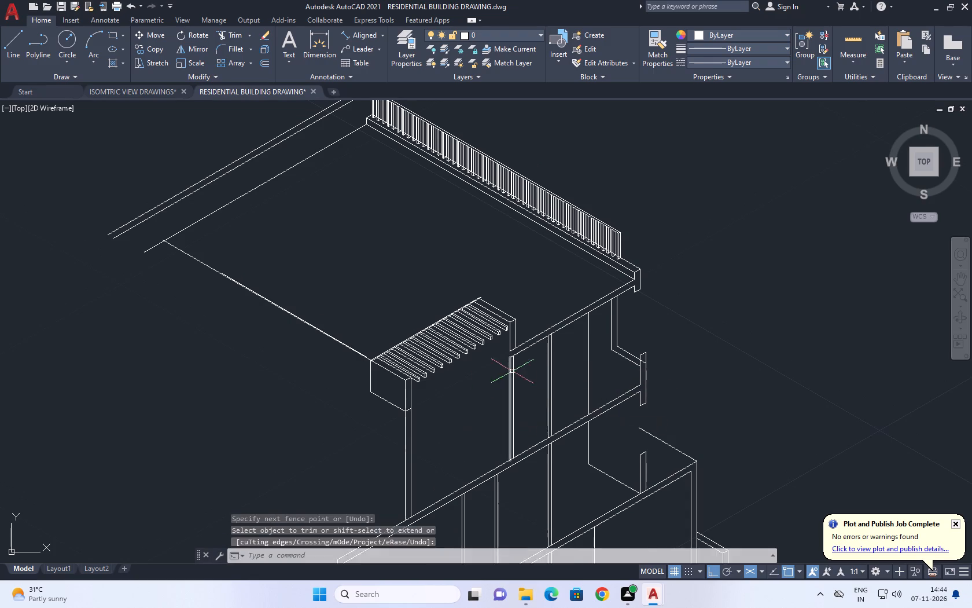
# Extend the far block's inner vertical edge down to meet the wall line below the roof beam.
pyautogui.scroll(3, 514, 368)
pyautogui.moveTo(517, 331); pyautogui.dragTo(520, 358, button='middle')
pyautogui.write('EX')
pyautogui.press('space')
pyautogui.click(502, 313)
pyautogui.click(484, 337)
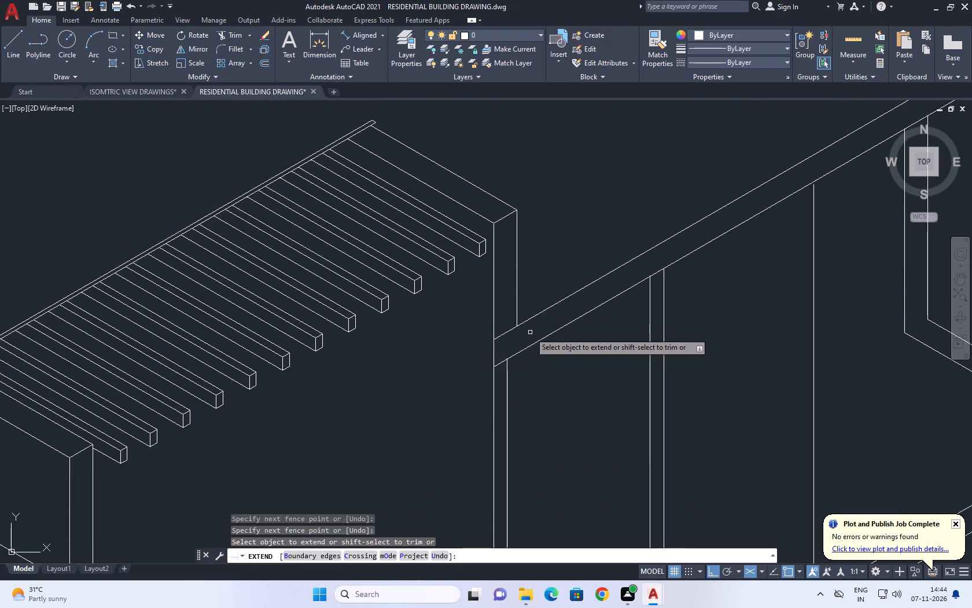
pyautogui.press('space')
# Trim the short beam line pieces that cross between the vertical lines at the foot of the far block.
pyautogui.write('TR')
pyautogui.press('space')
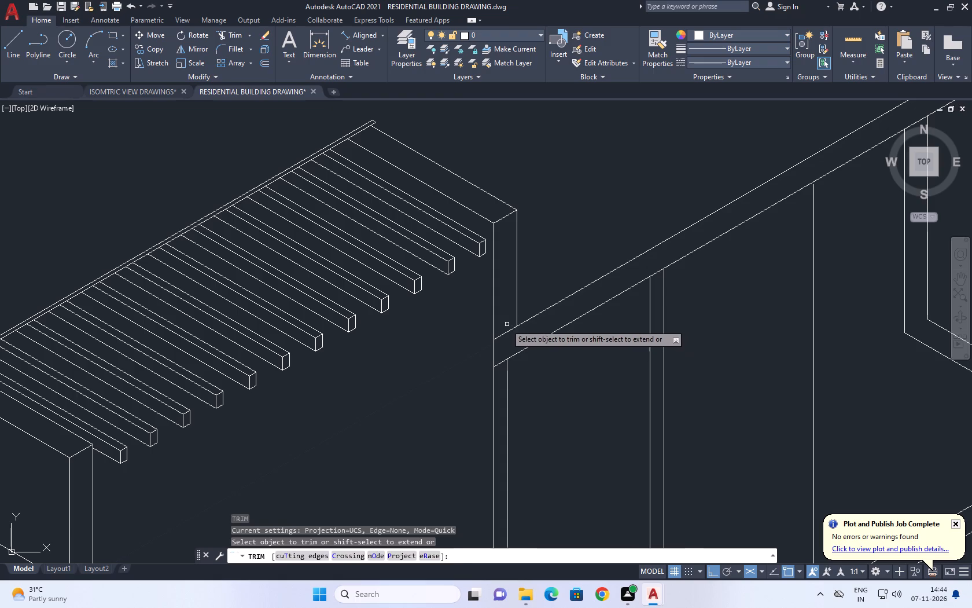
pyautogui.click(506, 325)
pyautogui.click(504, 340)
pyautogui.click(502, 362)
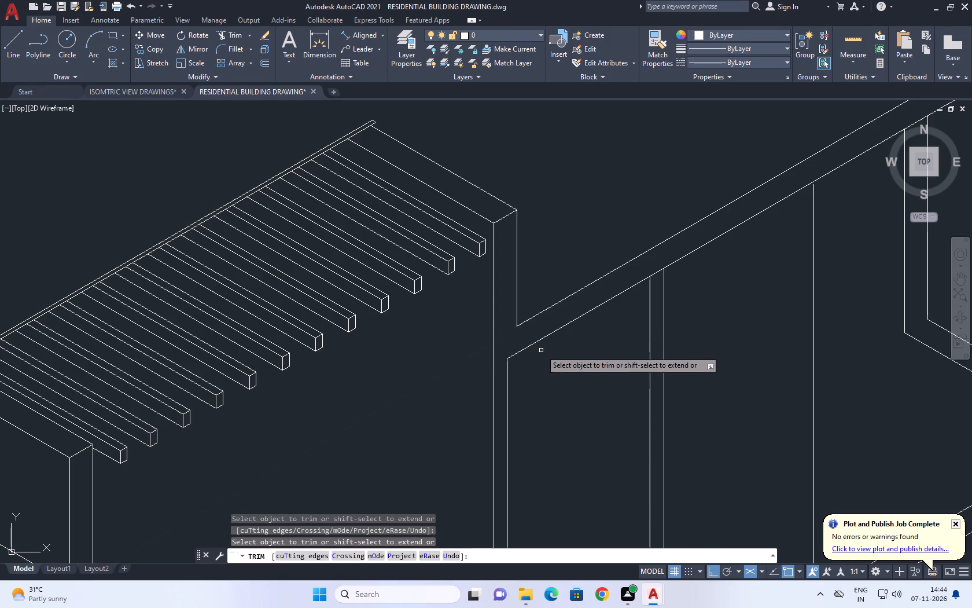
pyautogui.press('space')
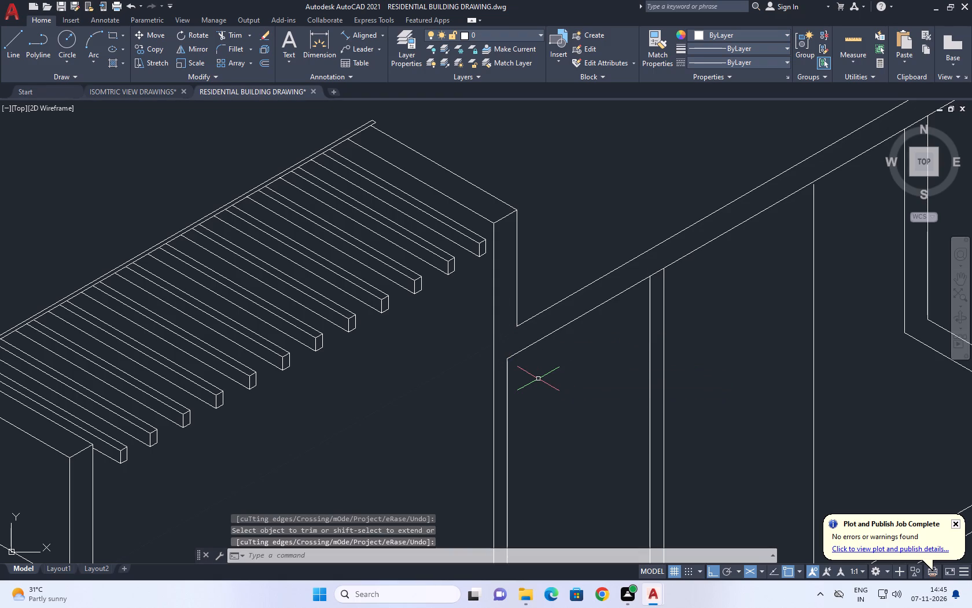
# Extend the roof beam's lower line back to the far block's inner vertical edge.
pyautogui.write('EX')
pyautogui.press('space')
pyautogui.click(537, 347)
pyautogui.click(533, 341)
pyautogui.press('space')
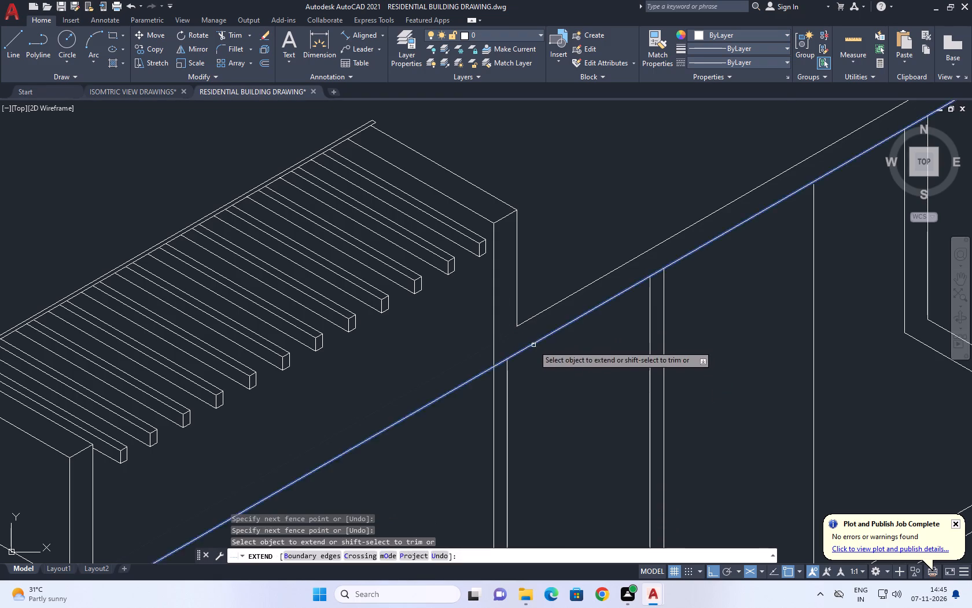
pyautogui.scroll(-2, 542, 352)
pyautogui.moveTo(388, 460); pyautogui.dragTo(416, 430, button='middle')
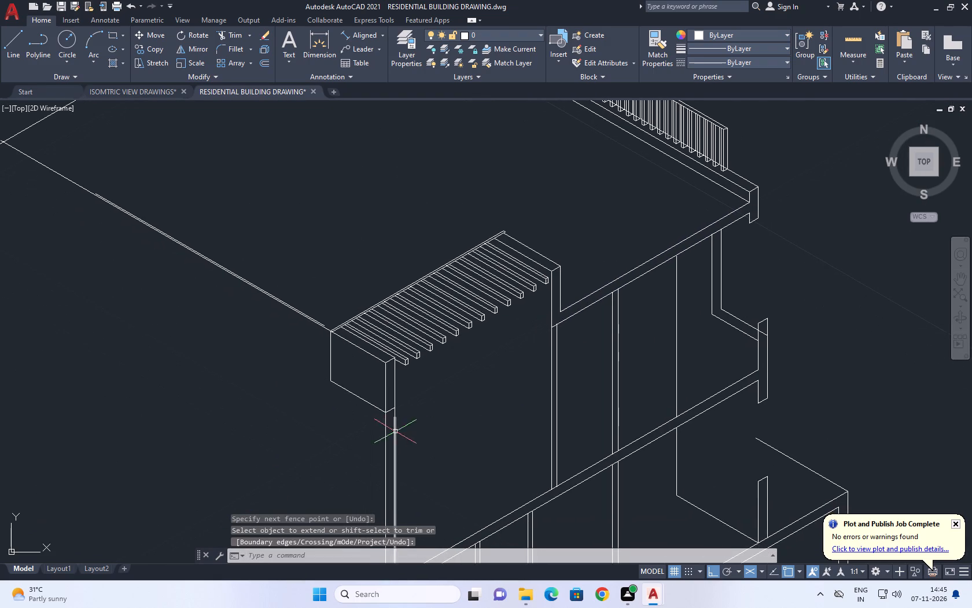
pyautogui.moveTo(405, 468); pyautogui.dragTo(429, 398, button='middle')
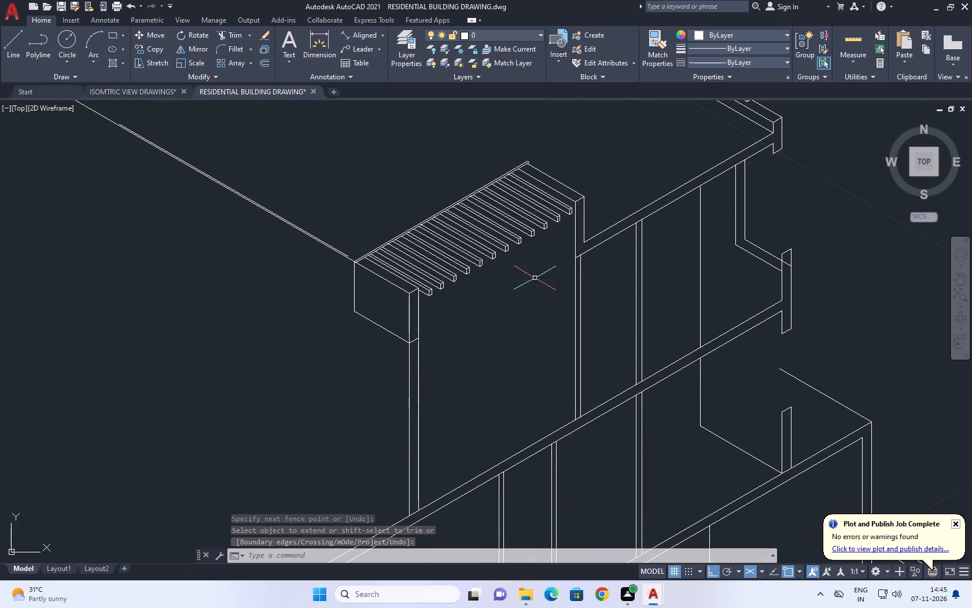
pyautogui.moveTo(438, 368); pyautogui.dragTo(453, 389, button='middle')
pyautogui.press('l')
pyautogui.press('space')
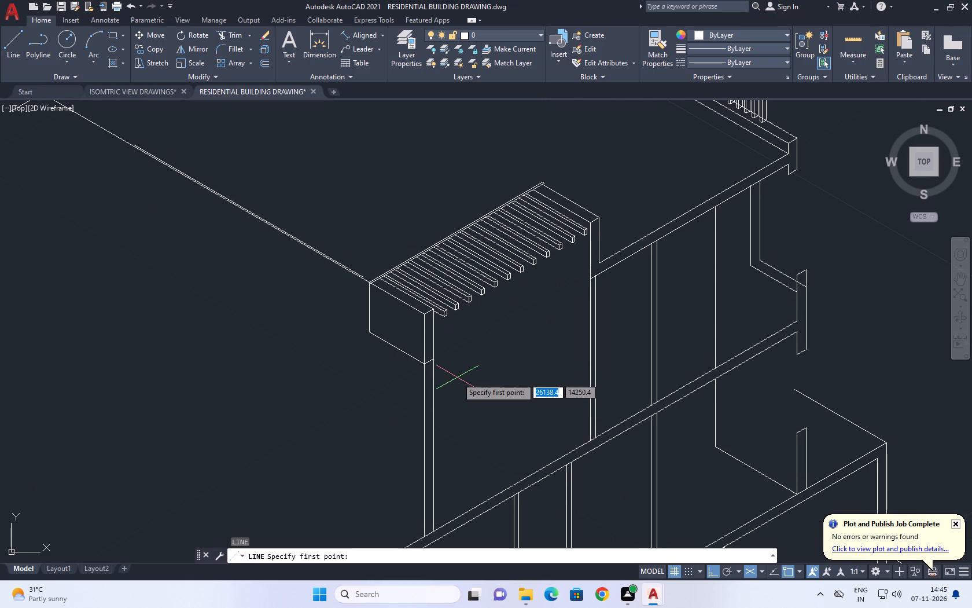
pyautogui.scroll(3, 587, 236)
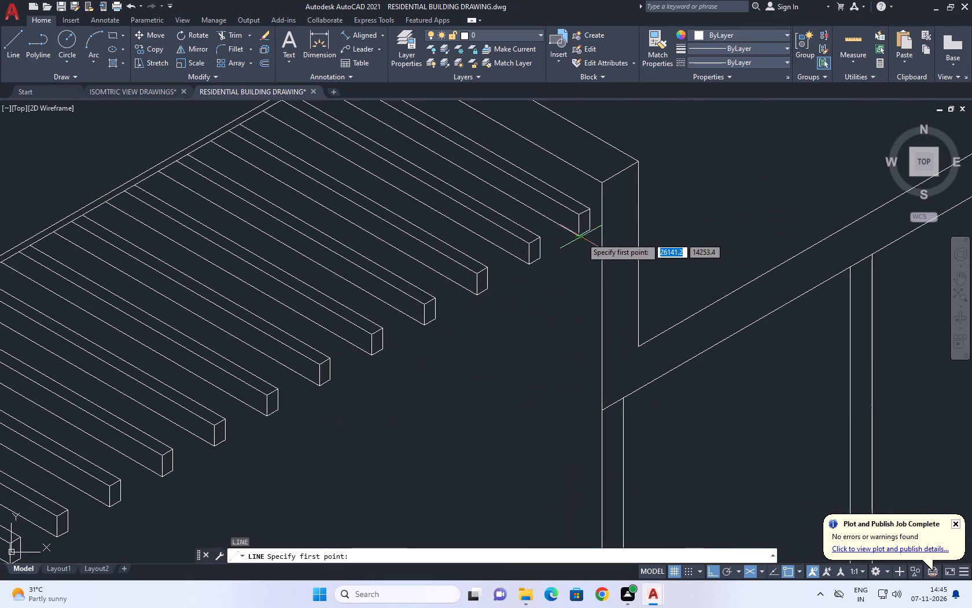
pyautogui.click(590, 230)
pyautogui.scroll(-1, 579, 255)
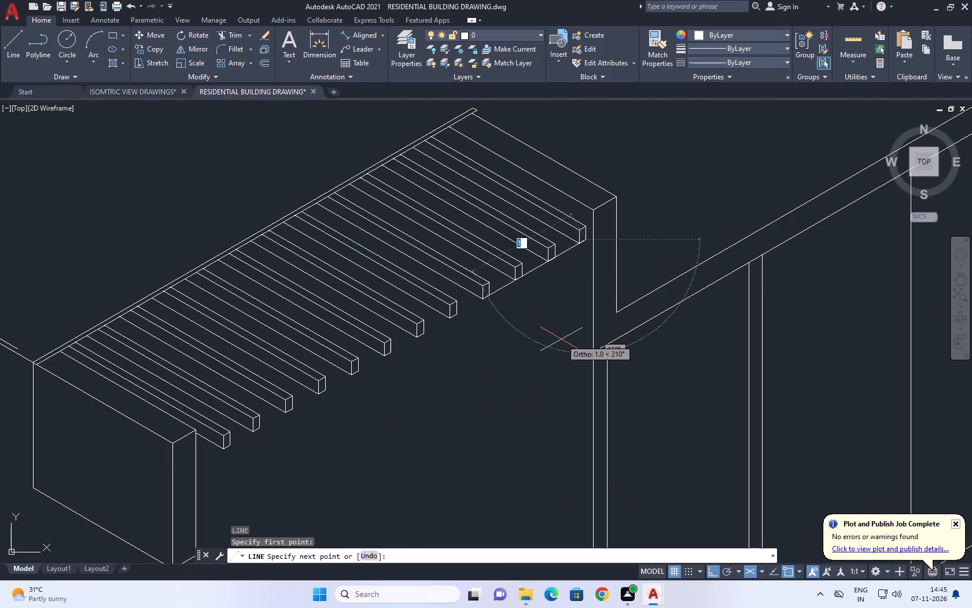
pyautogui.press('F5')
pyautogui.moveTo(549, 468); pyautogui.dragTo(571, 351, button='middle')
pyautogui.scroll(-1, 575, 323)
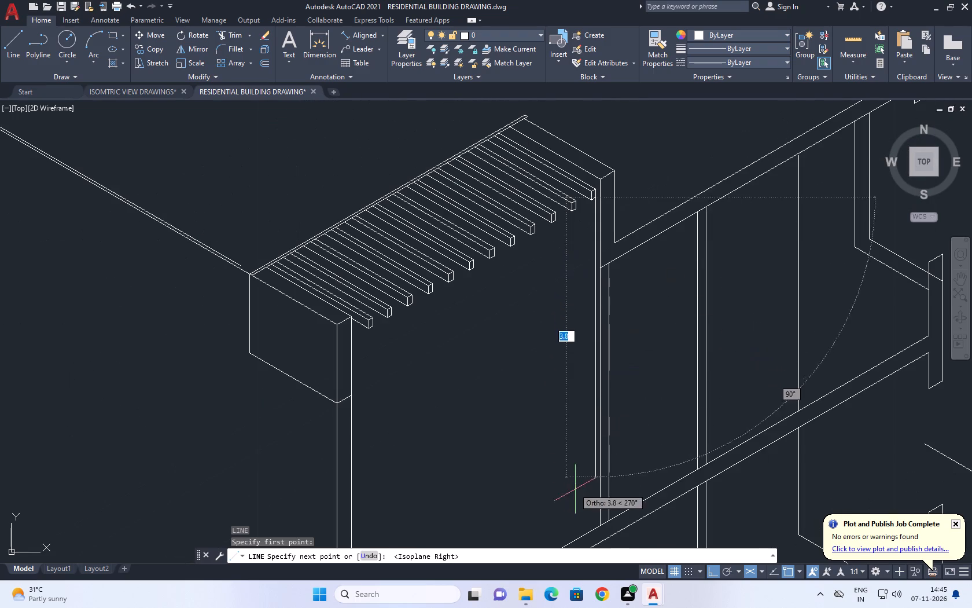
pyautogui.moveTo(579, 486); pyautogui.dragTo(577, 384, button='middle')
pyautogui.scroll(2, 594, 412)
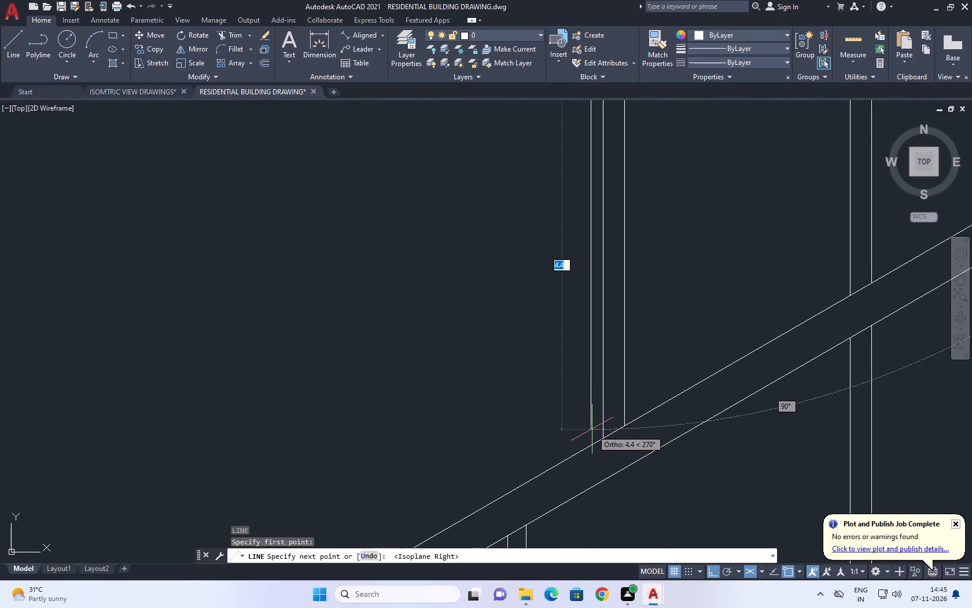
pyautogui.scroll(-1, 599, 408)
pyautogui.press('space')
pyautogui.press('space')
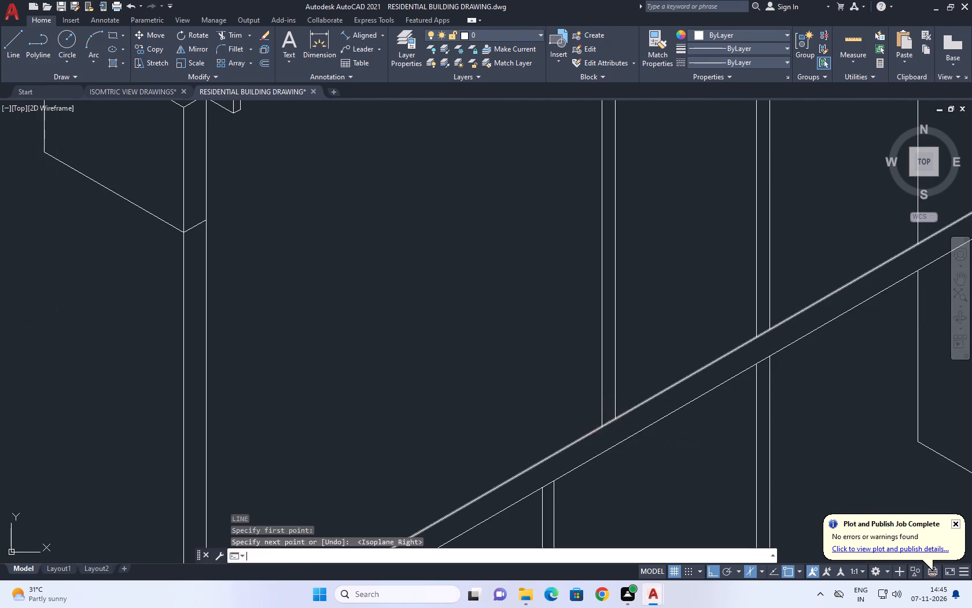
# Draw an isometric floor line at 150° from the foot of the far block's inner vertical edge into the opening below the slats.
pyautogui.click(604, 426)
pyautogui.scroll(-2, 458, 338)
pyautogui.moveTo(465, 338); pyautogui.dragTo(559, 434, button='middle')
pyautogui.press('F5')
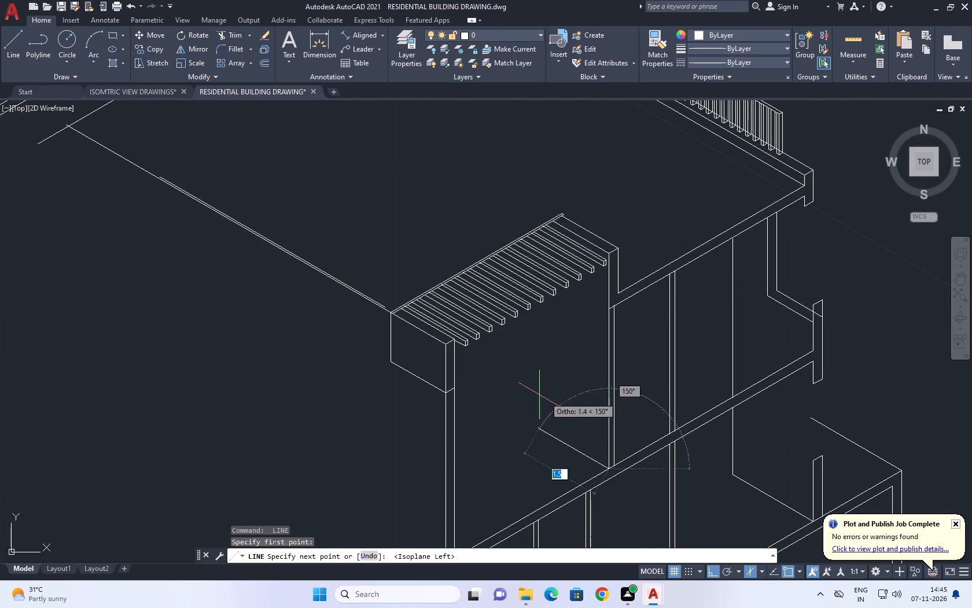
pyautogui.scroll(1, 509, 388)
pyautogui.click(503, 379)
pyautogui.press('space')
# Draw a vertical line from the last slat's lower outer corner down to just past the new floor line.
pyautogui.press('space')
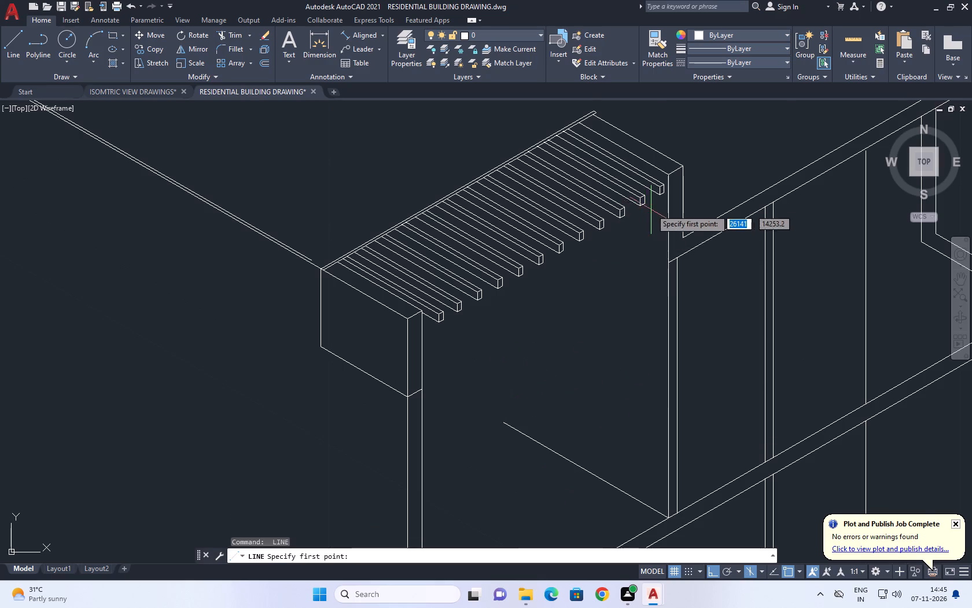
pyautogui.scroll(2, 658, 205)
pyautogui.click(669, 173)
pyautogui.scroll(-2, 662, 211)
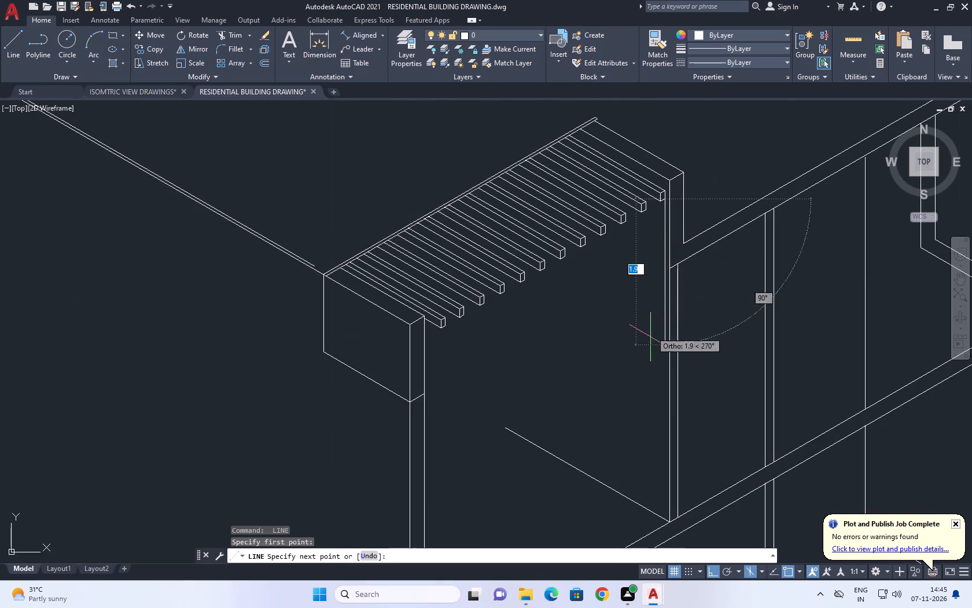
pyautogui.moveTo(624, 471); pyautogui.dragTo(634, 419, button='middle')
pyautogui.scroll(1, 649, 433)
pyautogui.scroll(2, 663, 495)
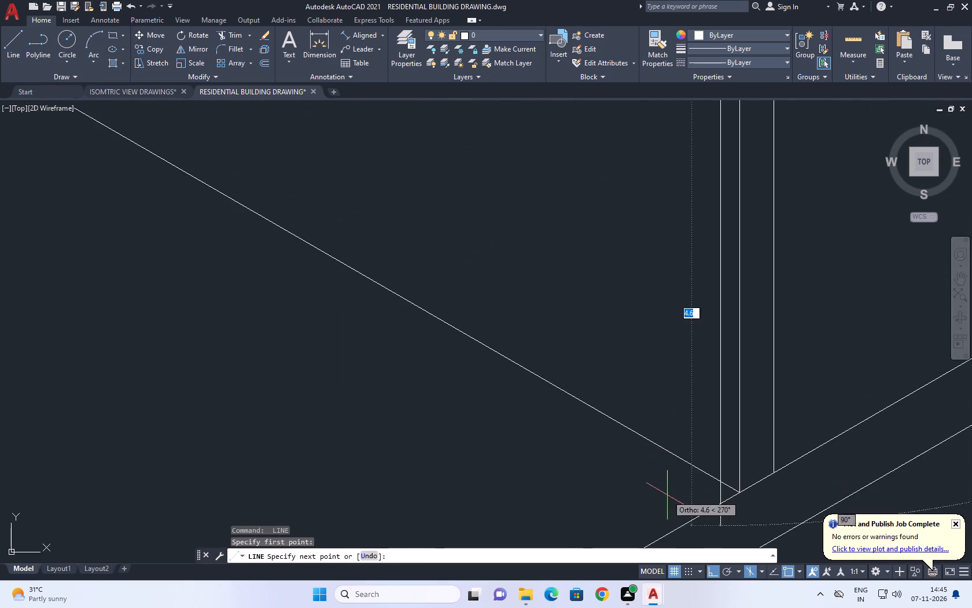
pyautogui.scroll(1, 698, 488)
pyautogui.click(732, 488)
pyautogui.press('space')
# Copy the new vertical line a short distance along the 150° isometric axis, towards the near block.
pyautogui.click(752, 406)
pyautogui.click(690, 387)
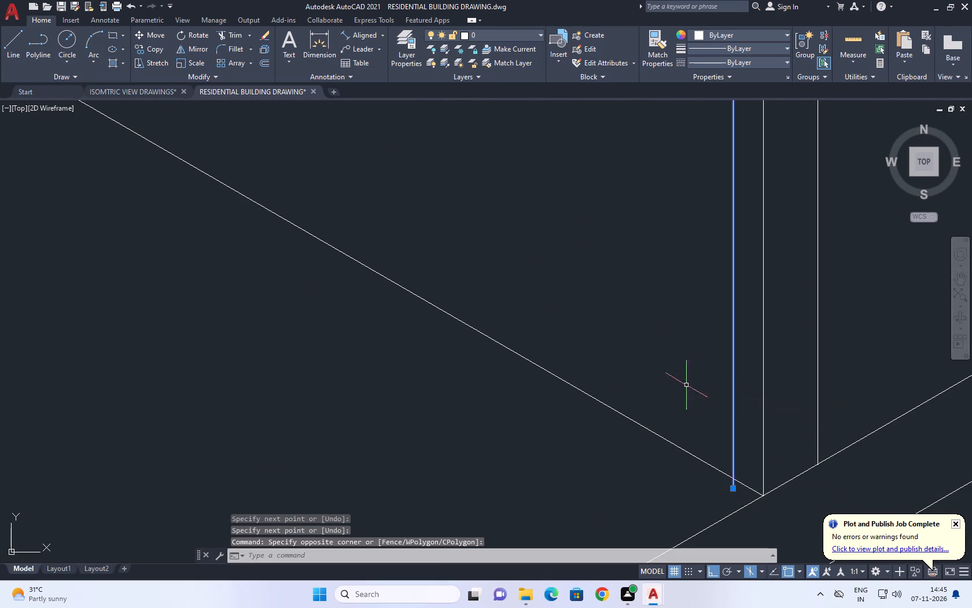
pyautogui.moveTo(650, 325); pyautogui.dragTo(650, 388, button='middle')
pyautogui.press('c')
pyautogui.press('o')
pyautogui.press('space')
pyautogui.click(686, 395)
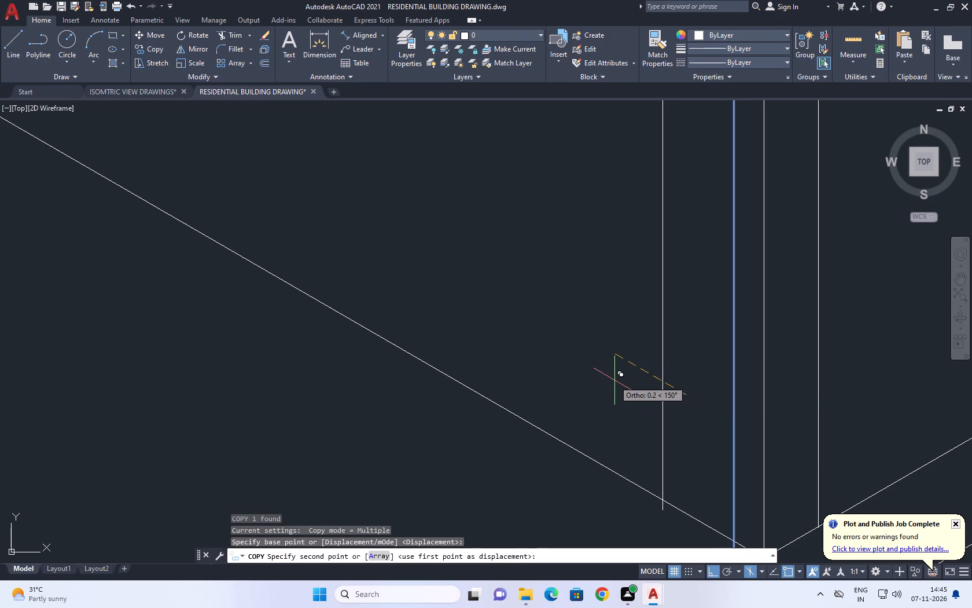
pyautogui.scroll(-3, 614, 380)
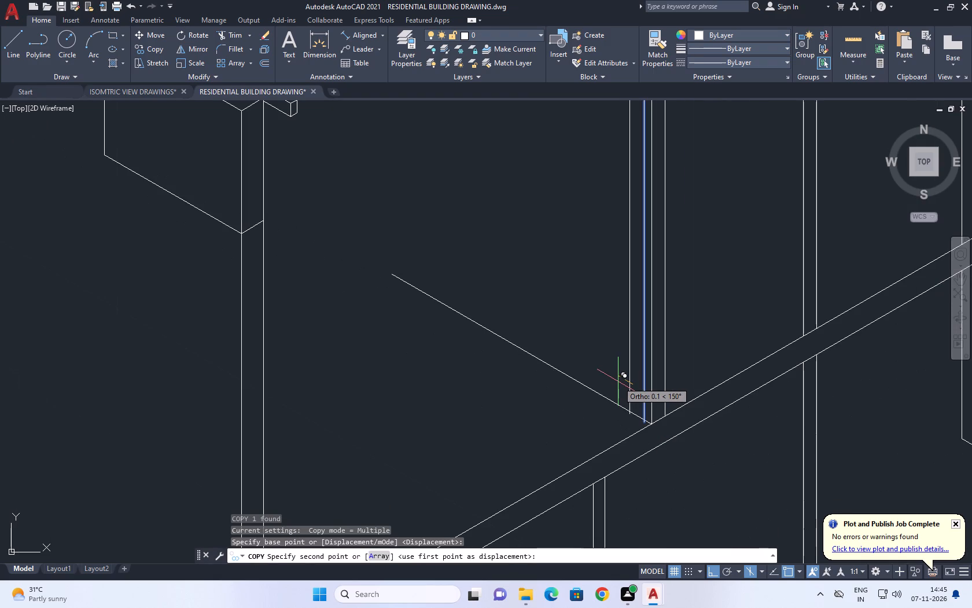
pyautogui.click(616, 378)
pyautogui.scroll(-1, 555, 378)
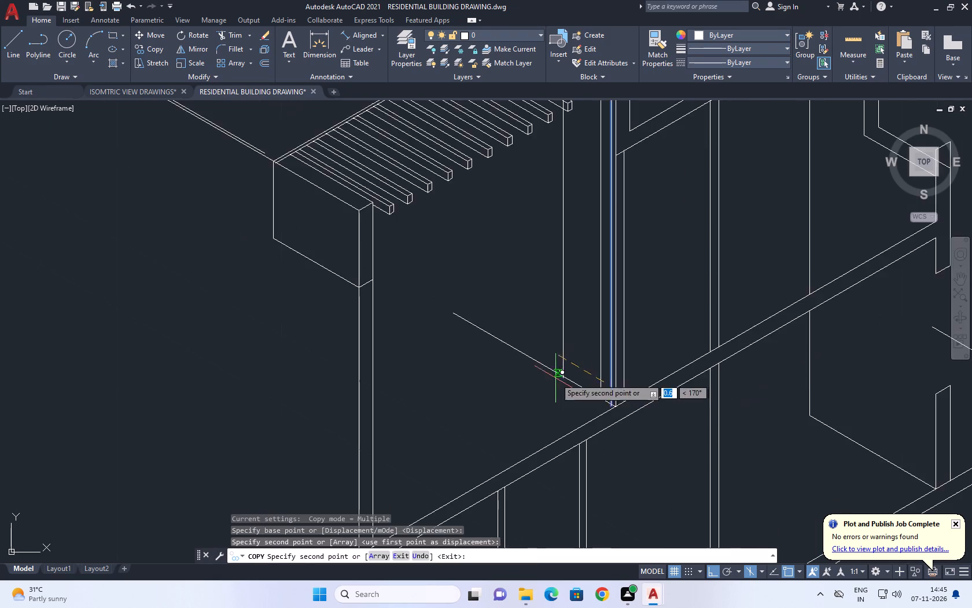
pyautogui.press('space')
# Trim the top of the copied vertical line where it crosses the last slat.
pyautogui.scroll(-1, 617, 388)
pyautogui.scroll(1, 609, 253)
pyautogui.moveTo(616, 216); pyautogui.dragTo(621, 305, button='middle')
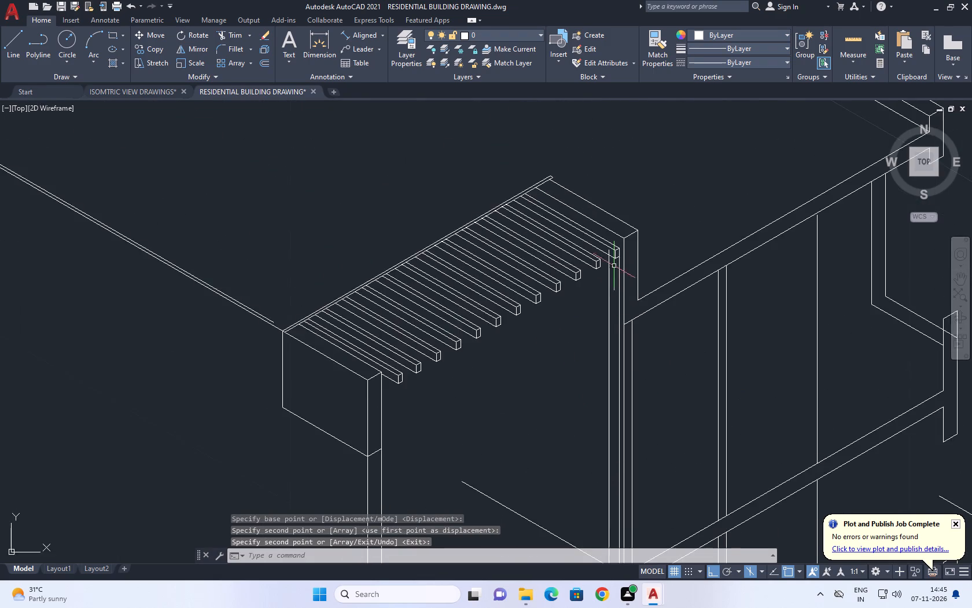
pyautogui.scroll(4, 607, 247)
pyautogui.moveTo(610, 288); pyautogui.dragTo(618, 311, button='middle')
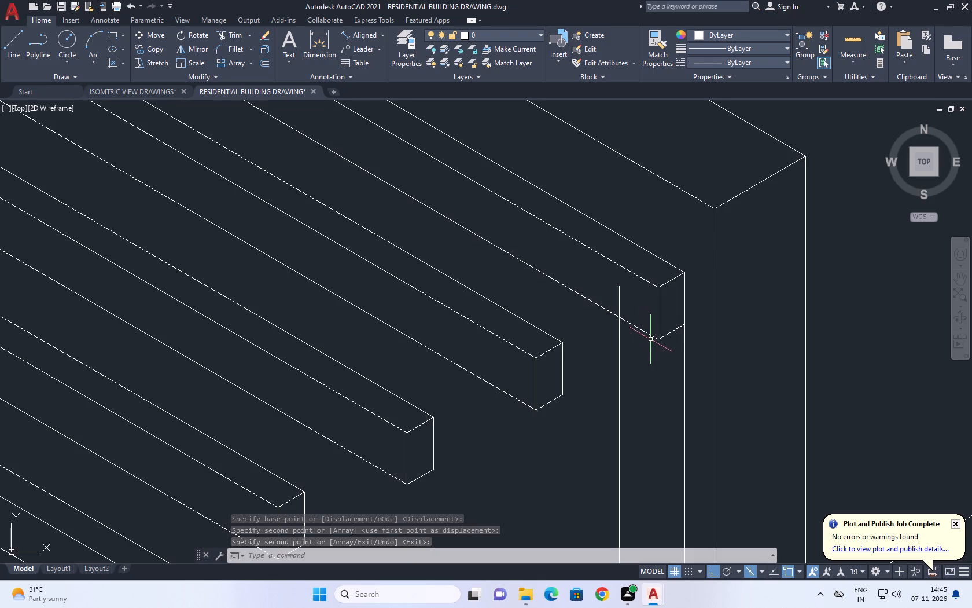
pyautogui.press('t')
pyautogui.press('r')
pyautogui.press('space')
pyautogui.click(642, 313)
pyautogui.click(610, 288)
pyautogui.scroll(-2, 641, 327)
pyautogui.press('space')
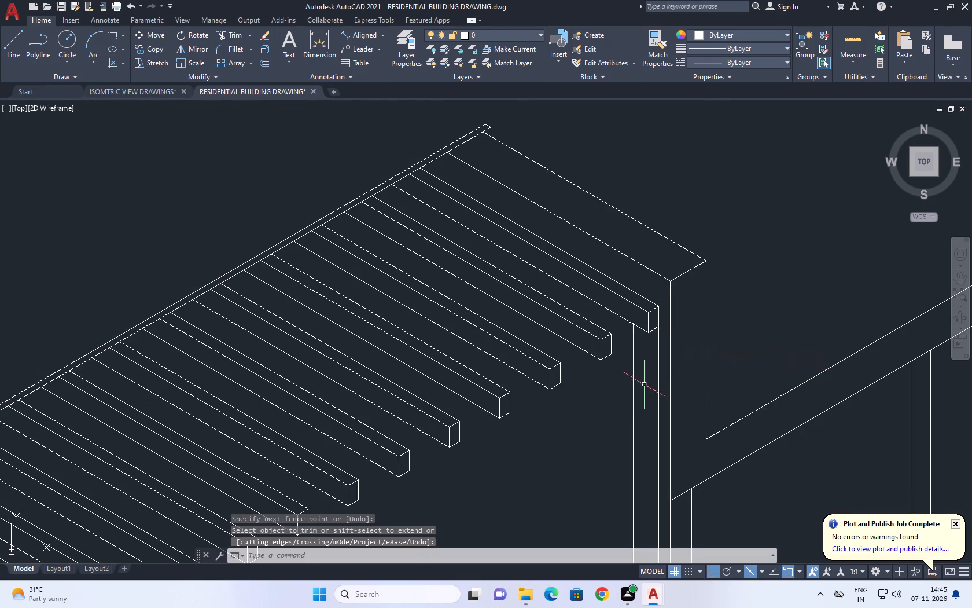
# Trim the lower ends of both vertical lines that extend past the isometric floor line.
pyautogui.moveTo(623, 406); pyautogui.dragTo(638, 287, button='middle')
pyautogui.scroll(-2, 653, 309)
pyautogui.moveTo(663, 427); pyautogui.dragTo(646, 292, button='middle')
pyautogui.scroll(3, 643, 457)
pyautogui.press('t')
pyautogui.press('r')
pyautogui.press('space')
pyautogui.scroll(2, 660, 441)
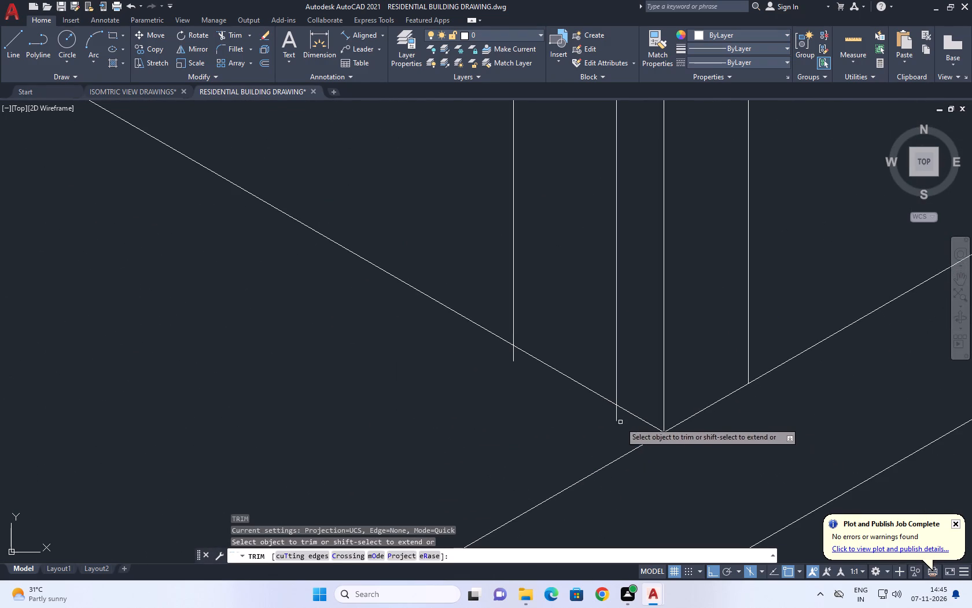
pyautogui.scroll(1, 619, 420)
pyautogui.click(620, 416)
pyautogui.click(440, 312)
pyautogui.scroll(-6, 624, 362)
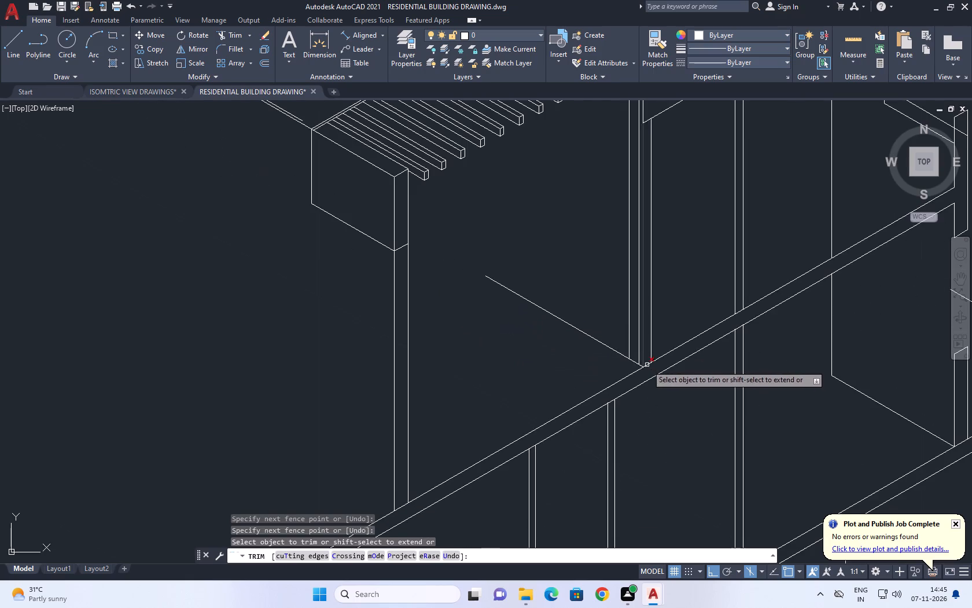
pyautogui.press('space')
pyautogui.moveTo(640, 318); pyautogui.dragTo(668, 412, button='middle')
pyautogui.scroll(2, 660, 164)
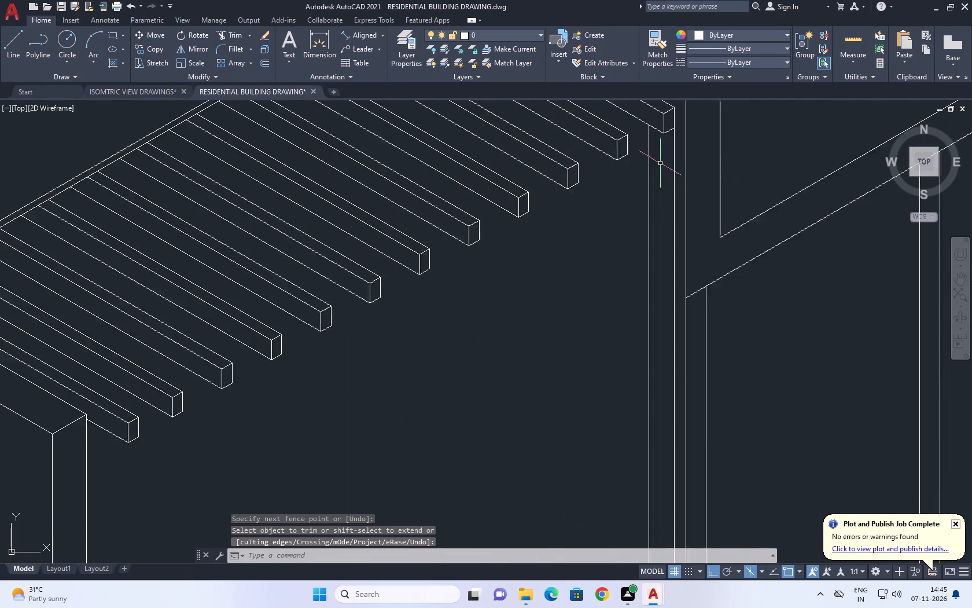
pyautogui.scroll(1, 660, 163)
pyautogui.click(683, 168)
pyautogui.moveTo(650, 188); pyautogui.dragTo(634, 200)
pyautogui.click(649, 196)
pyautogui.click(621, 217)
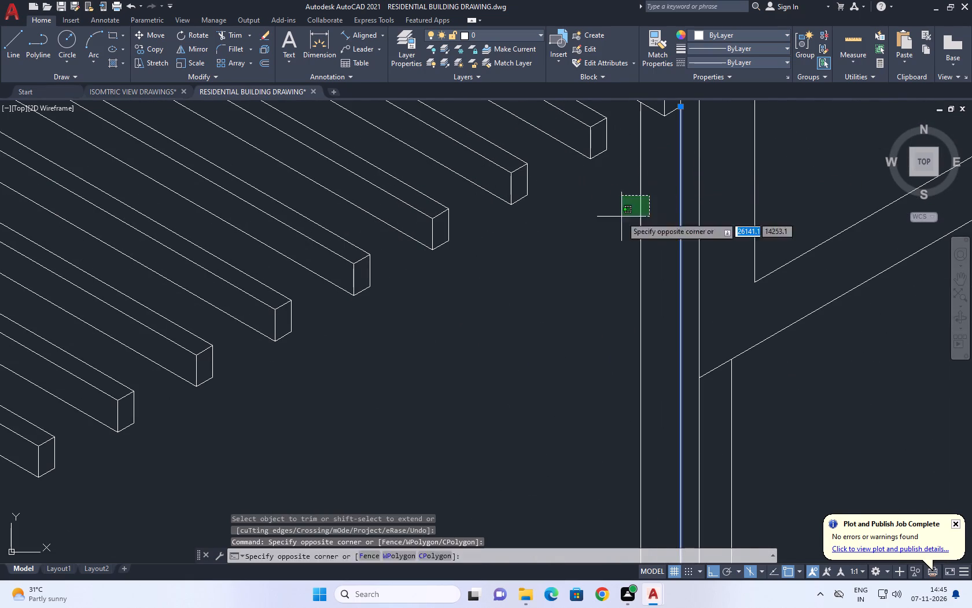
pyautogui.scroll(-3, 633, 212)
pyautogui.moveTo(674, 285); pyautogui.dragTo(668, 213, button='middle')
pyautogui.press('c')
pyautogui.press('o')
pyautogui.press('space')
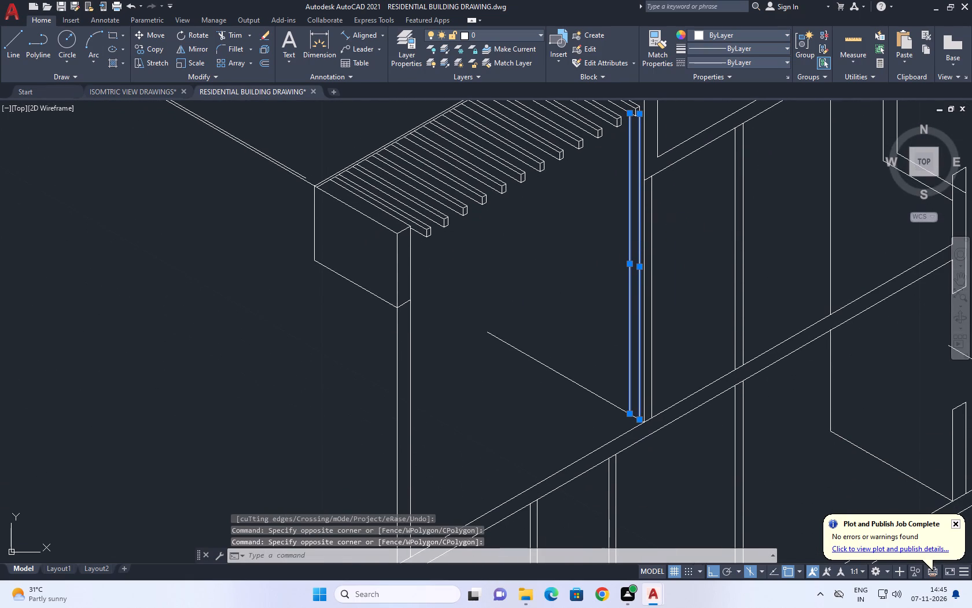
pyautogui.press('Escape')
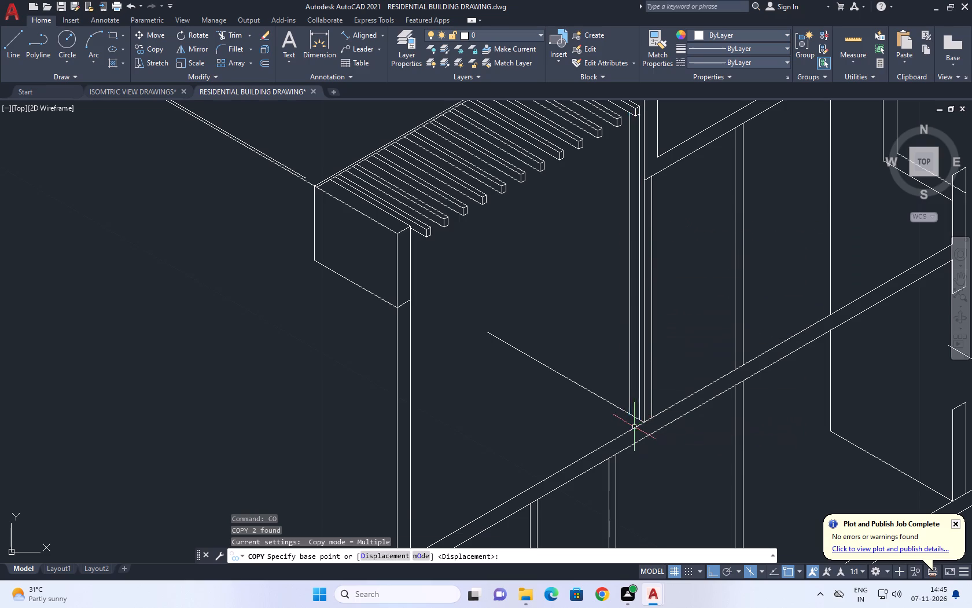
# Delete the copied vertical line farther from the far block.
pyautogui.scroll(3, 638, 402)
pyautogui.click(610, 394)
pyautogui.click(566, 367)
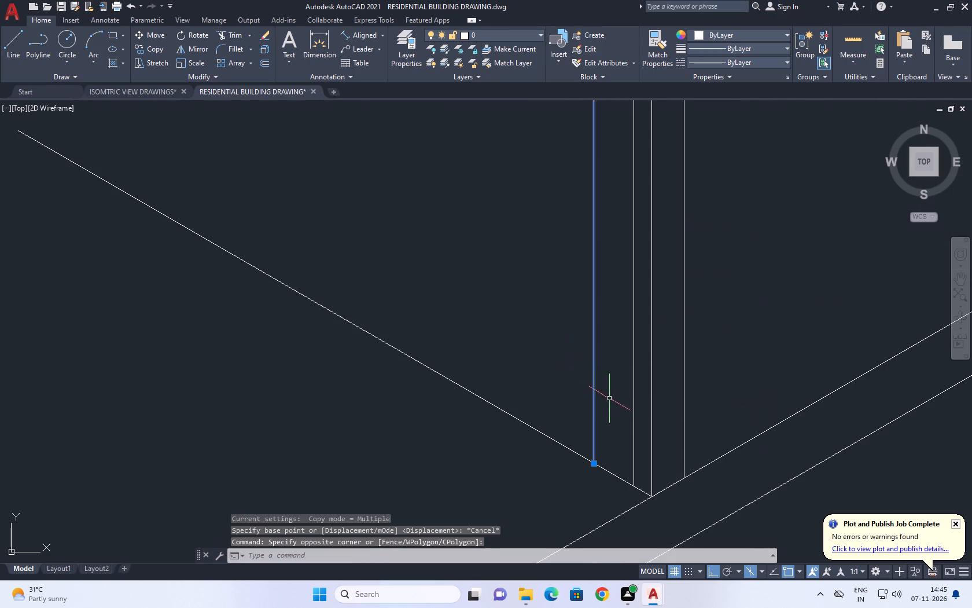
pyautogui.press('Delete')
# Copy the remaining vertical line from its foot a short distance forward along the top isoplane's 210° axis.
pyautogui.click(631, 420)
pyautogui.click(625, 393)
pyautogui.click(636, 409)
pyautogui.click(608, 404)
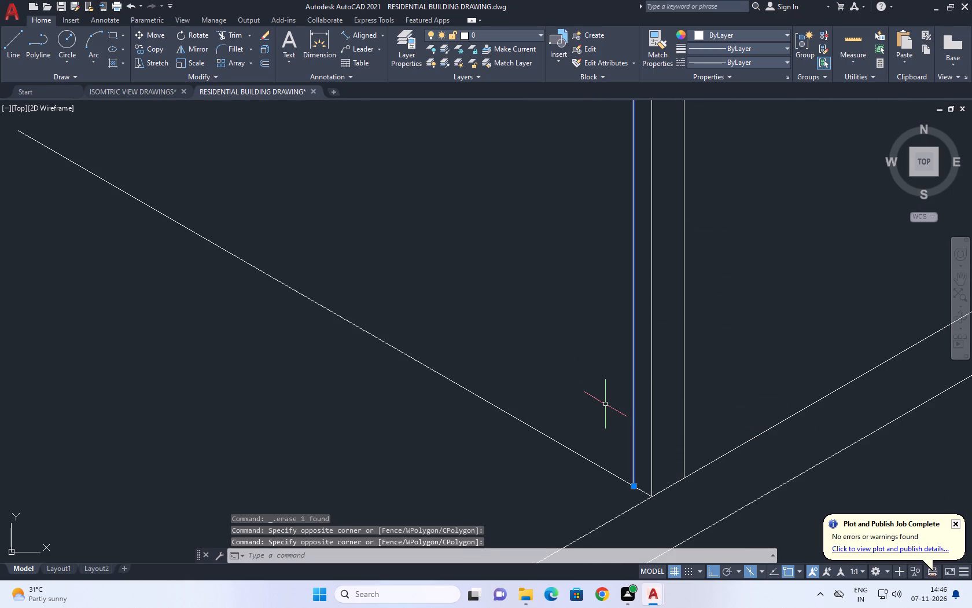
pyautogui.press('c')
pyautogui.press('o')
pyautogui.press('space')
pyautogui.click(634, 486)
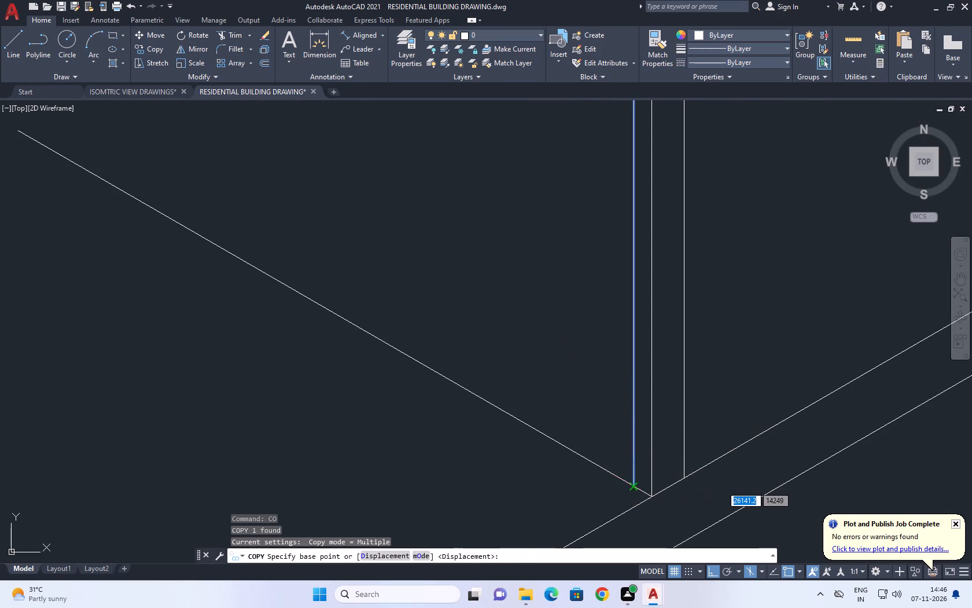
pyautogui.press('F5')
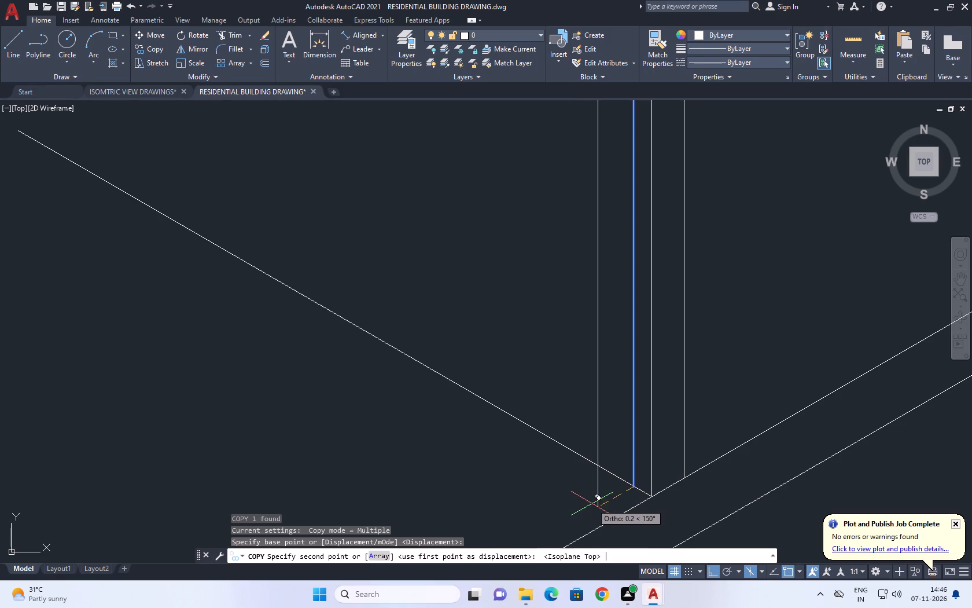
pyautogui.click(587, 505)
pyautogui.press('space')
# Copy the pair of vertical lines a short distance along the 150° axis to form the opposite side of the upright panel.
pyautogui.click(636, 452)
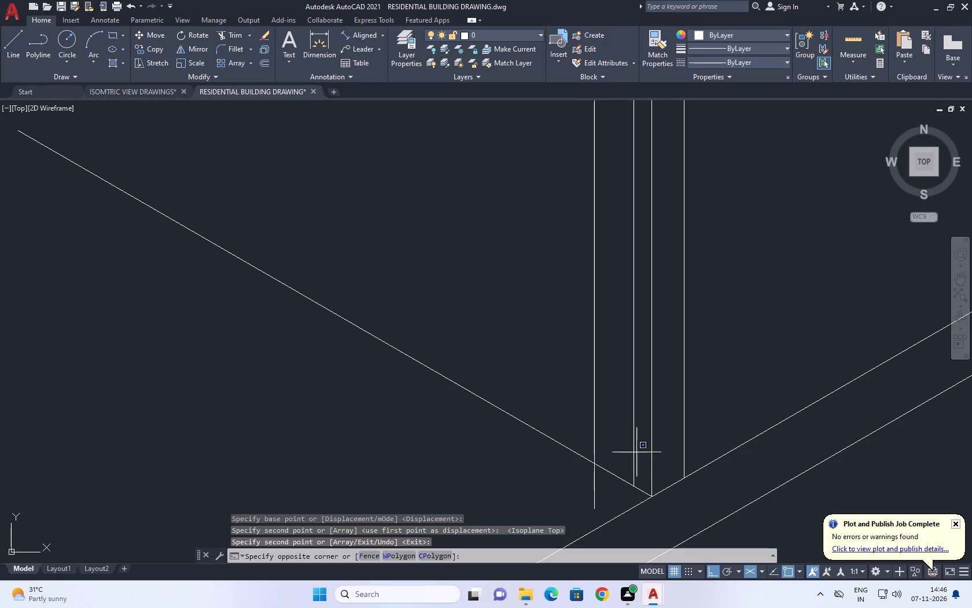
pyautogui.click(613, 435)
pyautogui.click(594, 435)
pyautogui.press('c')
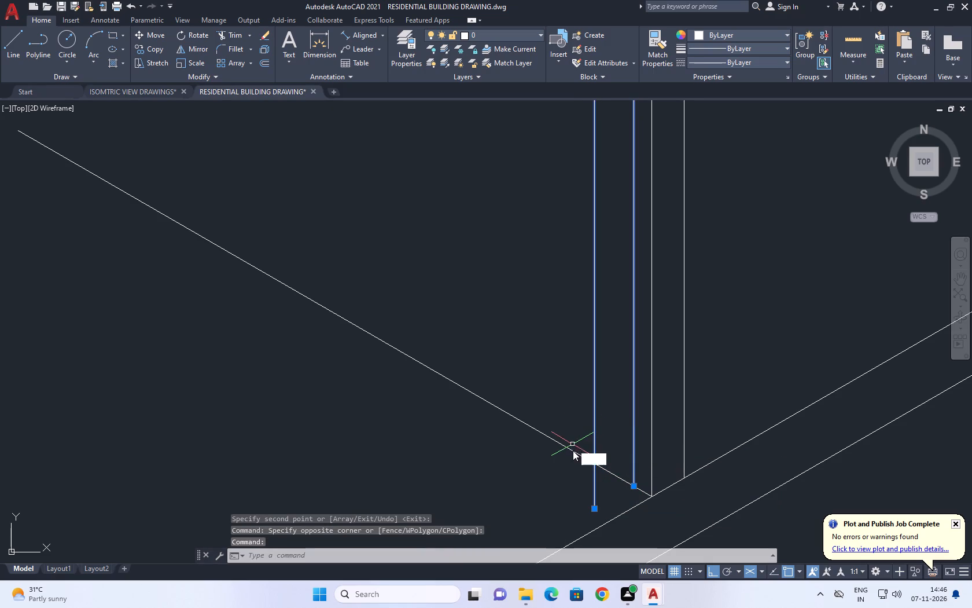
pyautogui.press('o')
pyautogui.press('space')
pyautogui.click(592, 511)
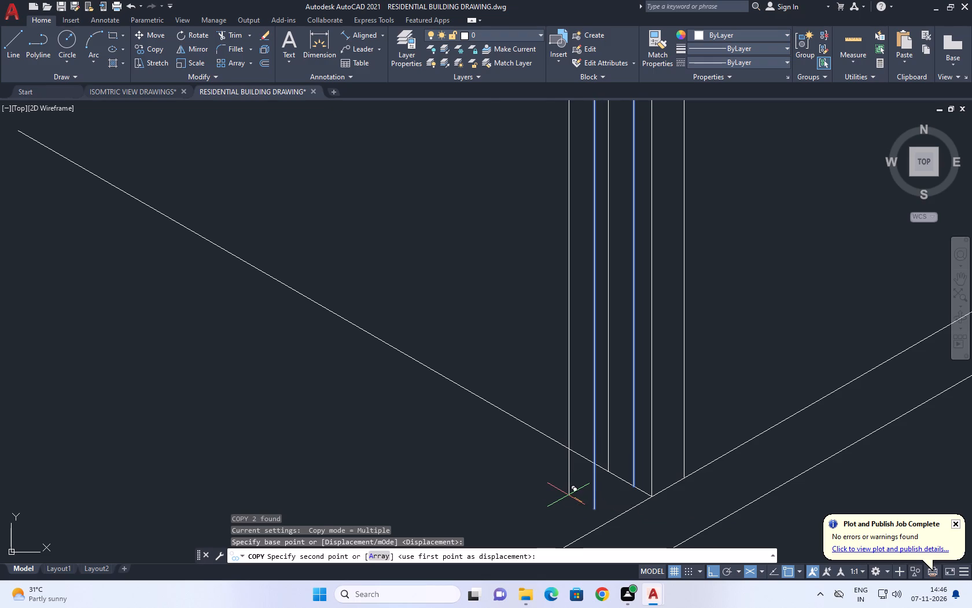
pyautogui.click(568, 495)
pyautogui.press('space')
# Draw three lines joining the feet of the four vertical lines: the short front edge and the two side edges.
pyautogui.write('L')
pyautogui.press('space')
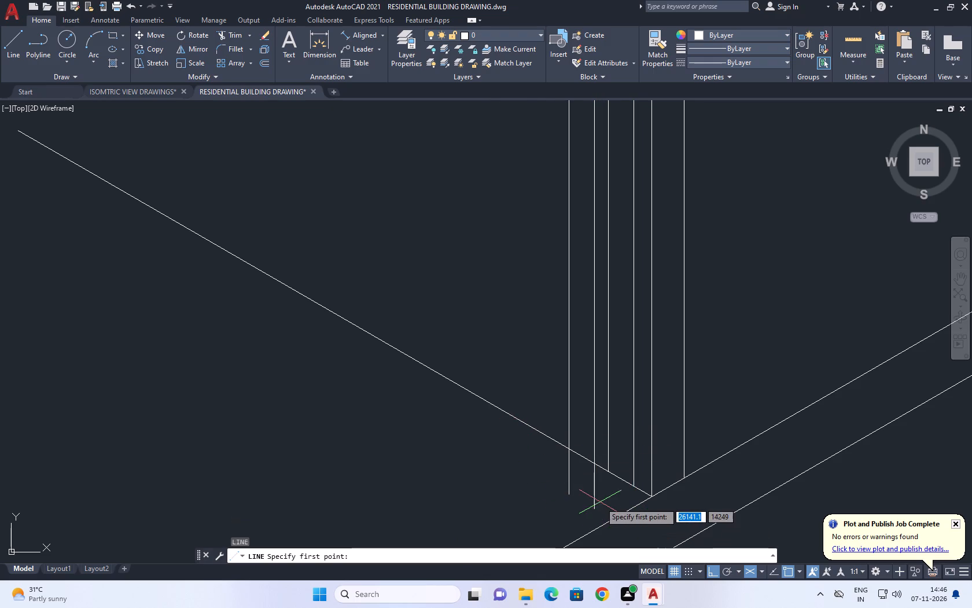
pyautogui.click(595, 510)
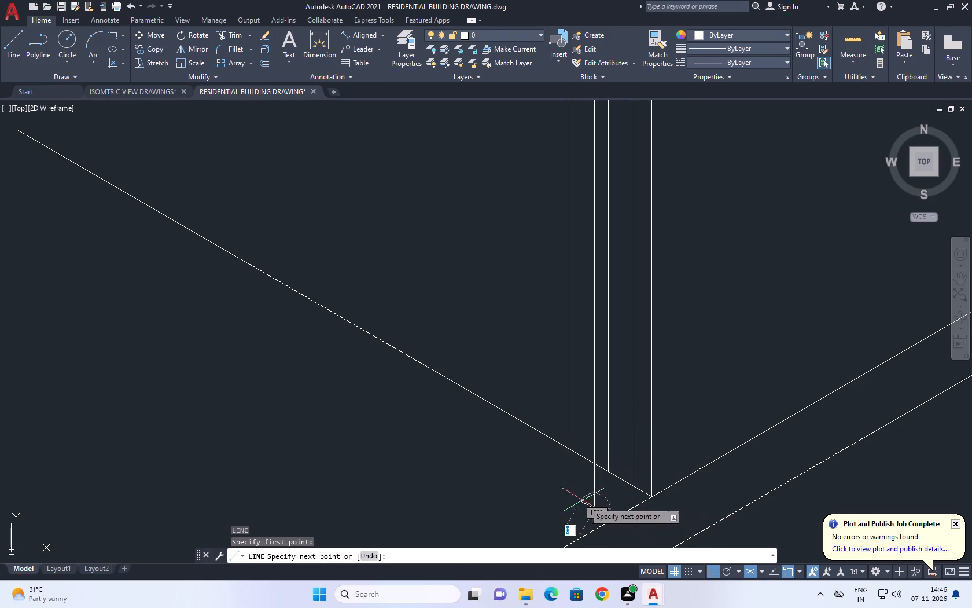
pyautogui.click(571, 496)
pyautogui.press('space')
pyautogui.press('space')
pyautogui.click(595, 508)
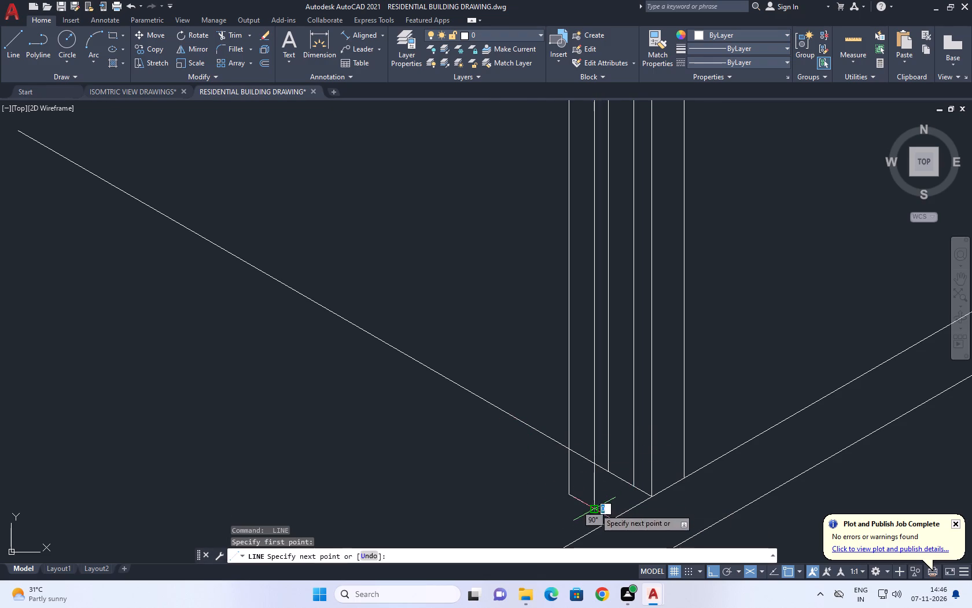
pyautogui.click(635, 486)
pyautogui.press('space')
pyautogui.press('space')
pyautogui.click(565, 492)
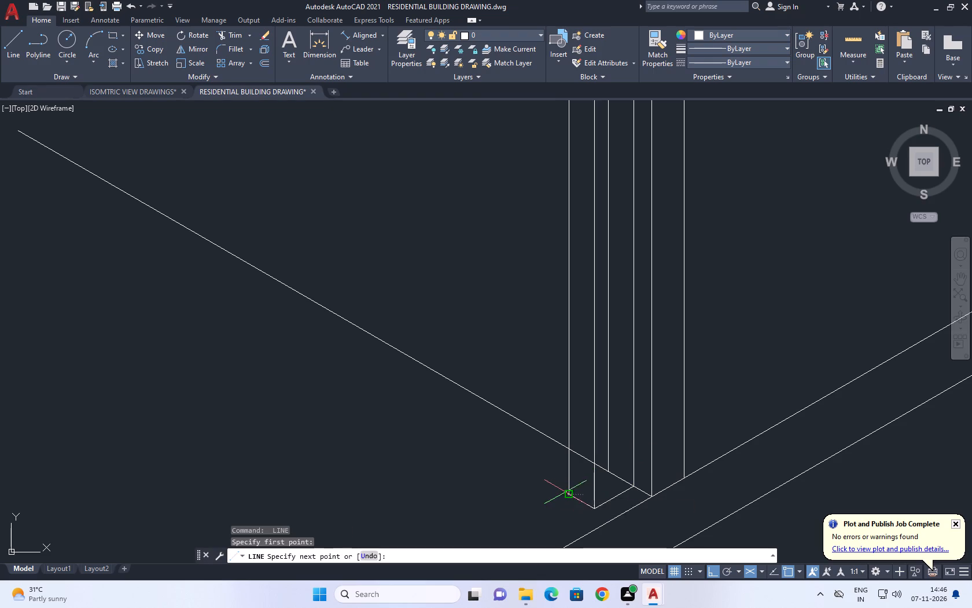
pyautogui.click(611, 471)
pyautogui.press('space')
# Draw a line from the top of the inner front vertical to the last slat's lower outer corner.
pyautogui.scroll(-2, 606, 477)
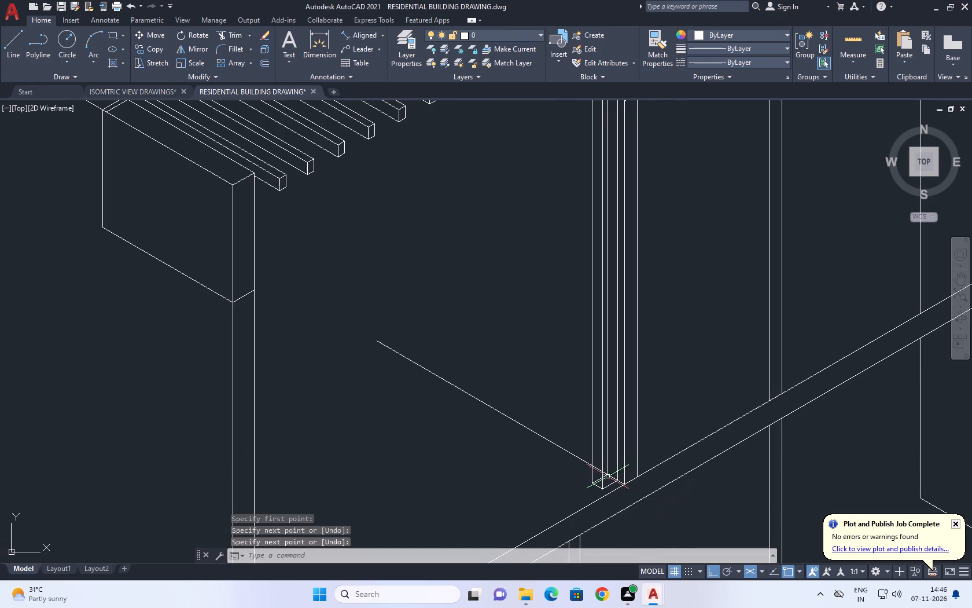
pyautogui.scroll(-1, 607, 342)
pyautogui.moveTo(620, 228); pyautogui.dragTo(631, 257, button='middle')
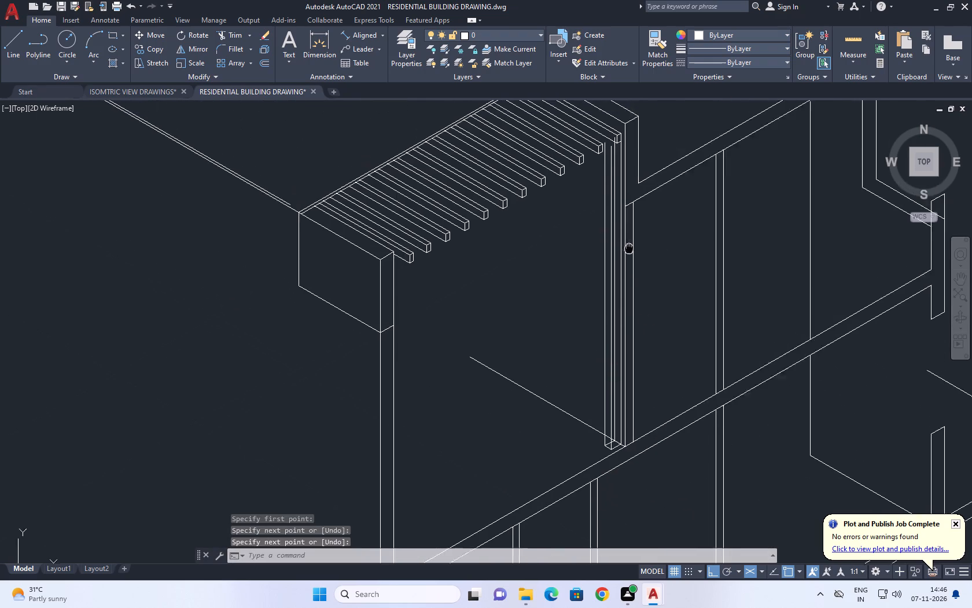
pyautogui.moveTo(631, 257); pyautogui.dragTo(635, 273, button='middle')
pyautogui.scroll(3, 618, 159)
pyautogui.press('space')
pyautogui.scroll(2, 620, 212)
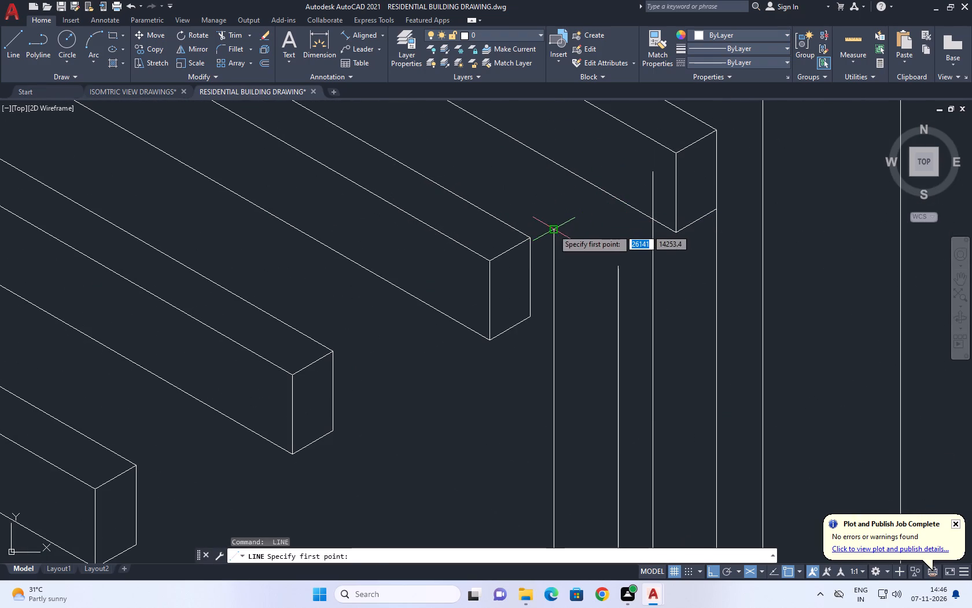
pyautogui.click(553, 229)
pyautogui.scroll(2, 653, 199)
pyautogui.press('space')
pyautogui.press('space')
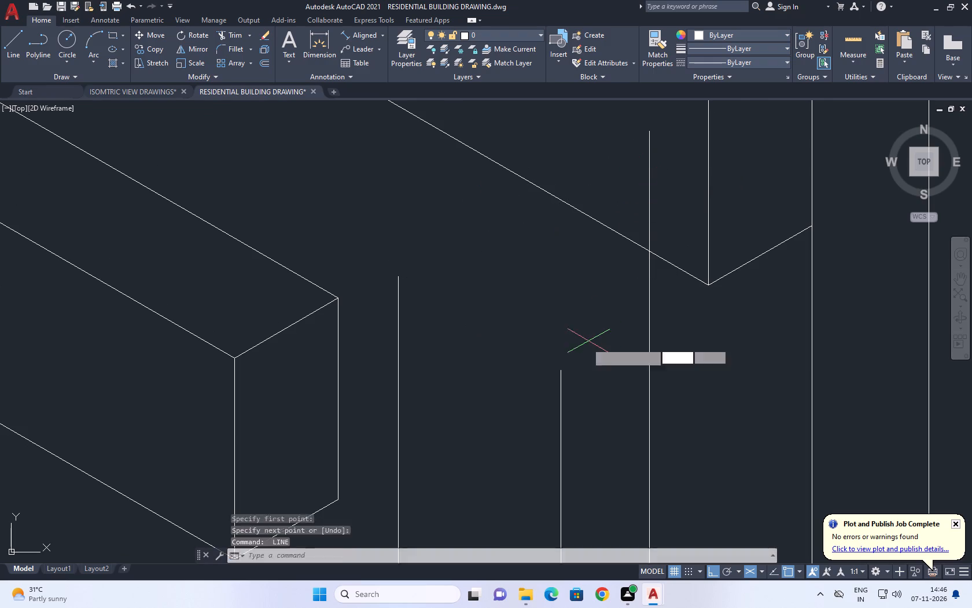
pyautogui.click(562, 368)
pyautogui.scroll(1, 737, 279)
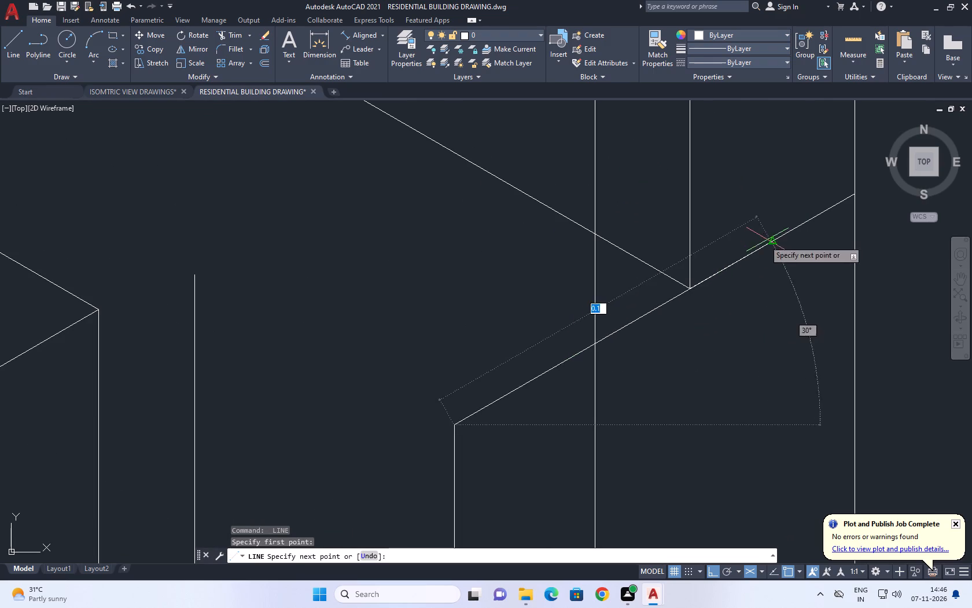
pyautogui.scroll(-3, 769, 252)
pyautogui.click(800, 233)
pyautogui.press('space')
# Draw a line from the top of the panel's outer front vertical along the 30° axis, past the last slat's lower edge.
pyautogui.press('space')
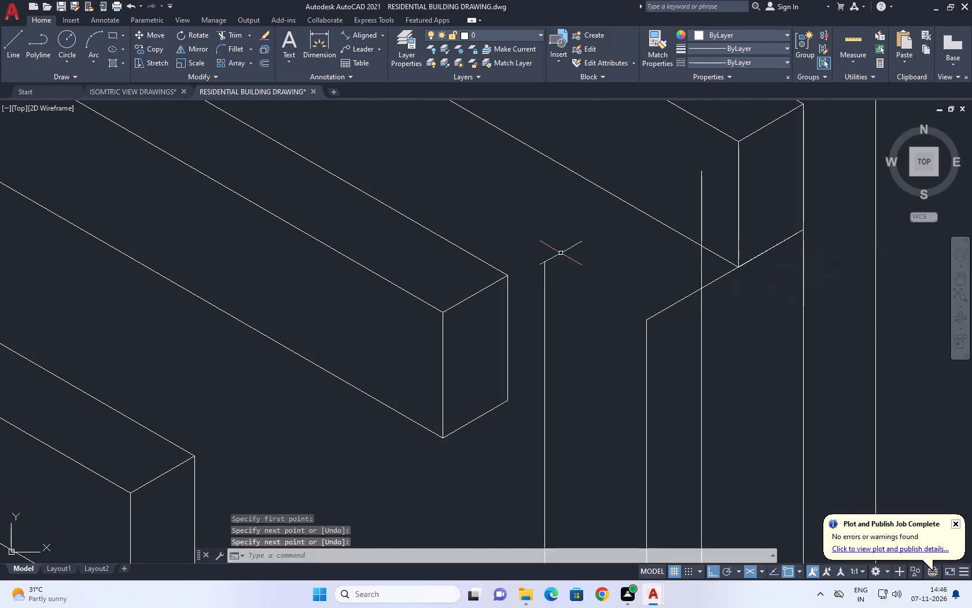
pyautogui.click(546, 261)
pyautogui.click(678, 206)
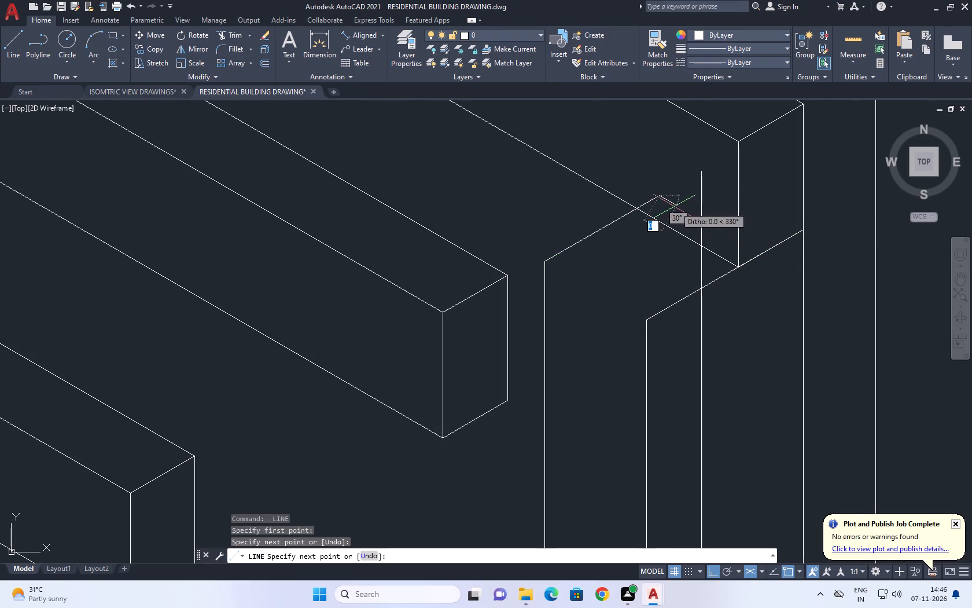
pyautogui.press('space')
# Trim the line ends overlapping the last slat at the panel's top and remove the hidden rear vertical.
pyautogui.moveTo(700, 187); pyautogui.dragTo(693, 268, button='middle')
pyautogui.write('TR')
pyautogui.press('space')
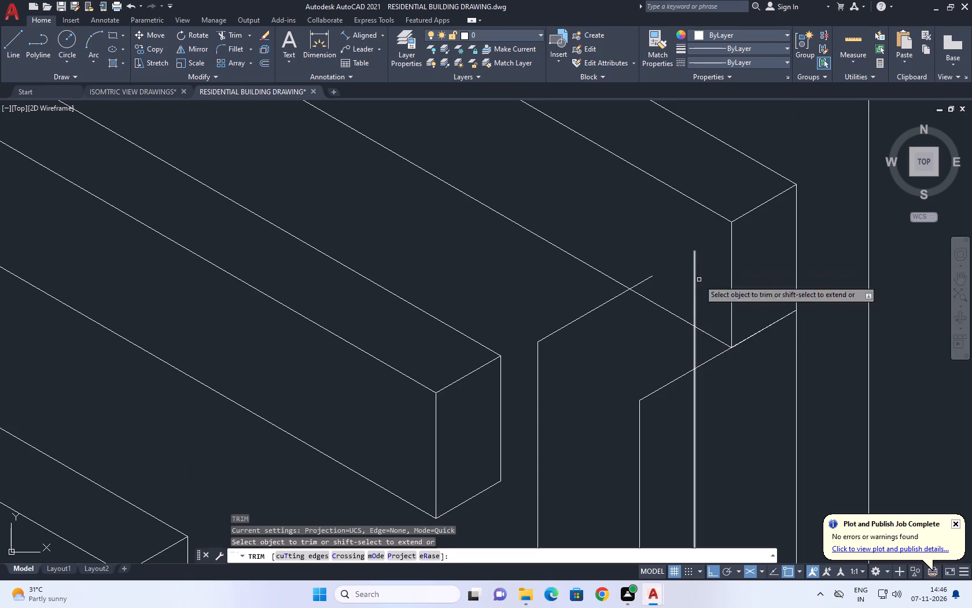
pyautogui.click(698, 349)
pyautogui.click(663, 342)
pyautogui.click(689, 288)
pyautogui.moveTo(716, 286); pyautogui.dragTo(730, 288)
pyautogui.click(668, 282)
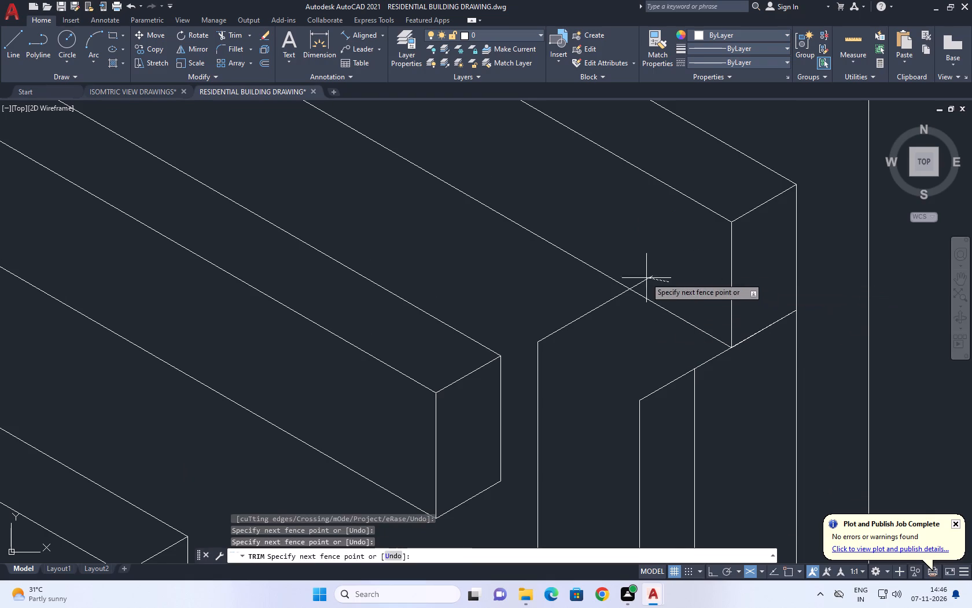
pyautogui.click(641, 276)
pyautogui.scroll(-5, 653, 266)
pyautogui.moveTo(663, 311); pyautogui.dragTo(649, 232, button='middle')
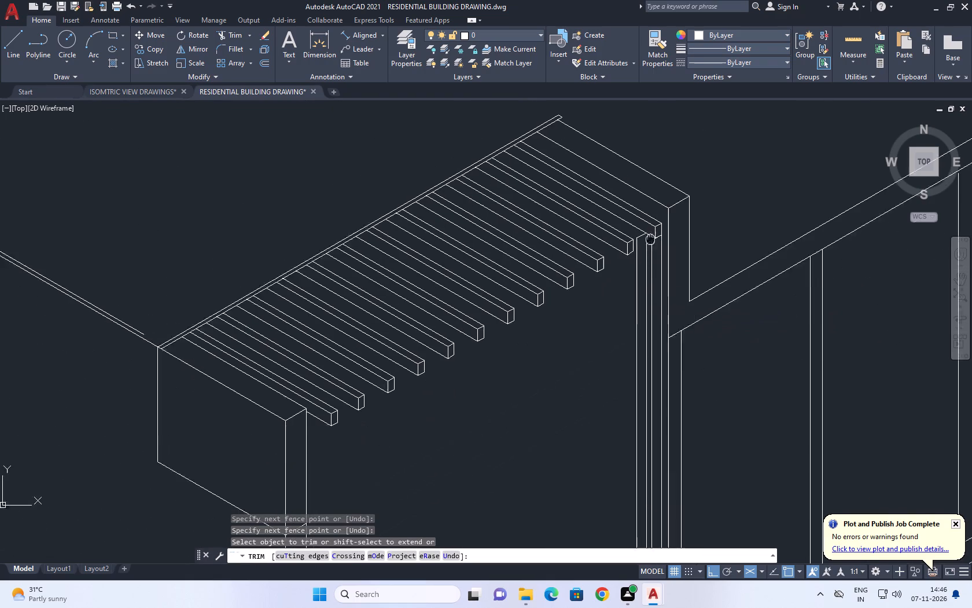
pyautogui.click(645, 225)
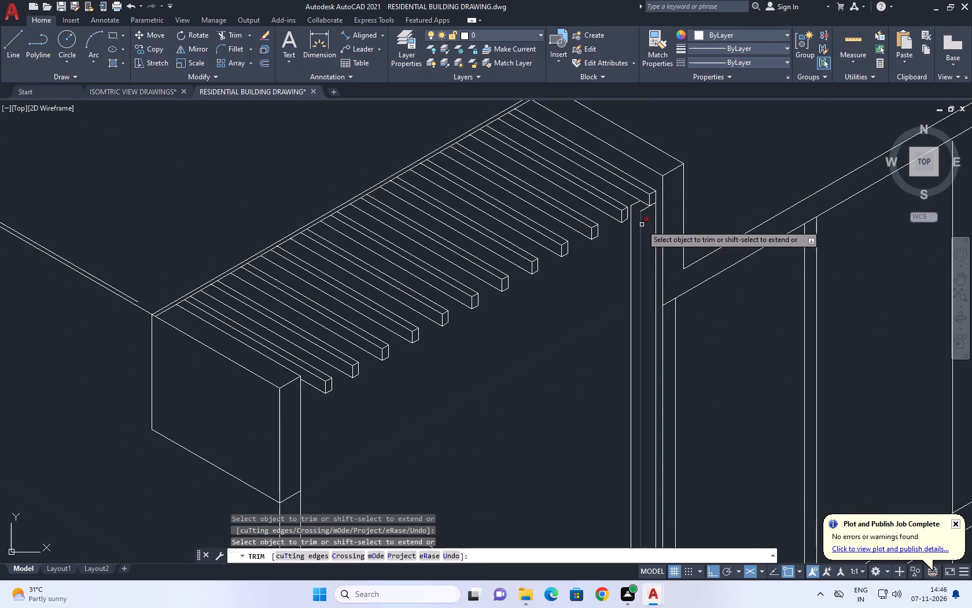
# Trim away the hidden rear base edge at the upright panel's foot.
pyautogui.scroll(-1, 642, 225)
pyautogui.moveTo(671, 287); pyautogui.dragTo(637, 210, button='middle')
pyautogui.scroll(4, 612, 433)
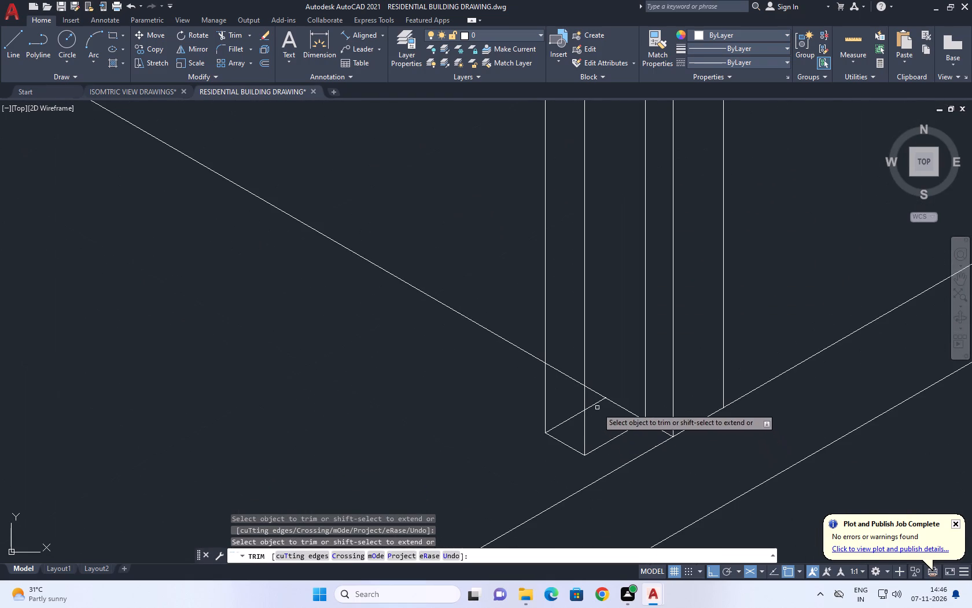
pyautogui.click(597, 408)
pyautogui.click(595, 401)
pyautogui.scroll(1, 572, 413)
pyautogui.click(562, 417)
pyautogui.moveTo(563, 431); pyautogui.dragTo(572, 436)
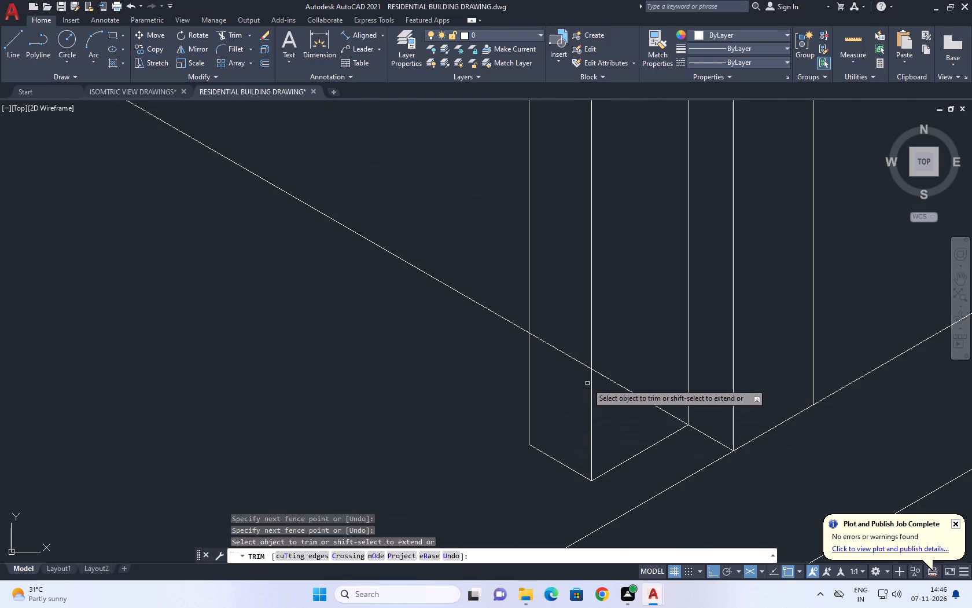
pyautogui.scroll(-5, 589, 383)
pyautogui.press('space')
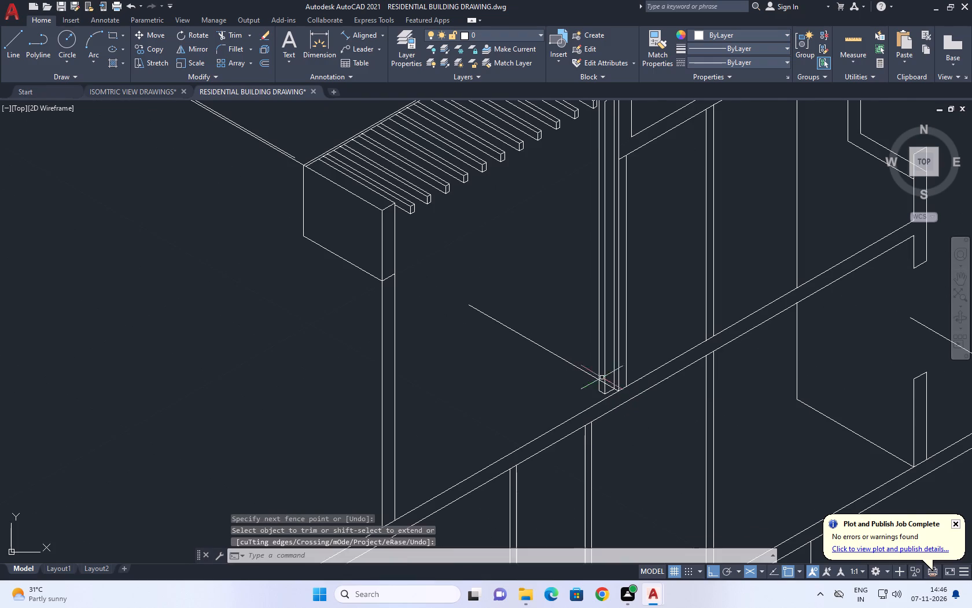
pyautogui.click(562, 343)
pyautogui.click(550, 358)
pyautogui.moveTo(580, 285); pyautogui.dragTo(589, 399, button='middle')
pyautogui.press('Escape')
# Draw the short top front edge joining the tops of the panel's two front verticals.
pyautogui.scroll(2, 620, 234)
pyautogui.press('l')
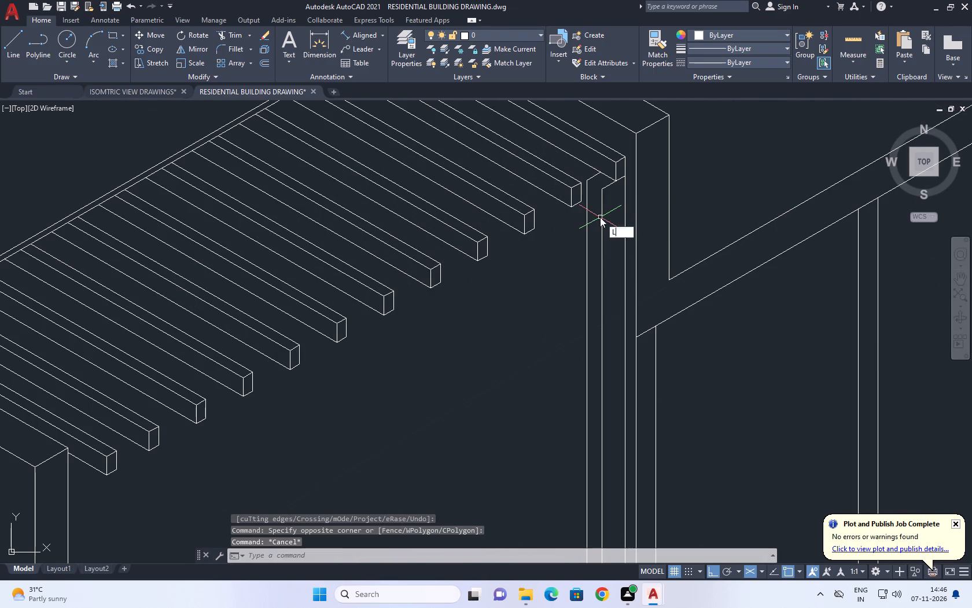
pyautogui.press('space')
pyautogui.scroll(1, 577, 183)
pyautogui.click(592, 181)
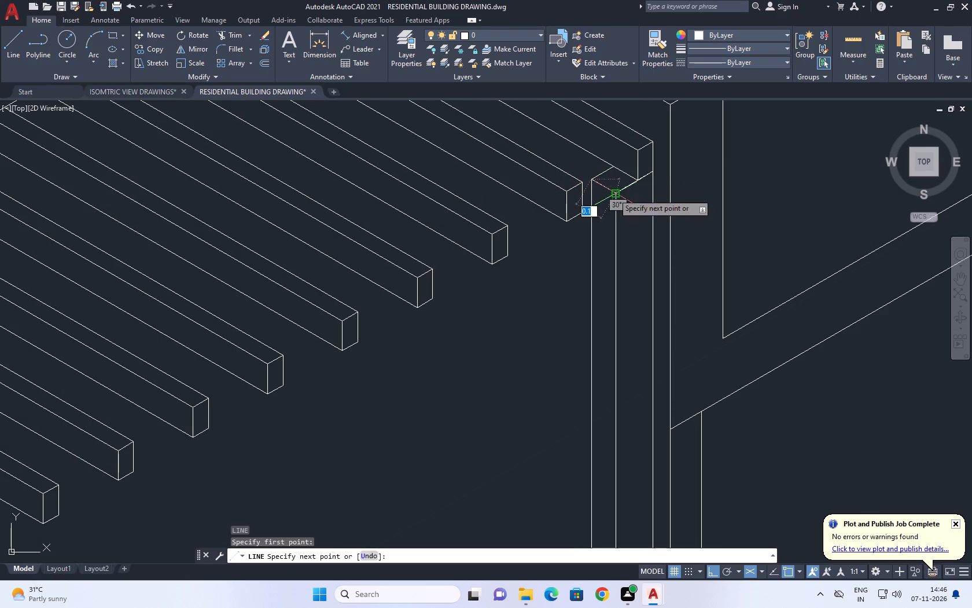
pyautogui.click(613, 193)
pyautogui.press('space')
# Copy the upright panel's verticals, top edges and base edges as a fitted array of 5 items, about 1.5 units along the 150° axis.
pyautogui.moveTo(639, 311); pyautogui.dragTo(618, 179, button='middle')
pyautogui.scroll(-1, 606, 189)
pyautogui.scroll(3, 612, 181)
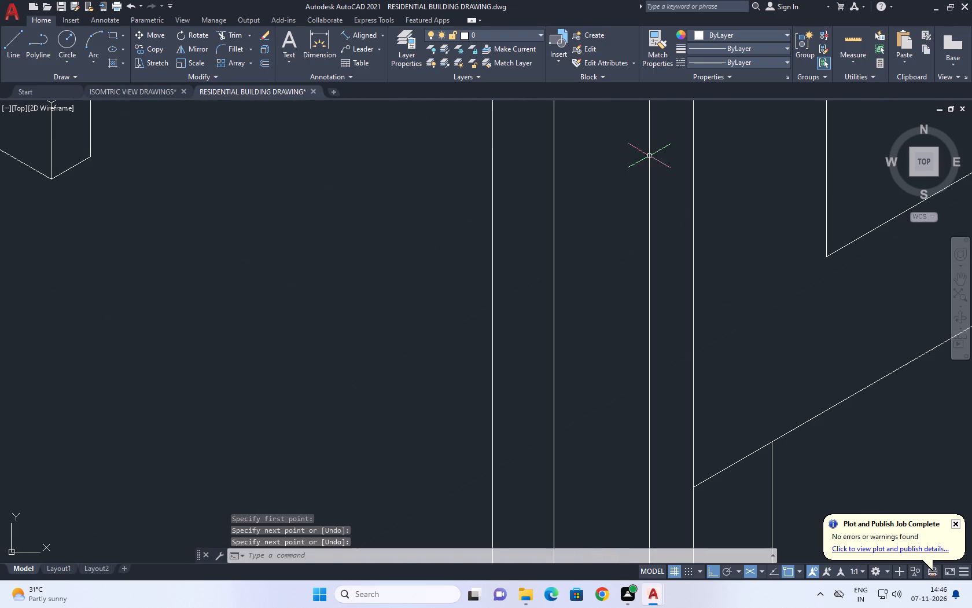
pyautogui.click(654, 153)
pyautogui.moveTo(504, 221); pyautogui.dragTo(493, 230)
pyautogui.scroll(-3, 546, 221)
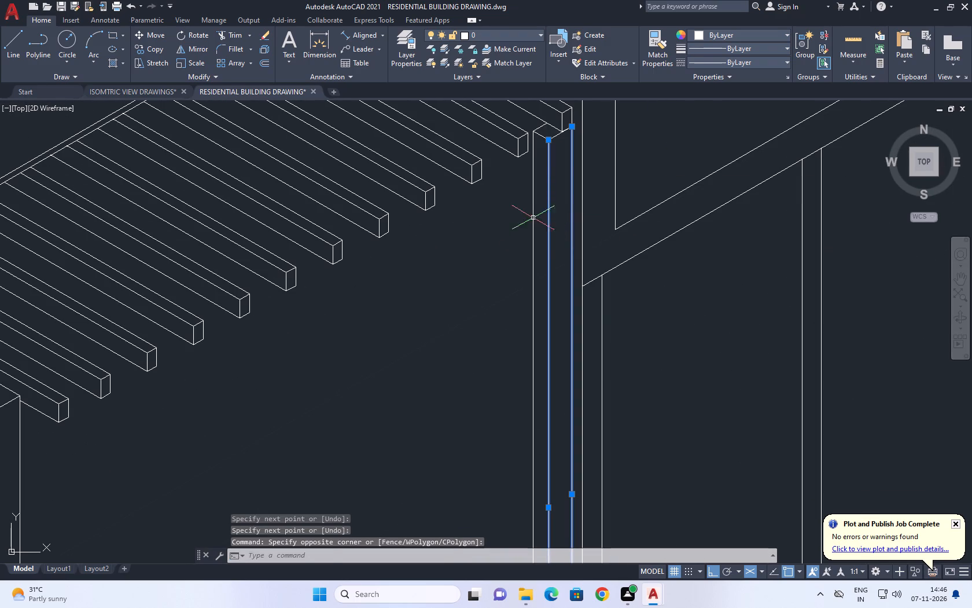
pyautogui.click(536, 207)
pyautogui.click(499, 238)
pyautogui.moveTo(526, 136); pyautogui.dragTo(528, 258, button='middle')
pyautogui.scroll(5, 536, 247)
pyautogui.click(489, 257)
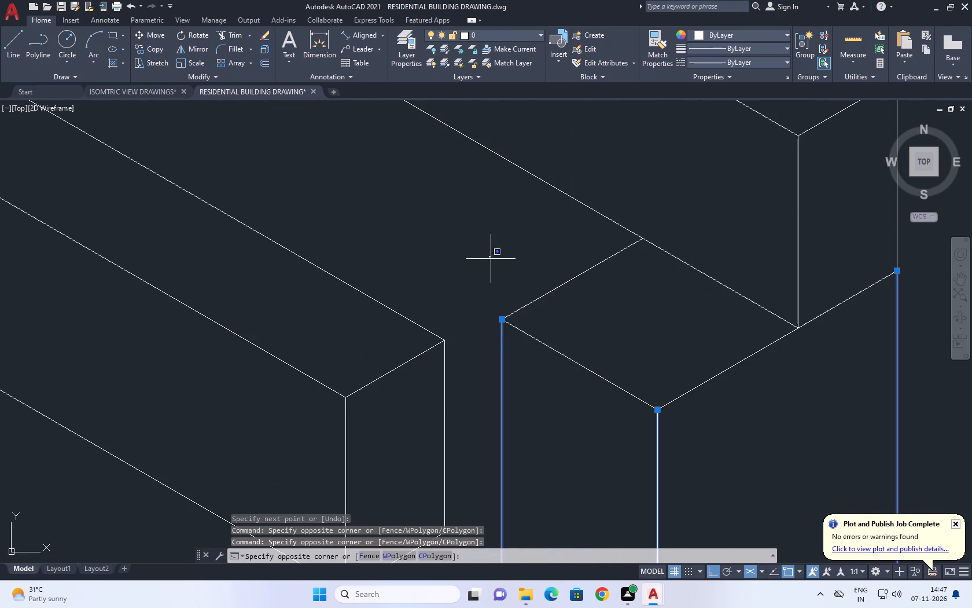
pyautogui.click(749, 447)
pyautogui.click(723, 402)
pyautogui.click(692, 360)
pyautogui.click(623, 289)
pyautogui.moveTo(559, 251); pyautogui.dragTo(551, 249)
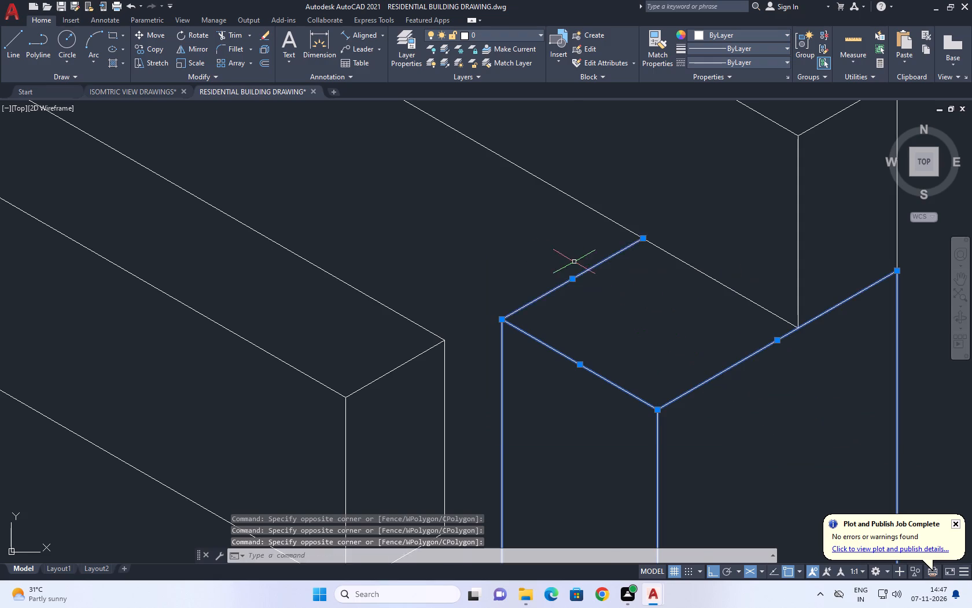
pyautogui.scroll(-2, 575, 262)
pyautogui.moveTo(660, 321); pyautogui.dragTo(661, 281, button='middle')
pyautogui.scroll(-3, 640, 166)
pyautogui.moveTo(678, 332); pyautogui.dragTo(683, 32, button='middle')
pyautogui.moveTo(719, 297); pyautogui.dragTo(680, 97, button='middle')
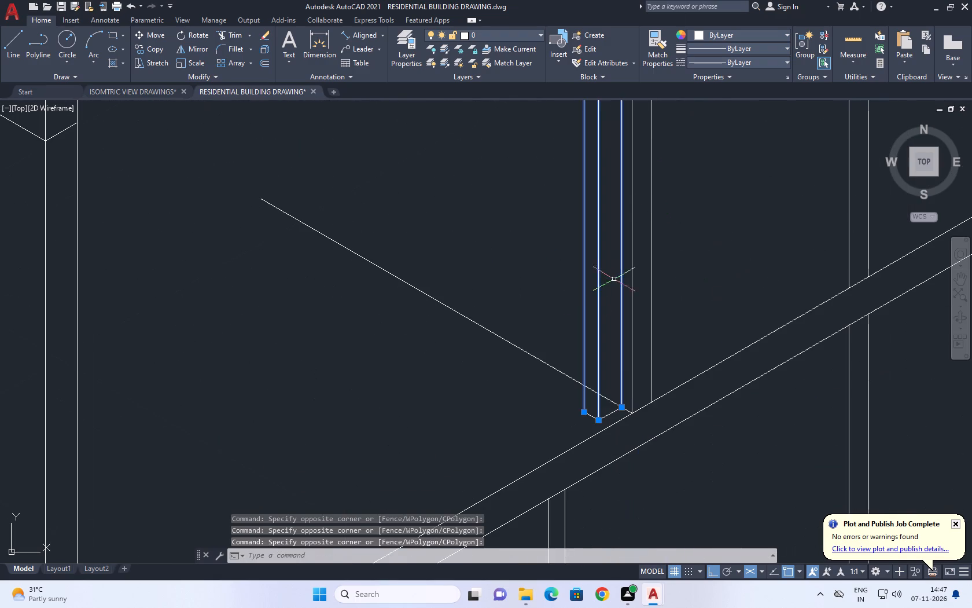
pyautogui.click(542, 335)
pyautogui.click(664, 434)
pyautogui.moveTo(492, 312); pyautogui.dragTo(575, 391, button='middle')
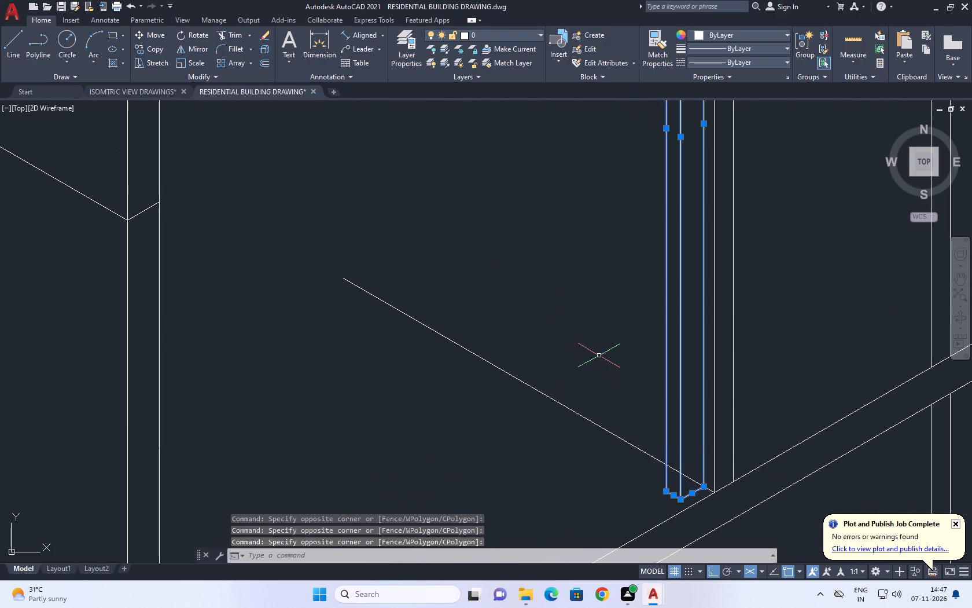
pyautogui.press('c')
pyautogui.press('o')
pyautogui.press('space')
pyautogui.scroll(-3, 642, 329)
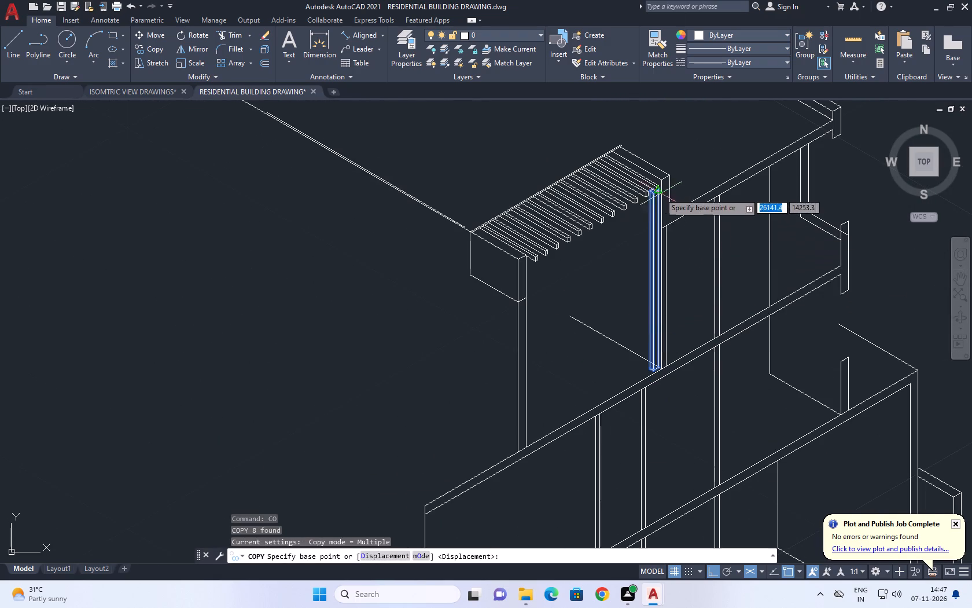
pyautogui.scroll(5, 647, 184)
pyautogui.click(642, 226)
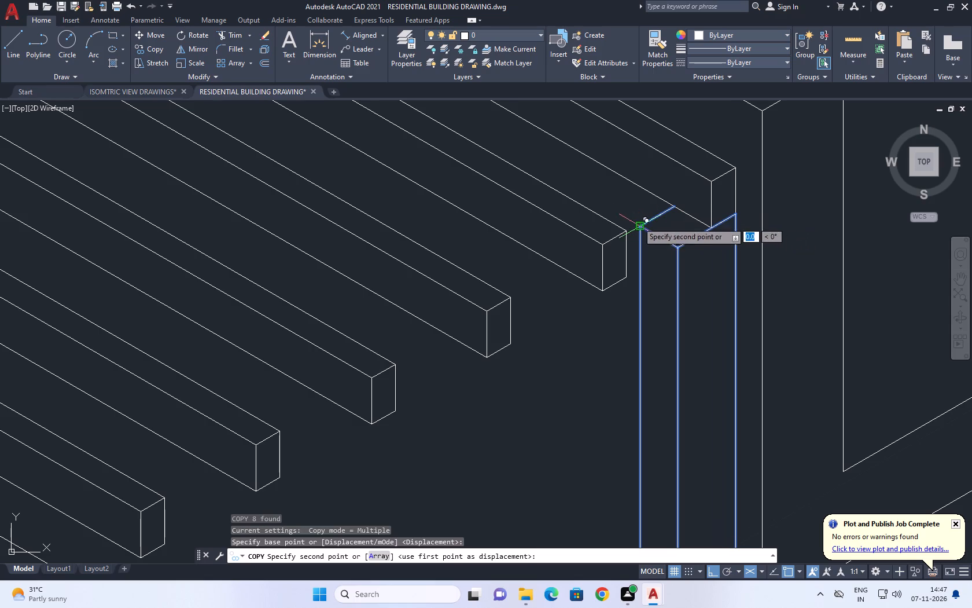
pyautogui.scroll(-2, 616, 207)
pyautogui.moveTo(529, 143); pyautogui.dragTo(587, 184, button='middle')
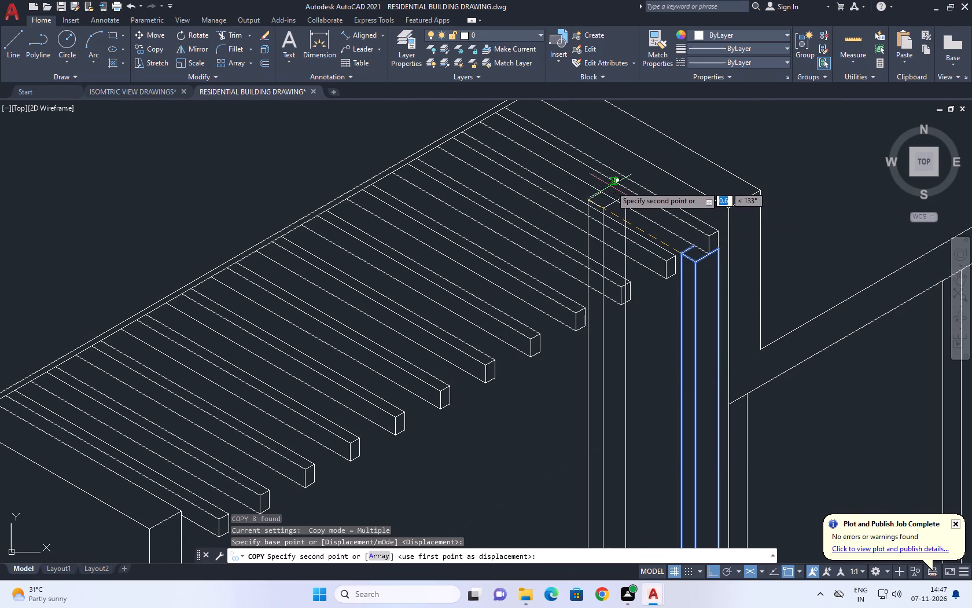
pyautogui.press('a')
pyautogui.press('r')
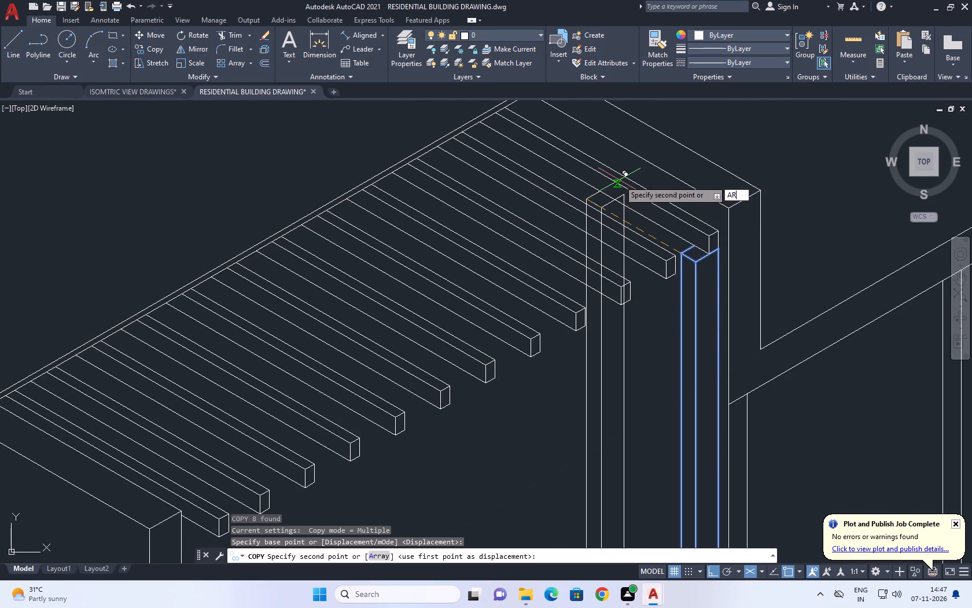
pyautogui.press('space')
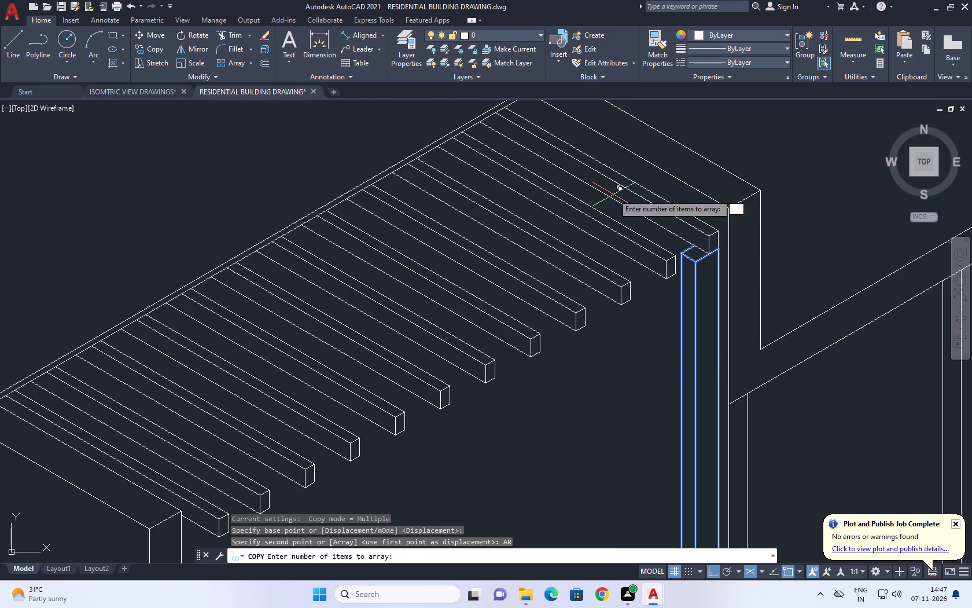
pyautogui.write('5')
pyautogui.press('space')
pyautogui.write('F')
pyautogui.press('space')
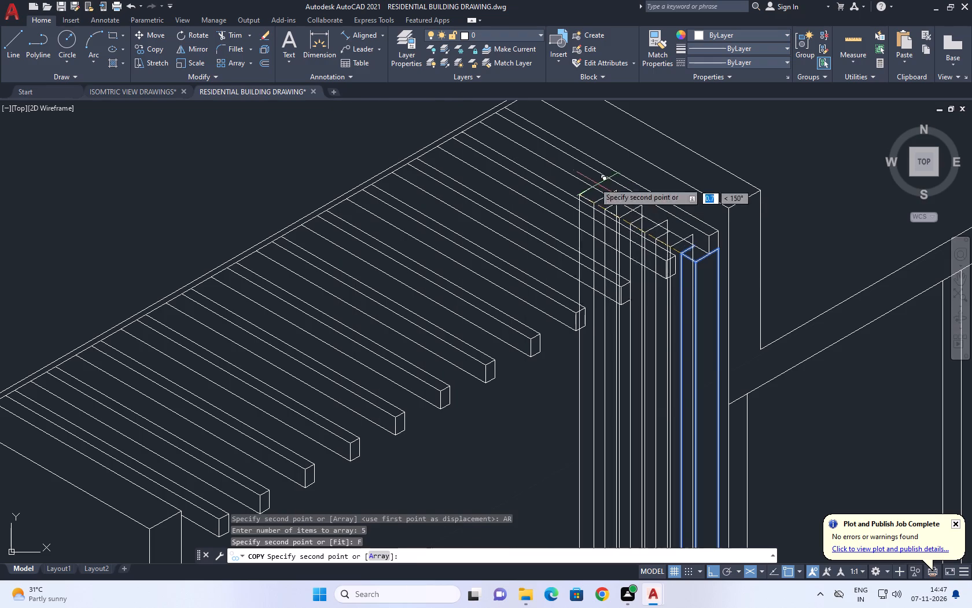
pyautogui.scroll(3, 546, 153)
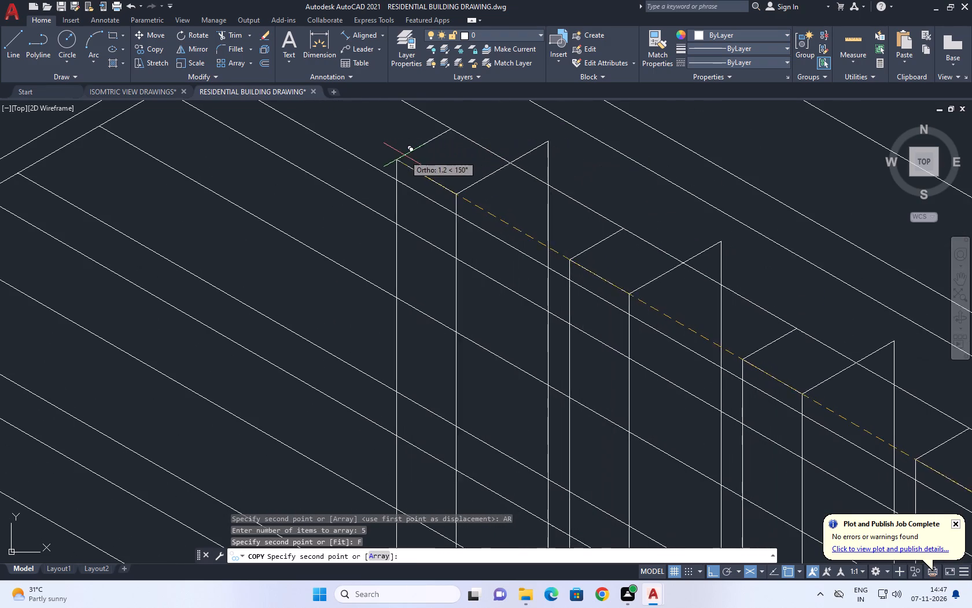
pyautogui.scroll(-2, 399, 155)
pyautogui.moveTo(371, 123); pyautogui.dragTo(478, 241, button='middle')
pyautogui.scroll(3, 474, 243)
pyautogui.scroll(2, 381, 215)
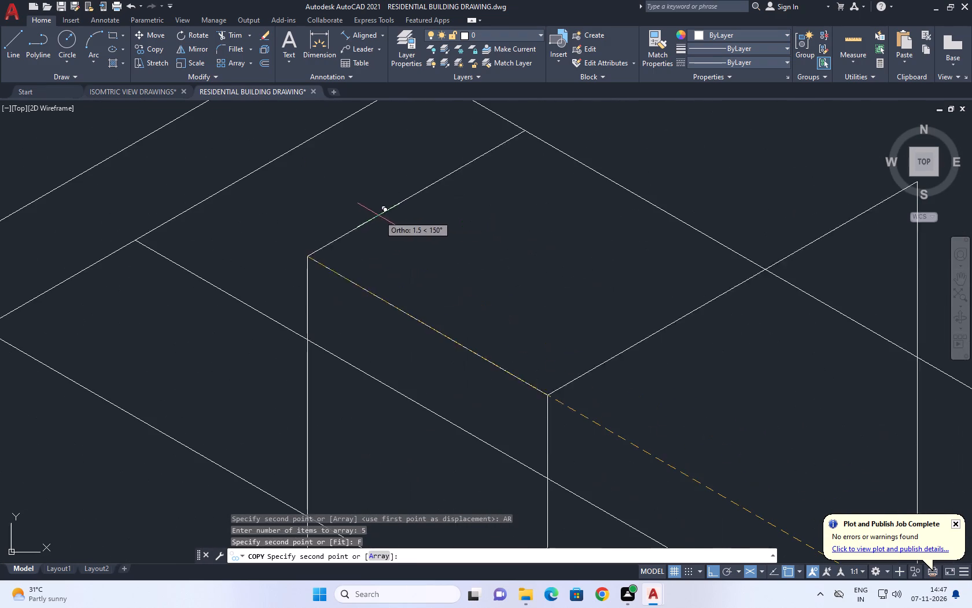
pyautogui.scroll(1, 269, 228)
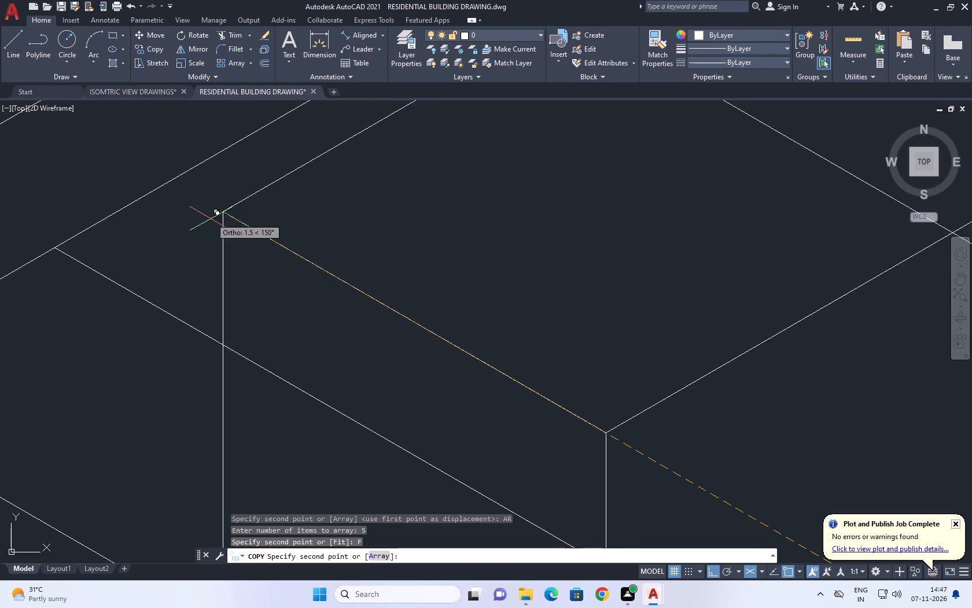
pyautogui.click(211, 219)
pyautogui.press('space')
# Trim the first copied panel's inner vertical where it overlaps the next-to-last slat, and remove its long top side edge.
pyautogui.scroll(-6, 321, 246)
pyautogui.moveTo(540, 315); pyautogui.dragTo(396, 101, button='middle')
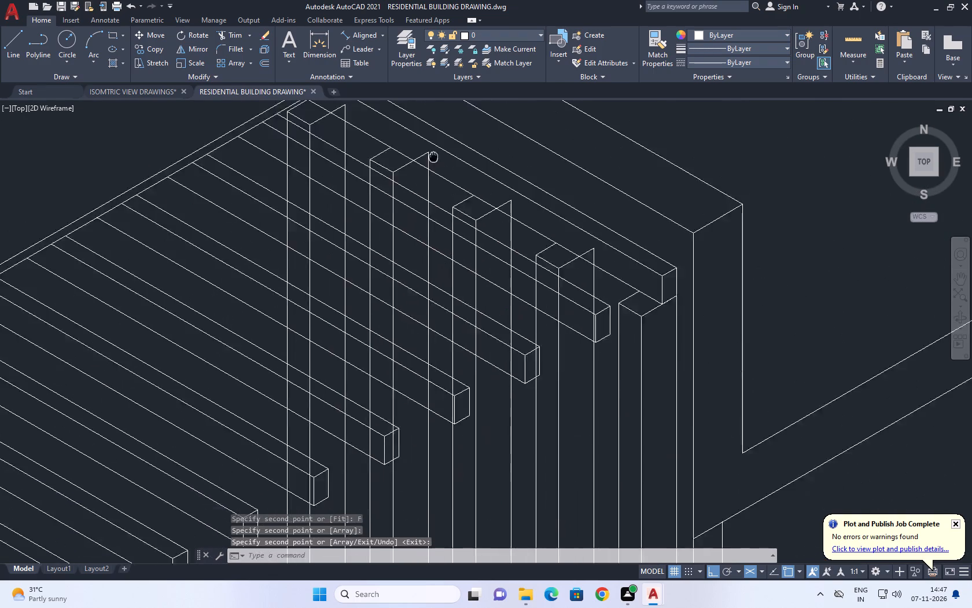
pyautogui.moveTo(396, 101); pyautogui.dragTo(397, 103, button='middle')
pyautogui.scroll(-2, 562, 262)
pyautogui.moveTo(491, 206); pyautogui.dragTo(645, 96, button='middle')
pyautogui.moveTo(654, 219); pyautogui.dragTo(657, 229, button='middle')
pyautogui.moveTo(661, 221); pyautogui.dragTo(666, 329, button='middle')
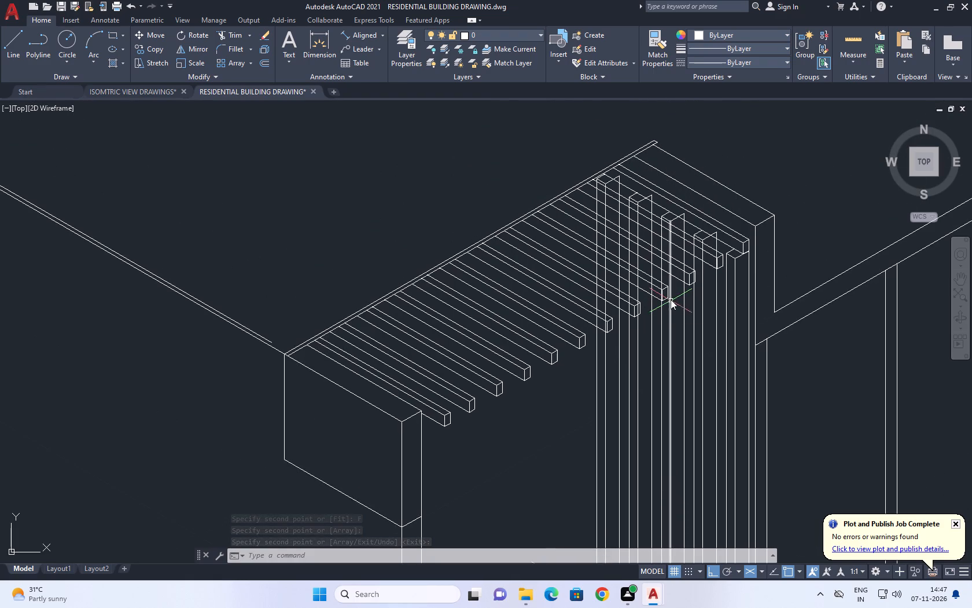
pyautogui.press('t')
pyautogui.press('r')
pyautogui.press('space')
pyautogui.scroll(2, 716, 253)
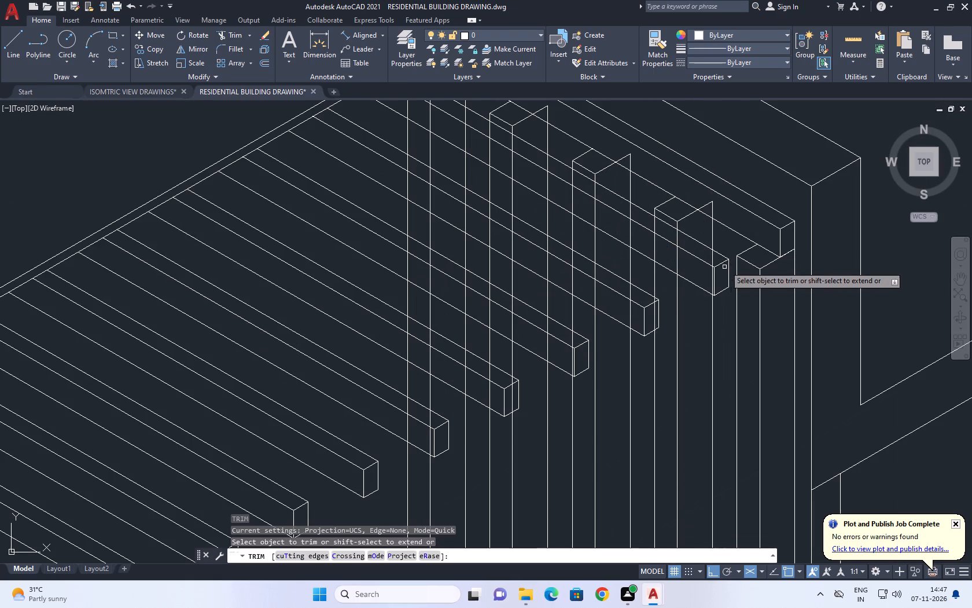
pyautogui.scroll(2, 716, 261)
pyautogui.click(702, 292)
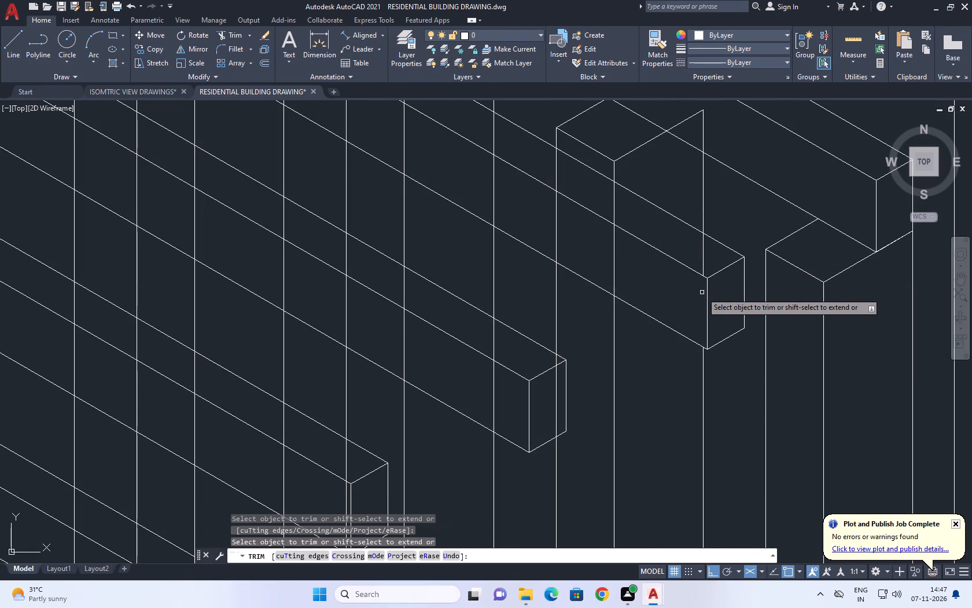
pyautogui.click(702, 258)
pyautogui.moveTo(673, 228); pyautogui.dragTo(727, 318, button='middle')
pyautogui.click(757, 280)
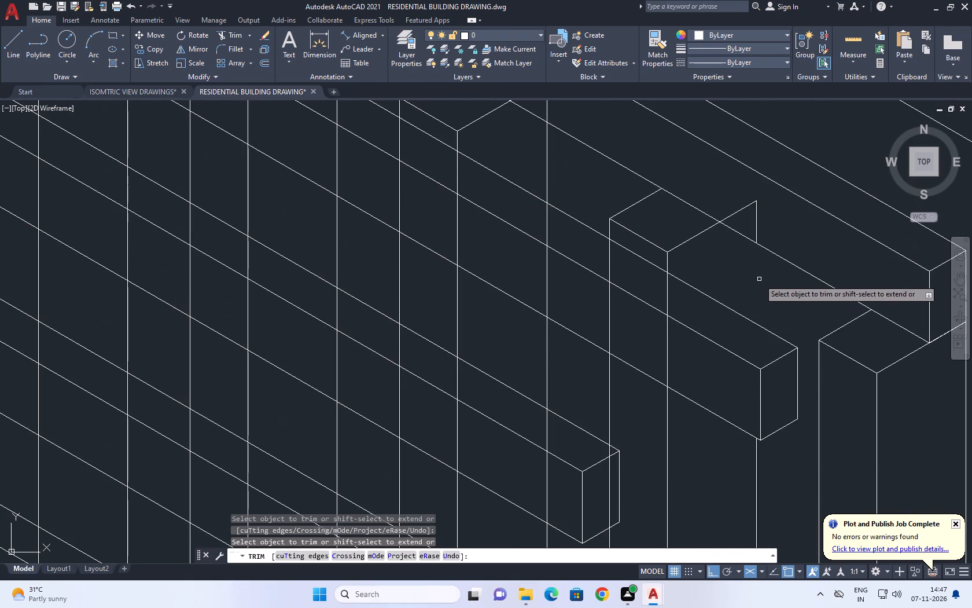
pyautogui.click(759, 225)
pyautogui.click(743, 200)
pyautogui.click(699, 253)
# Trim the first copied panel's remaining top edges and its two front verticals back to the next-to-last slat's lower edge.
pyautogui.click(654, 228)
pyautogui.click(638, 208)
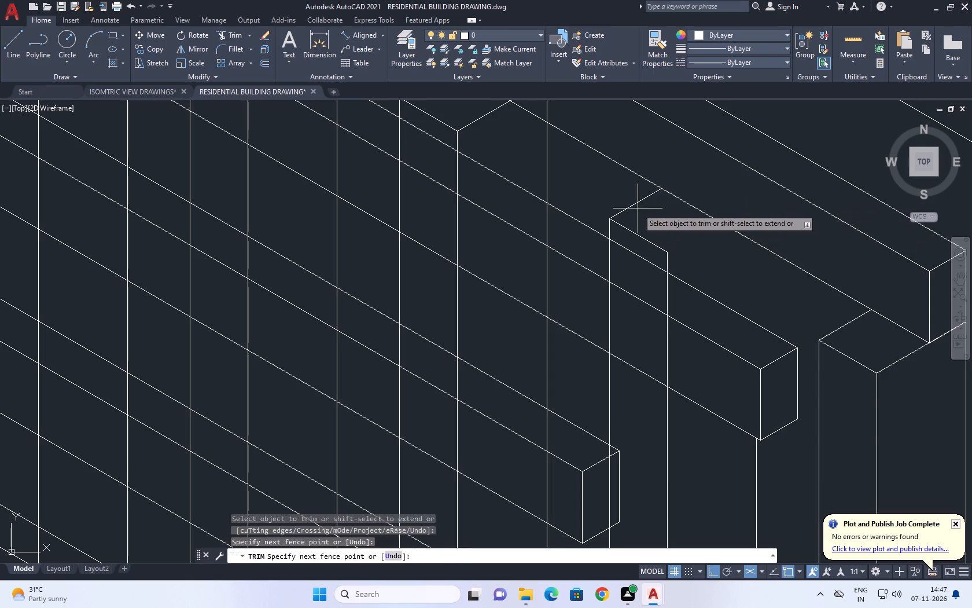
pyautogui.click(629, 198)
pyautogui.click(614, 224)
pyautogui.click(610, 224)
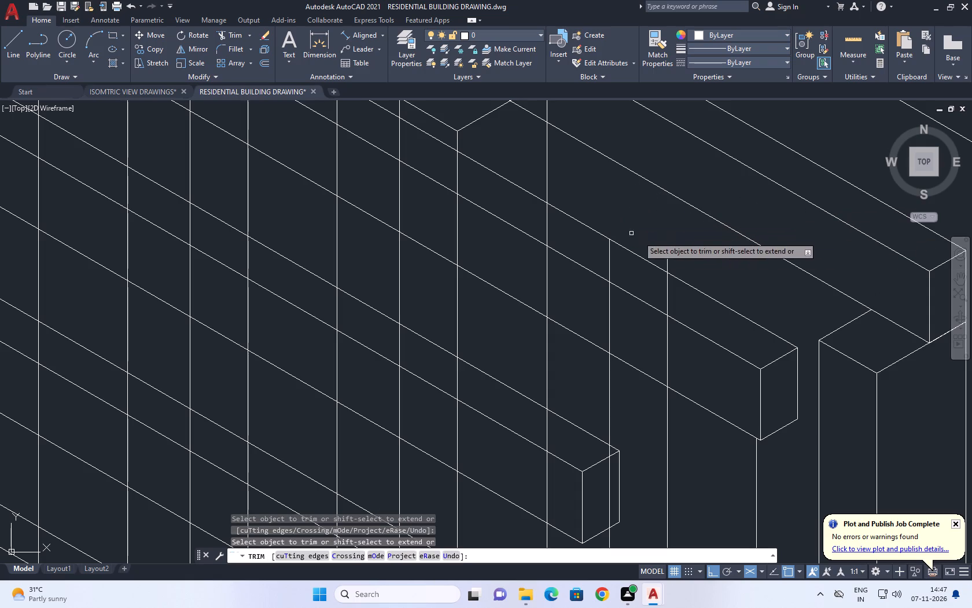
pyautogui.click(669, 255)
pyautogui.click(661, 257)
pyautogui.click(674, 299)
pyautogui.click(606, 254)
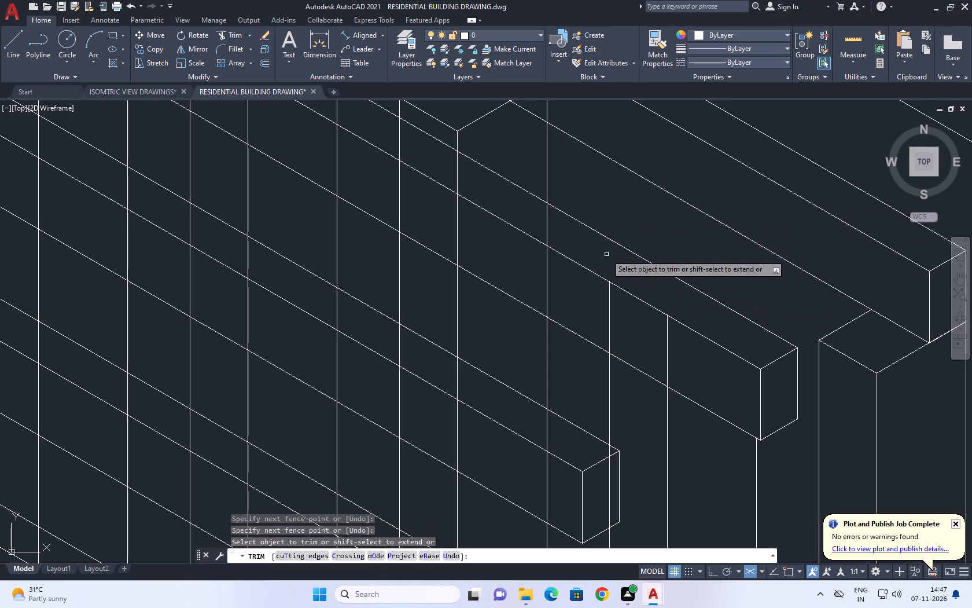
pyautogui.click(691, 353)
pyautogui.click(594, 302)
pyautogui.scroll(-2, 670, 318)
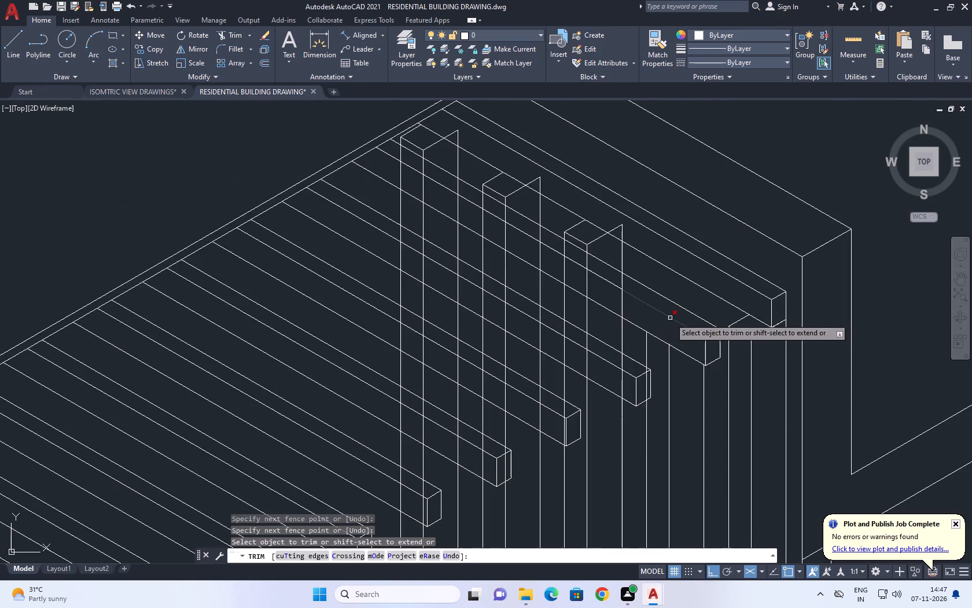
# Trim the second copied panel's top edges and verticals back to the next-to-last slat's lower edge, clearing the leftover pieces above.
pyautogui.scroll(2, 614, 296)
pyautogui.click(651, 331)
pyautogui.click(478, 204)
pyautogui.moveTo(565, 254); pyautogui.dragTo(631, 317, button='middle')
pyautogui.click(653, 259)
pyautogui.click(484, 168)
pyautogui.moveTo(499, 191); pyautogui.dragTo(598, 316, button='middle')
pyautogui.click(751, 320)
pyautogui.click(577, 222)
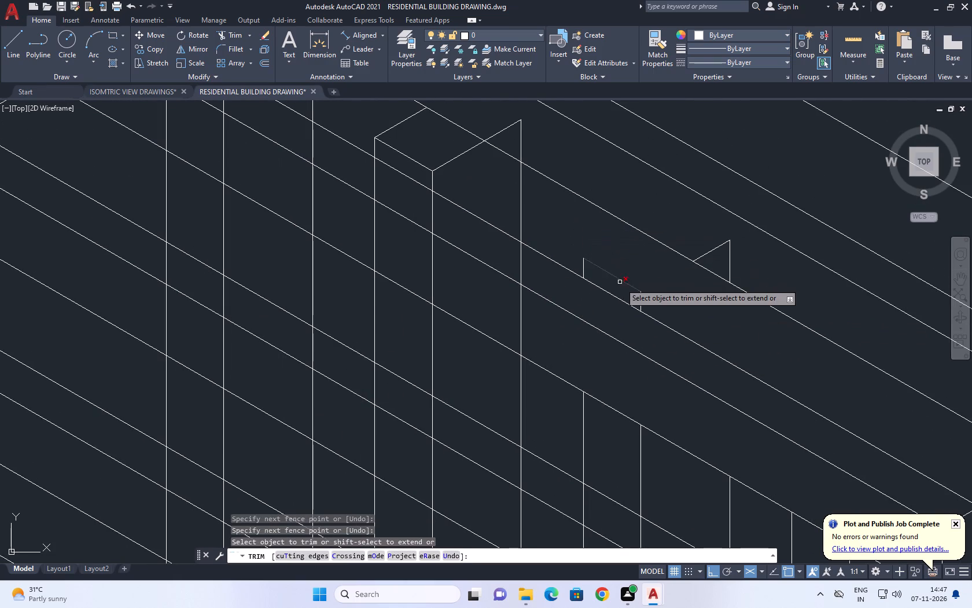
pyautogui.click(636, 291)
pyautogui.click(640, 295)
pyautogui.click(583, 264)
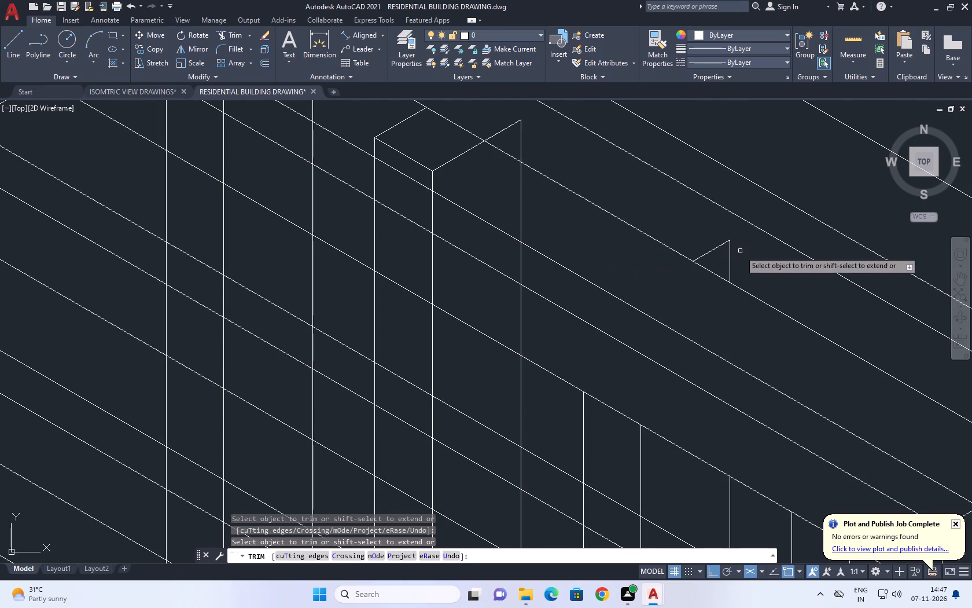
pyautogui.click(745, 266)
pyautogui.click(690, 228)
# Remove the third copied panel's top edges and trim its verticals back to the next-to-last slat's upper edge.
pyautogui.moveTo(498, 209); pyautogui.dragTo(591, 295, button='middle')
pyautogui.click(635, 288)
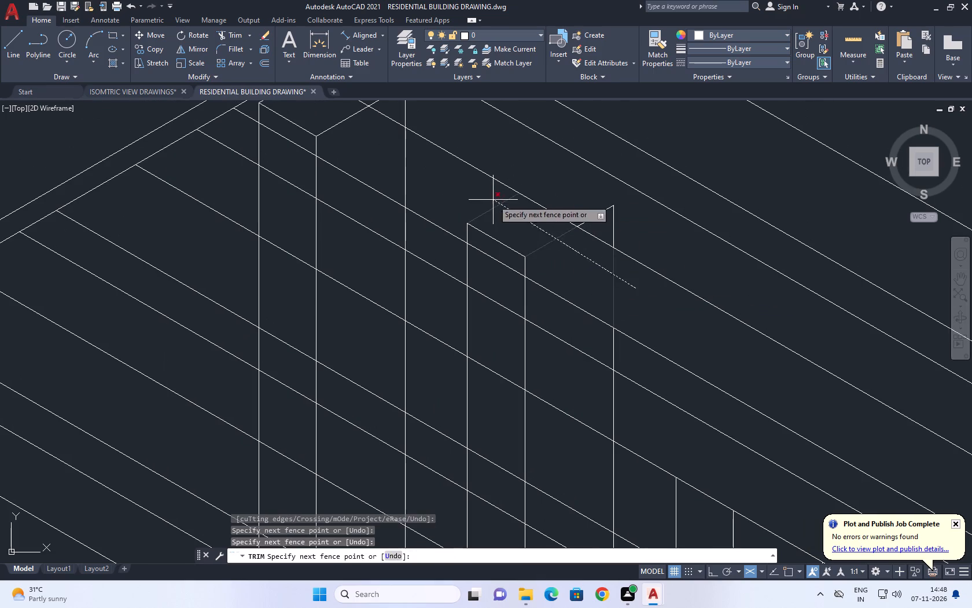
pyautogui.click(492, 200)
pyautogui.click(510, 248)
pyautogui.click(525, 259)
pyautogui.click(487, 236)
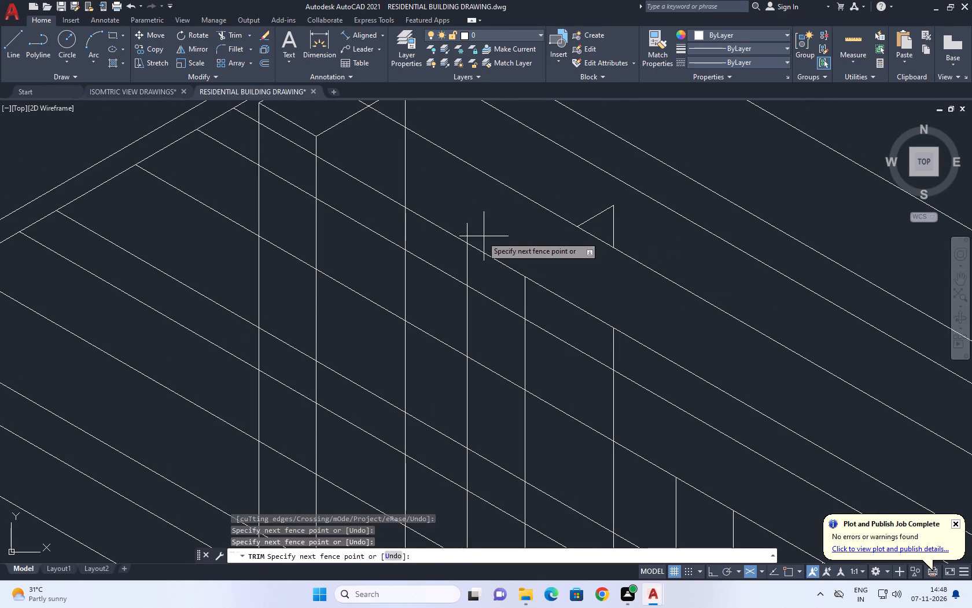
pyautogui.click(467, 228)
pyautogui.moveTo(605, 219); pyautogui.dragTo(613, 222)
pyautogui.click(593, 203)
pyautogui.click(605, 214)
pyautogui.moveTo(619, 222); pyautogui.dragTo(646, 233)
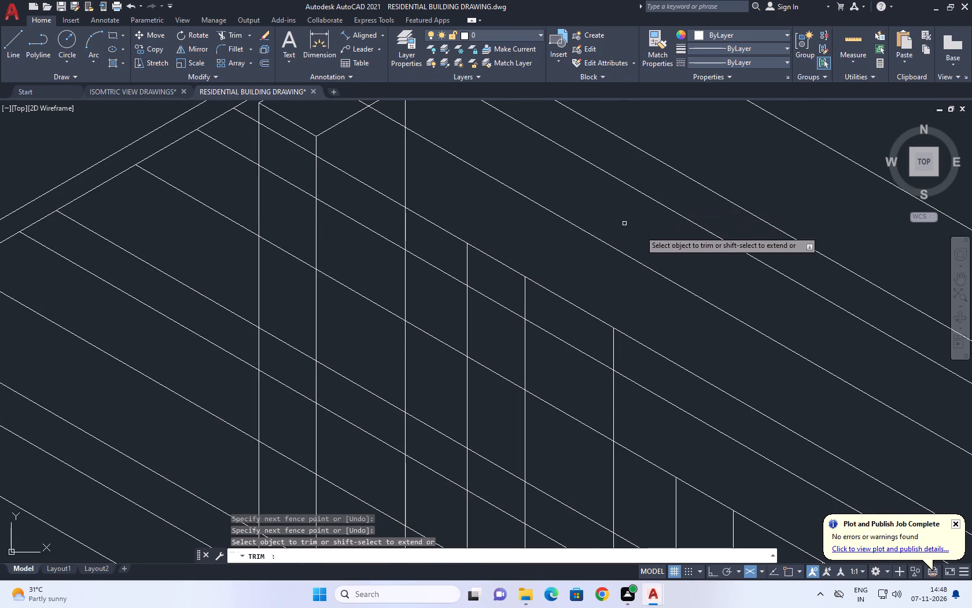
pyautogui.moveTo(646, 233); pyautogui.dragTo(647, 233)
# Remove the fourth copied panel's top edges and trim its verticals back to the next-to-last slat's upper edge.
pyautogui.moveTo(451, 180); pyautogui.dragTo(533, 285, button='middle')
pyautogui.click(508, 280)
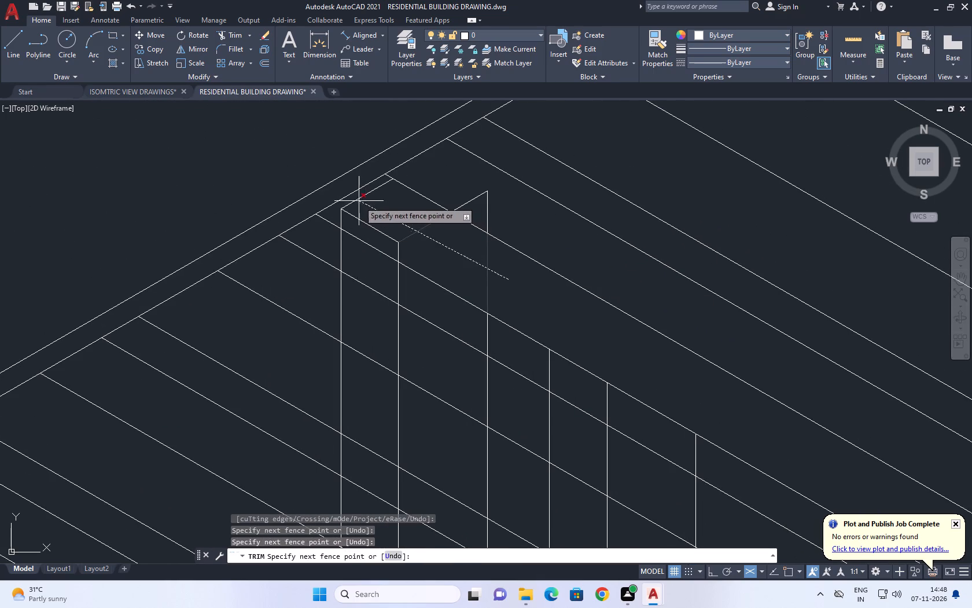
pyautogui.click(356, 200)
pyautogui.click(358, 217)
pyautogui.click(396, 243)
pyautogui.click(412, 248)
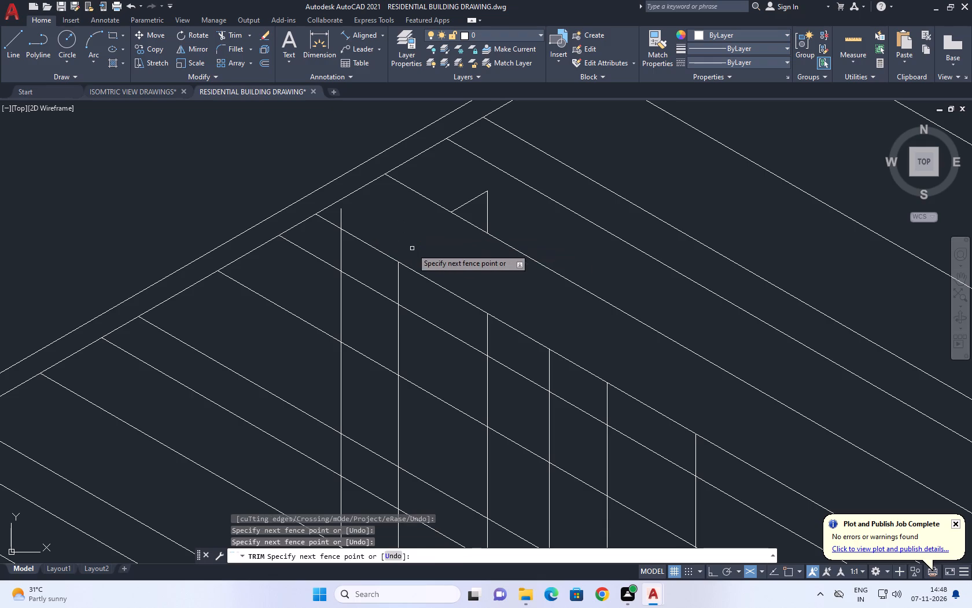
pyautogui.click(469, 189)
pyautogui.moveTo(507, 221); pyautogui.dragTo(517, 228)
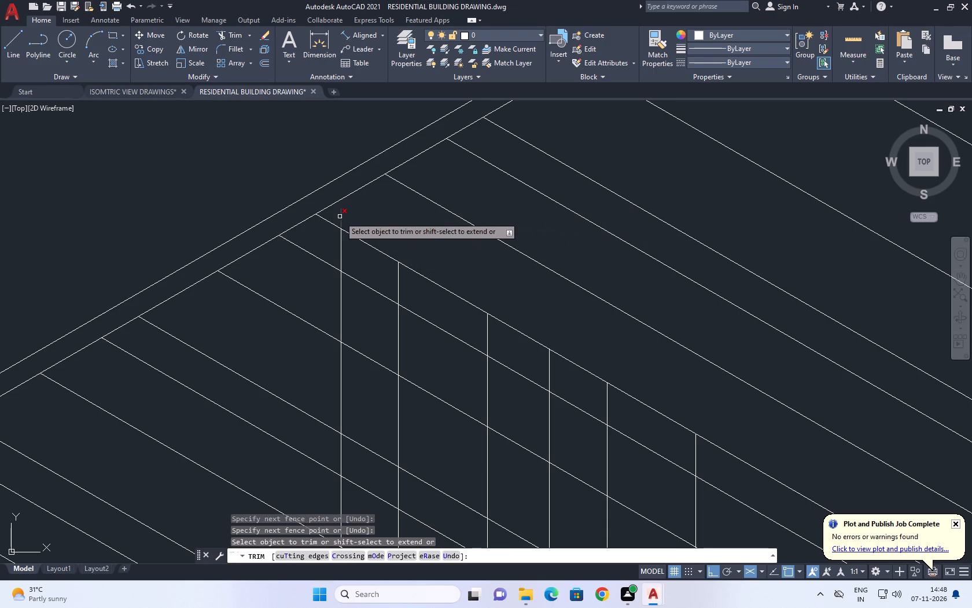
pyautogui.click(340, 217)
# Trim the third and fourth copied panels' verticals where they cross the next-to-last slat's top and side faces.
pyautogui.scroll(-4, 375, 212)
pyautogui.scroll(2, 432, 265)
pyautogui.scroll(1, 398, 218)
pyautogui.moveTo(400, 218); pyautogui.dragTo(464, 280, button='middle')
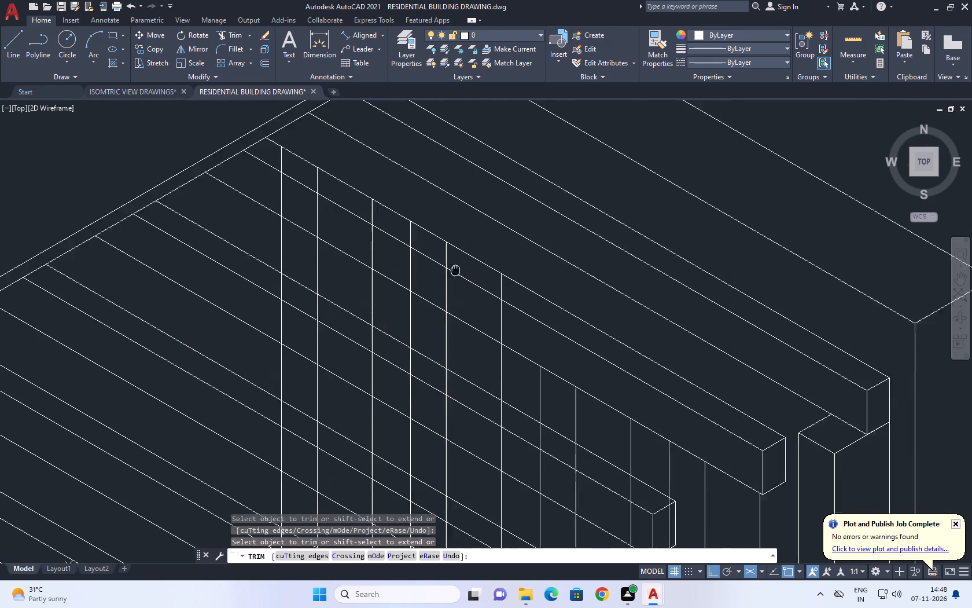
pyautogui.moveTo(464, 280); pyautogui.dragTo(481, 291, button='middle')
pyautogui.scroll(1, 535, 306)
pyautogui.click(547, 315)
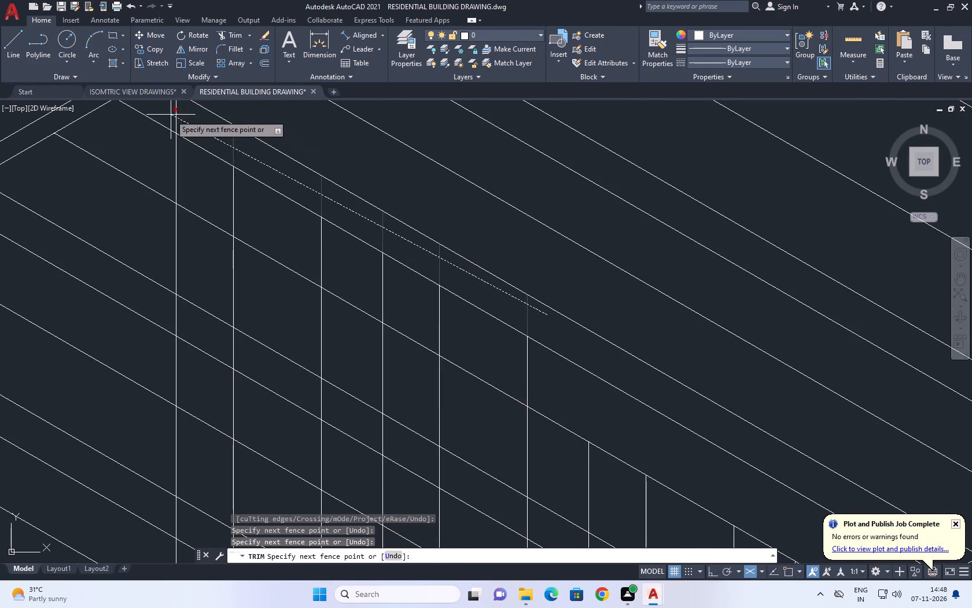
pyautogui.click(170, 115)
pyautogui.click(555, 376)
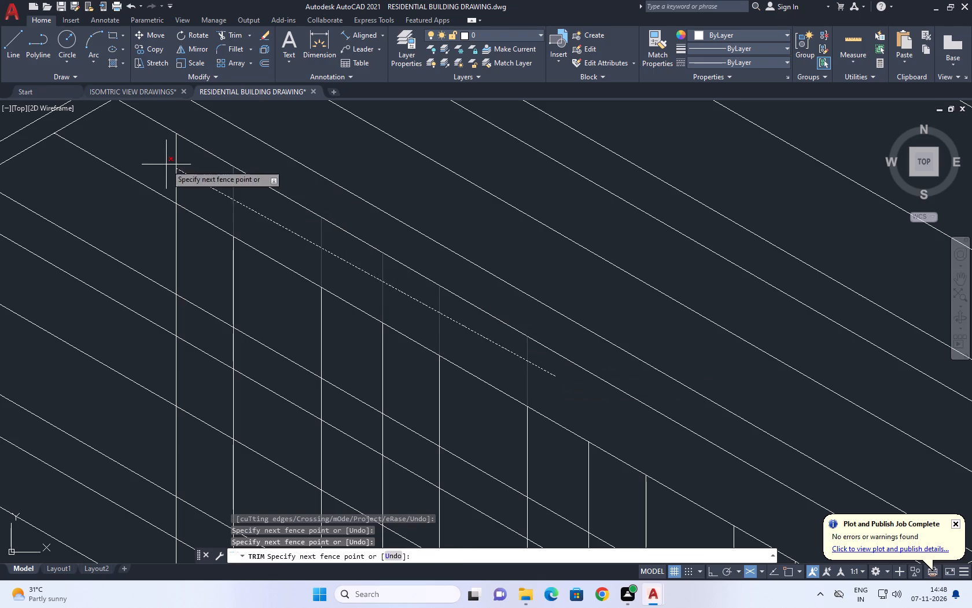
pyautogui.click(145, 152)
# Trim the panel verticals across the fourth slat from the end and in the gap between it and the third slat.
pyautogui.scroll(-2, 466, 324)
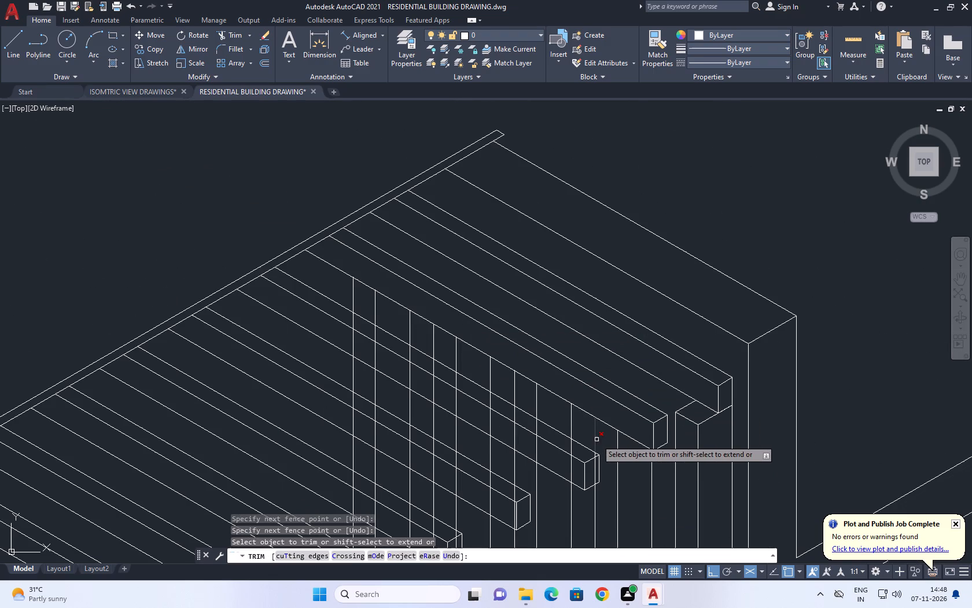
pyautogui.scroll(-2, 592, 431)
pyautogui.moveTo(602, 437); pyautogui.dragTo(595, 355, button='middle')
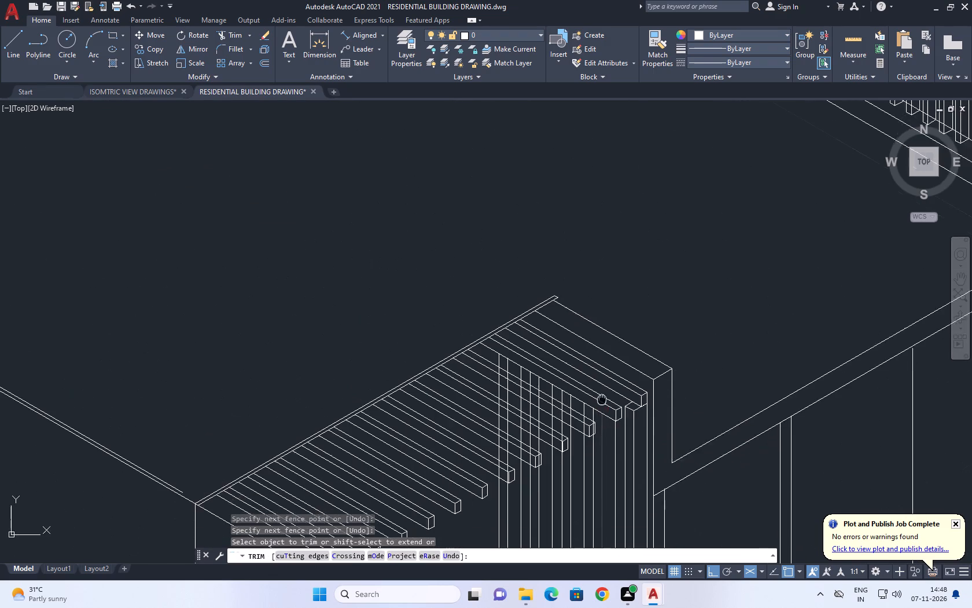
pyautogui.moveTo(595, 355); pyautogui.dragTo(580, 301, button='middle')
pyautogui.scroll(-1, 569, 302)
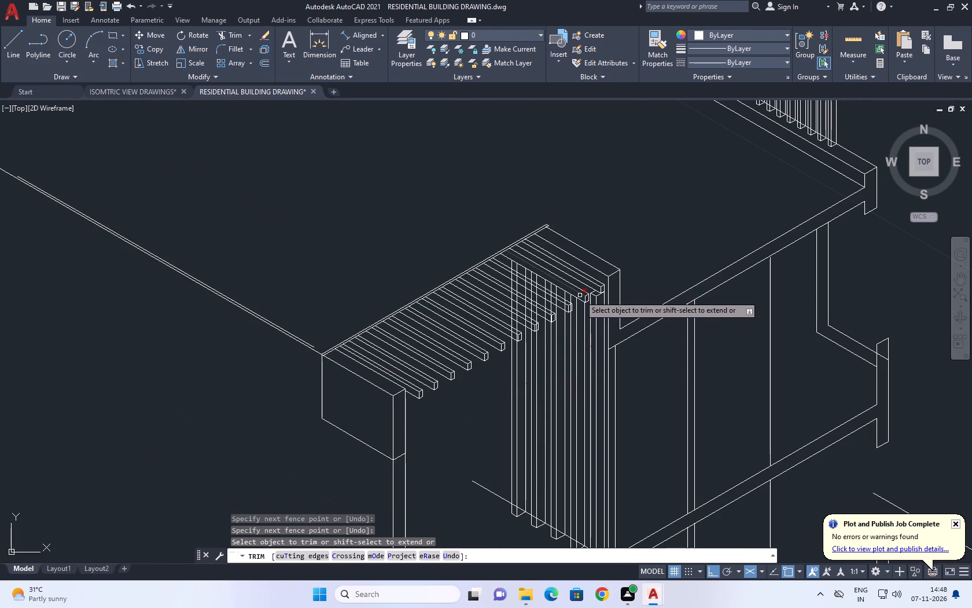
pyautogui.scroll(4, 529, 313)
pyautogui.click(425, 220)
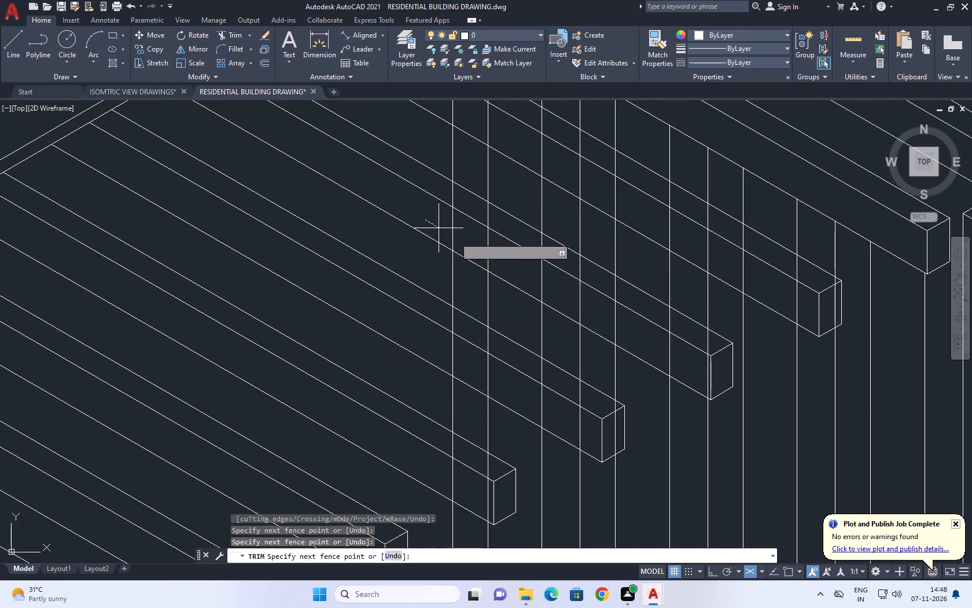
pyautogui.scroll(2, 705, 380)
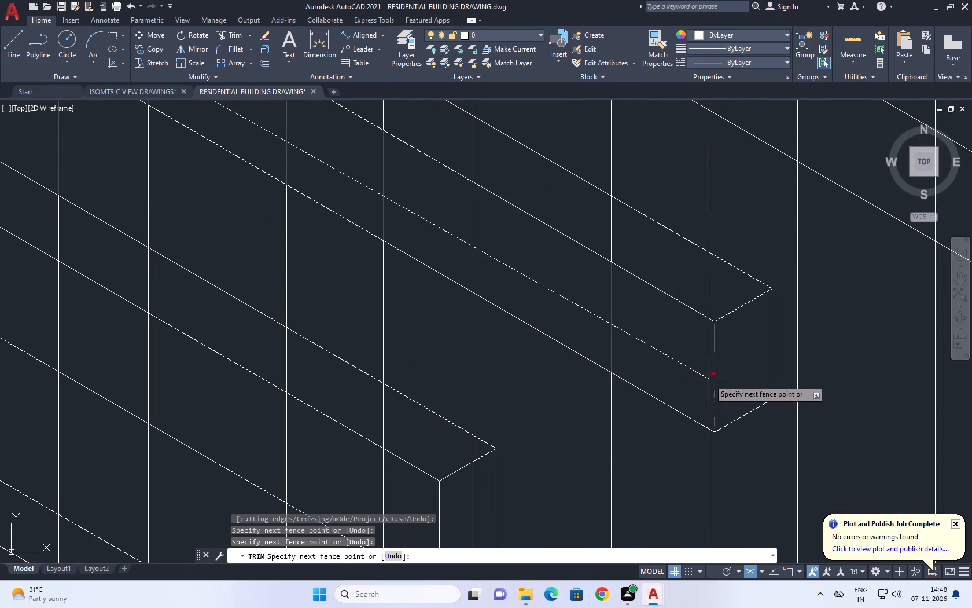
pyautogui.click(709, 379)
pyautogui.moveTo(587, 292); pyautogui.dragTo(653, 380, button='middle')
pyautogui.scroll(-2, 562, 311)
pyautogui.click(494, 241)
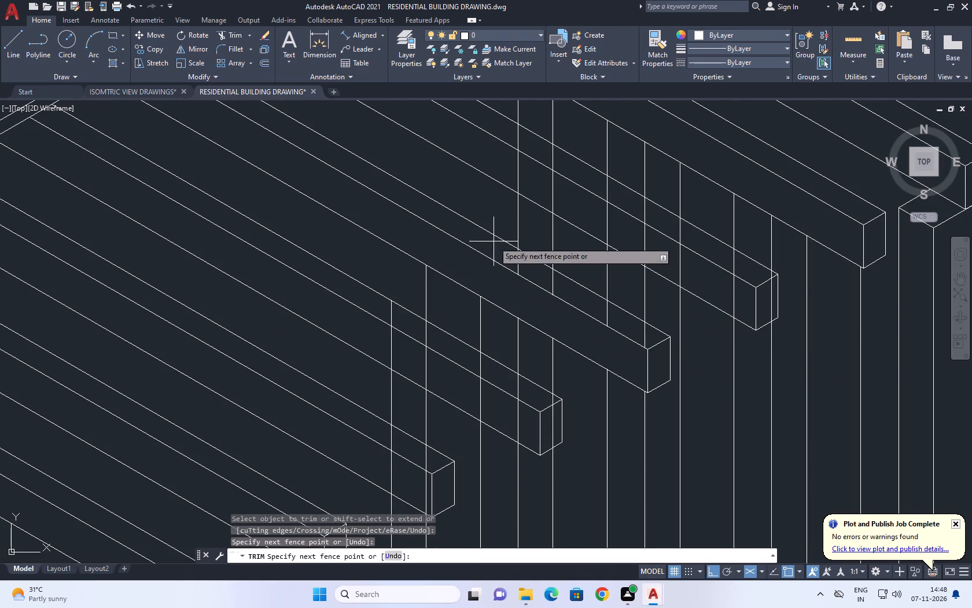
pyautogui.click(646, 335)
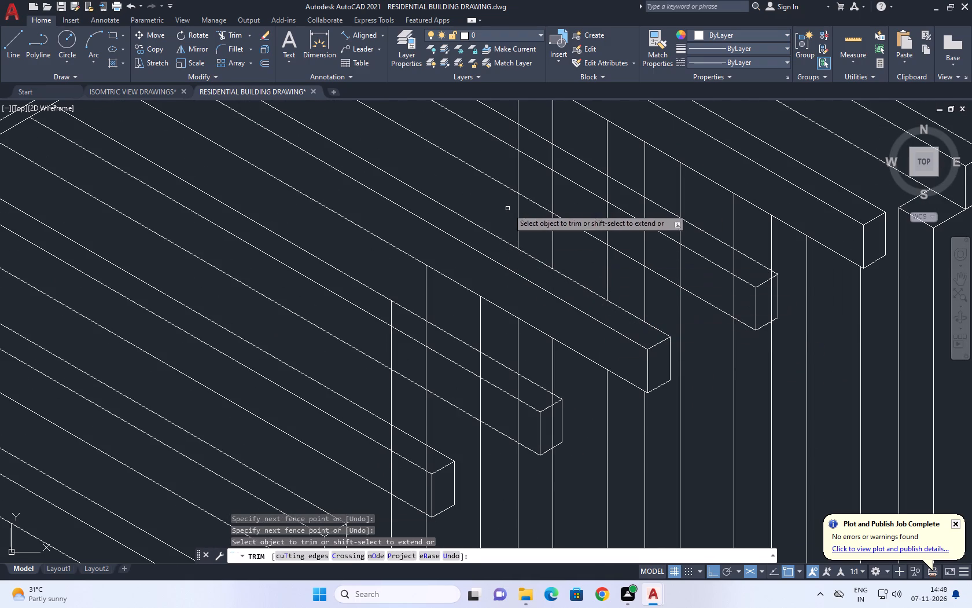
pyautogui.click(504, 207)
pyautogui.click(654, 293)
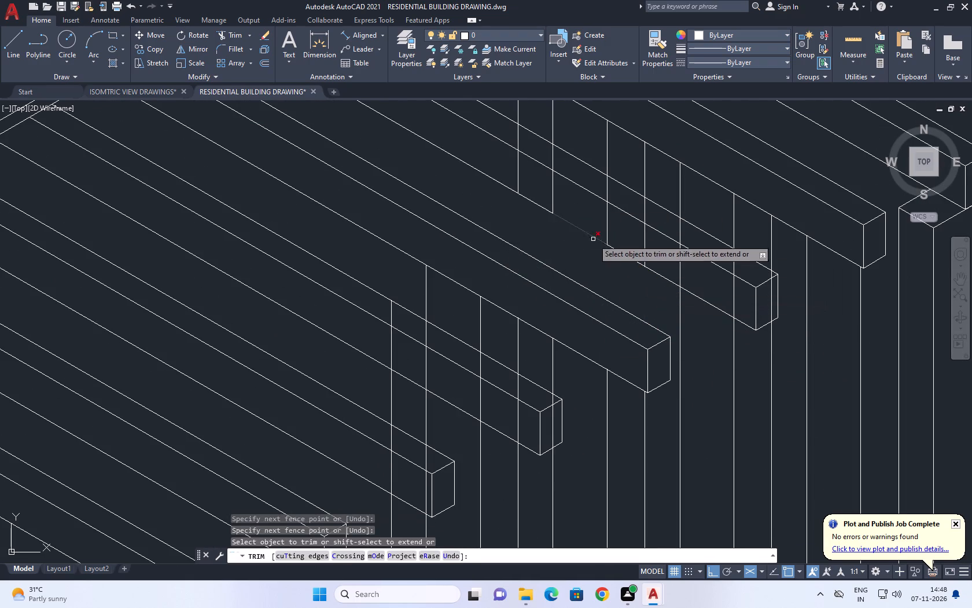
# Trim the panel verticals across the third slat from the end, and remove the farther panels' pieces between it and the next-to-last slat.
pyautogui.moveTo(593, 239); pyautogui.dragTo(608, 280, button='middle')
pyautogui.click(524, 205)
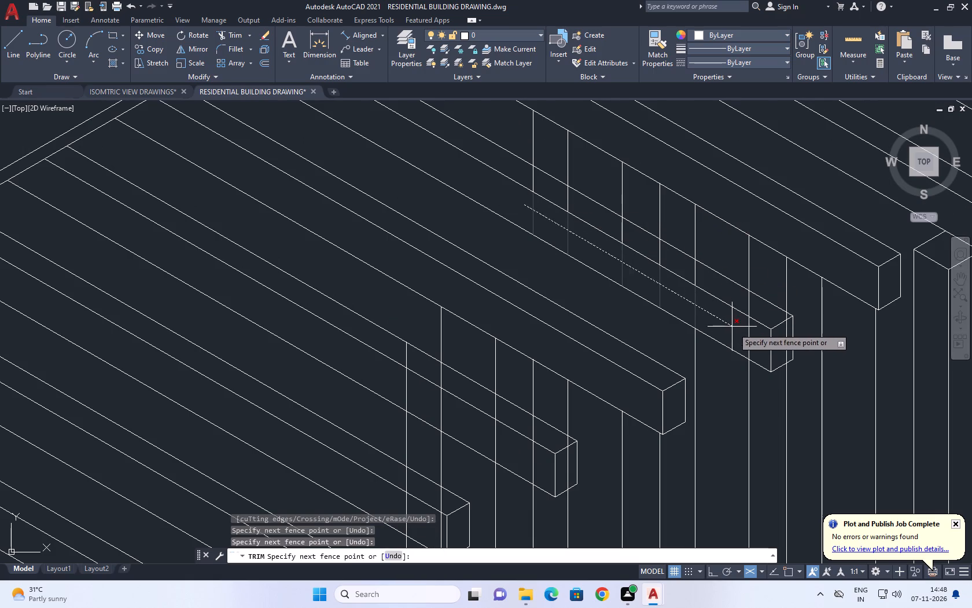
pyautogui.moveTo(753, 339); pyautogui.dragTo(760, 347)
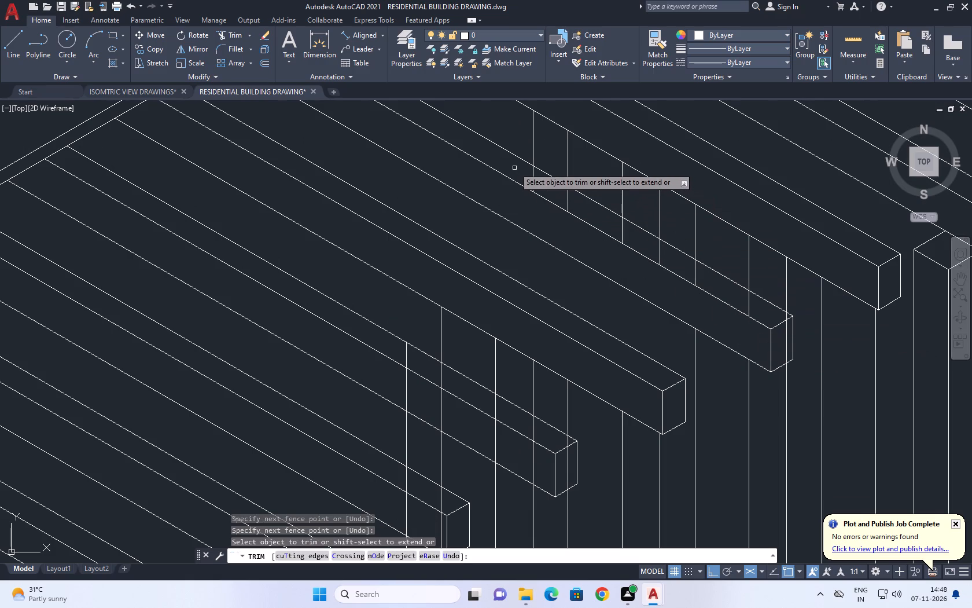
pyautogui.click(518, 167)
pyautogui.click(755, 303)
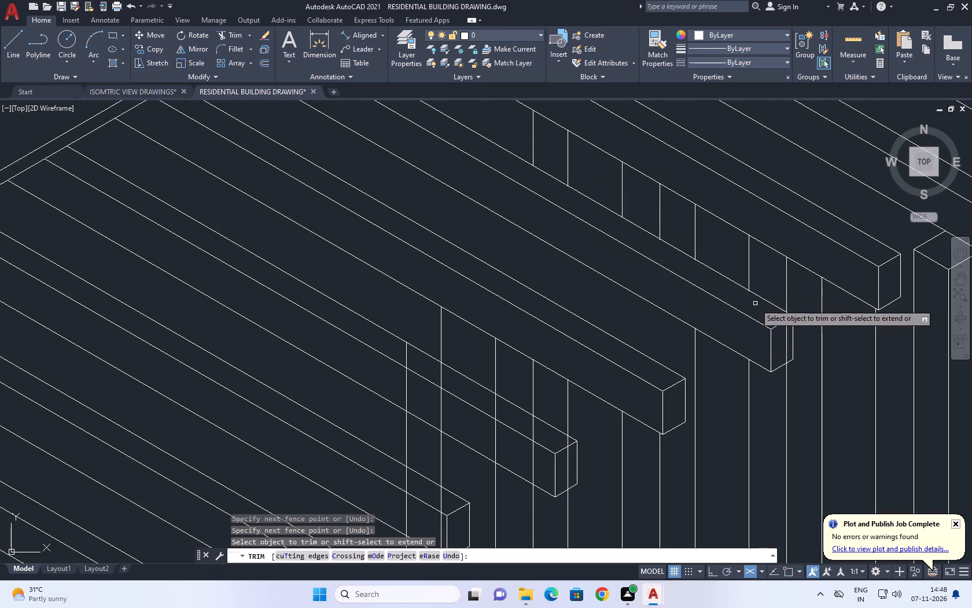
pyautogui.click(526, 135)
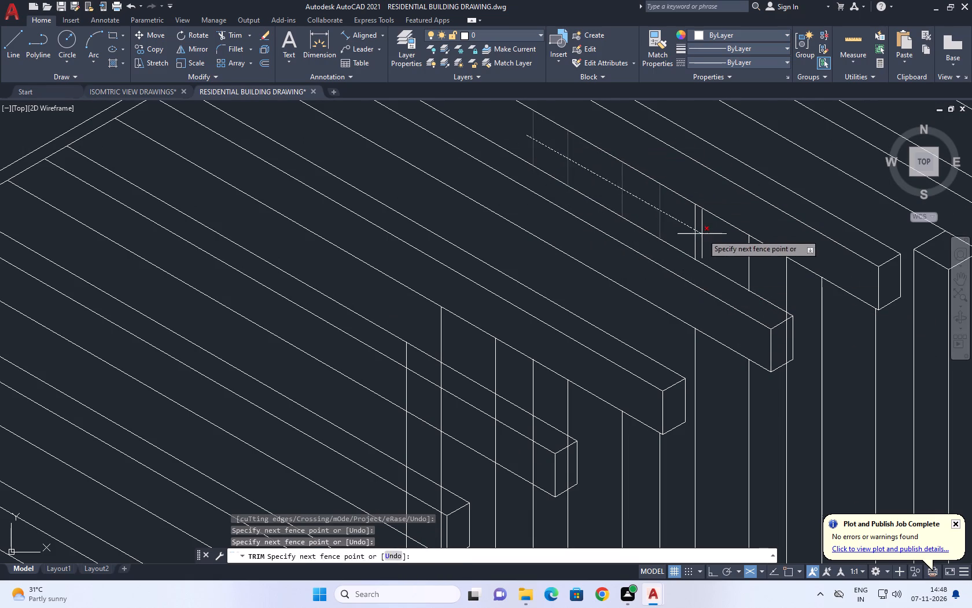
pyautogui.click(703, 235)
pyautogui.scroll(2, 785, 355)
pyautogui.click(791, 330)
pyautogui.moveTo(774, 336); pyautogui.dragTo(772, 341)
# Trim the panel verticals across the fifth slat's end face and across the sixth slat's top and side faces.
pyautogui.scroll(-2, 698, 328)
pyautogui.moveTo(728, 362); pyautogui.dragTo(716, 269, button='middle')
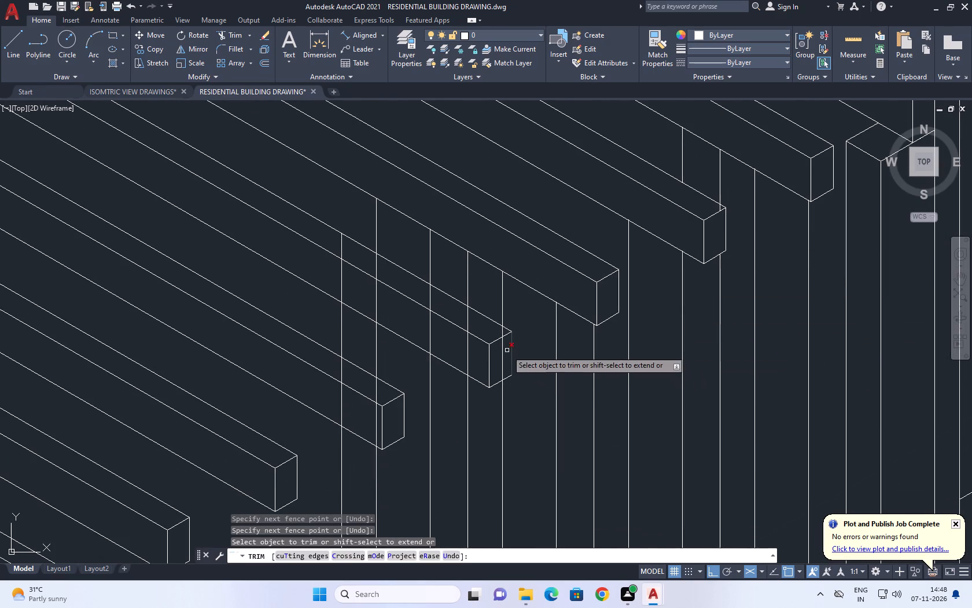
pyautogui.click(501, 349)
pyautogui.moveTo(459, 374); pyautogui.dragTo(535, 314, button='middle')
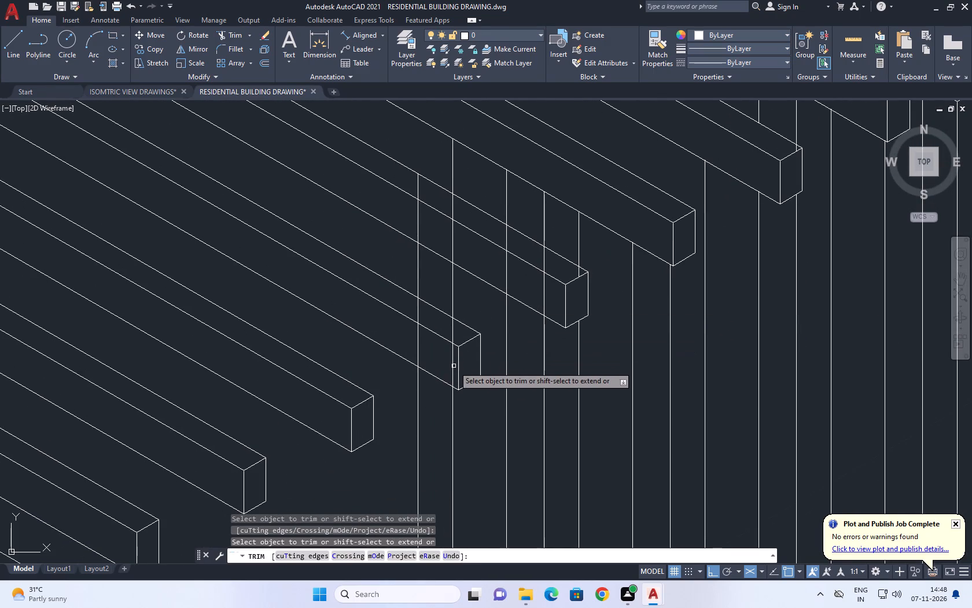
pyautogui.click(452, 366)
pyautogui.click(432, 347)
pyautogui.click(407, 335)
pyautogui.click(410, 303)
pyautogui.click(455, 329)
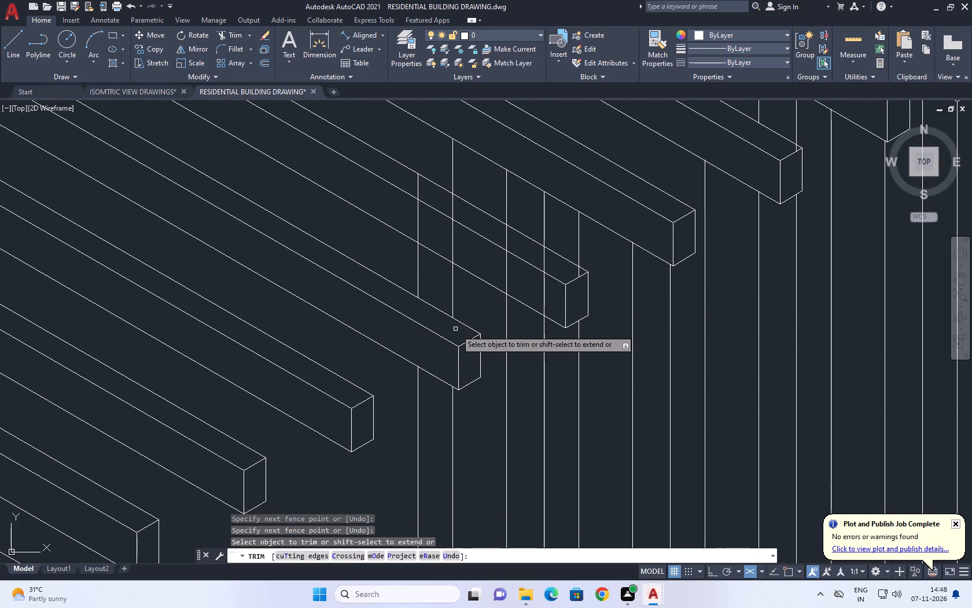
# Trim the panel verticals across the fifth slat's side and top faces, including the remnant at its end corner.
pyautogui.click(400, 199)
pyautogui.click(547, 292)
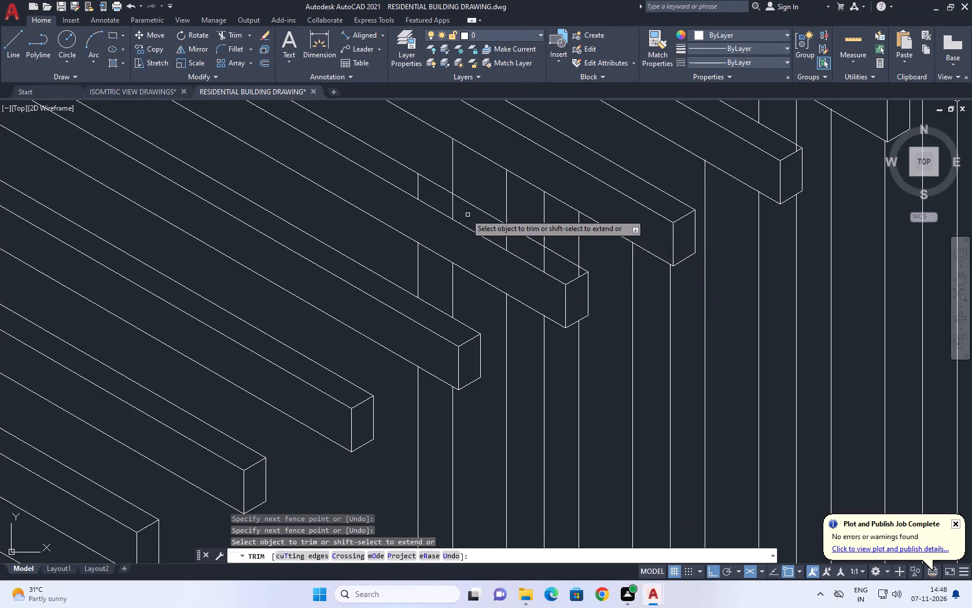
pyautogui.click(413, 178)
pyautogui.click(558, 262)
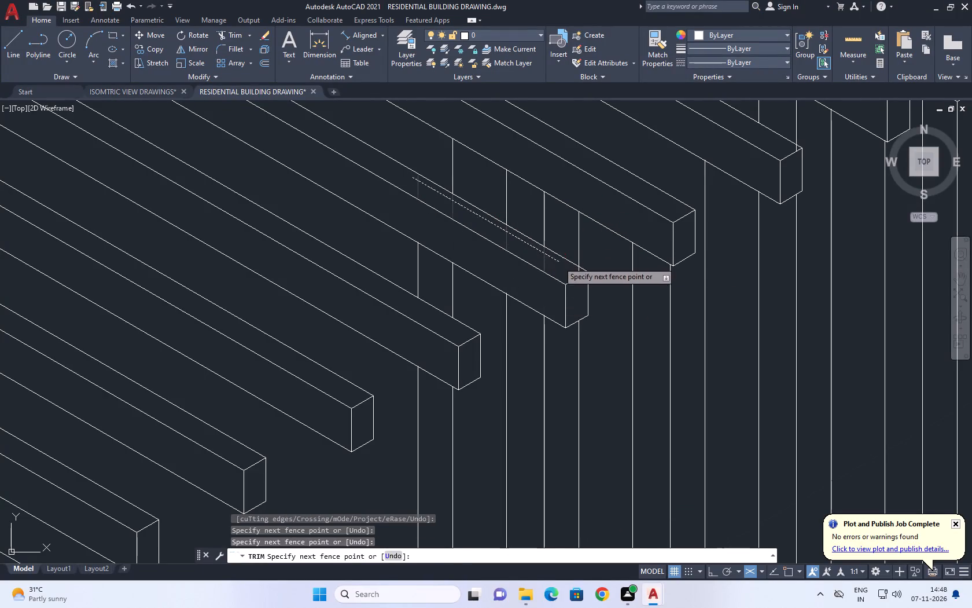
pyautogui.scroll(2, 564, 268)
pyautogui.click(596, 275)
# Remove the leftover vertical pieces in the gaps between the fourth, fifth and sixth slats and between the second and third slats.
pyautogui.scroll(-2, 542, 277)
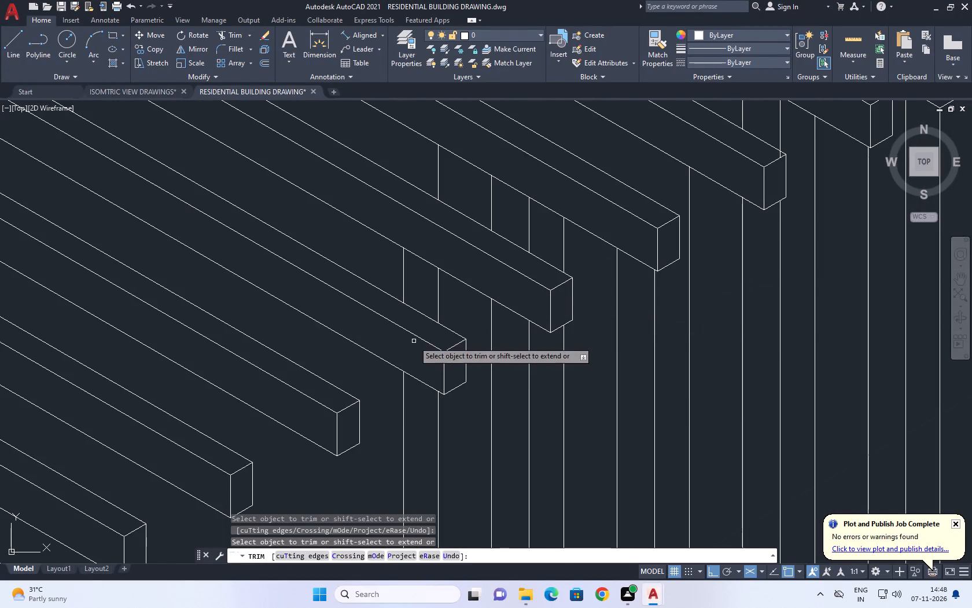
pyautogui.moveTo(421, 338); pyautogui.dragTo(462, 313, button='middle')
pyautogui.scroll(-3, 492, 290)
pyautogui.moveTo(577, 241); pyautogui.dragTo(580, 255, button='middle')
pyautogui.scroll(2, 481, 279)
pyautogui.click(500, 251)
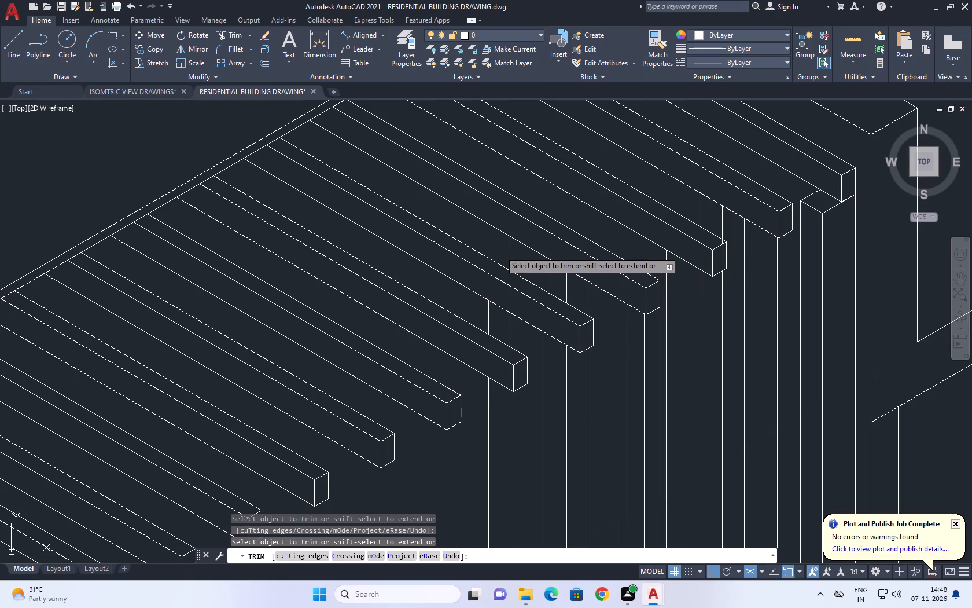
pyautogui.click(590, 303)
pyautogui.click(513, 335)
pyautogui.click(477, 313)
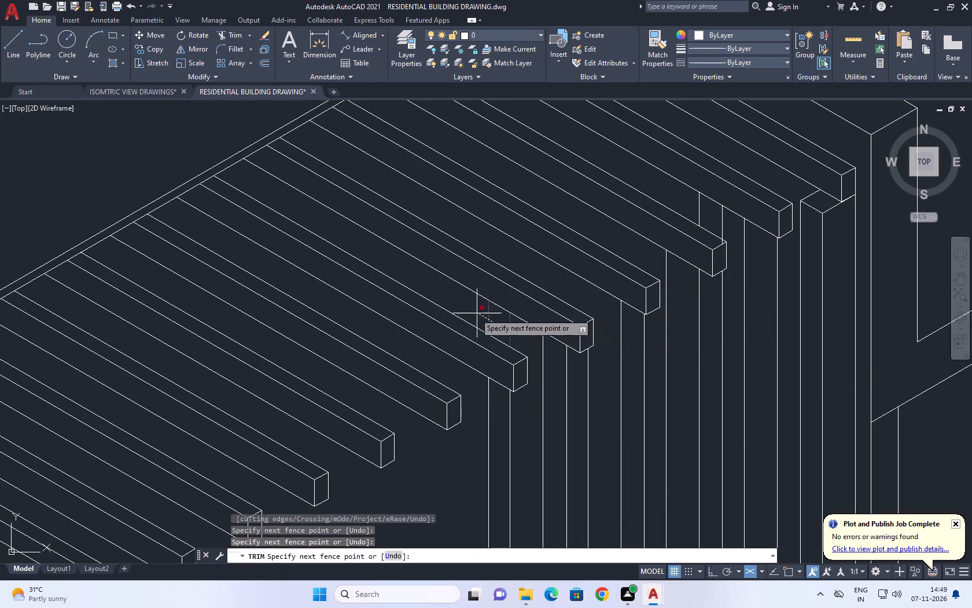
pyautogui.moveTo(669, 239); pyautogui.dragTo(635, 318, button='middle')
pyautogui.scroll(1, 673, 295)
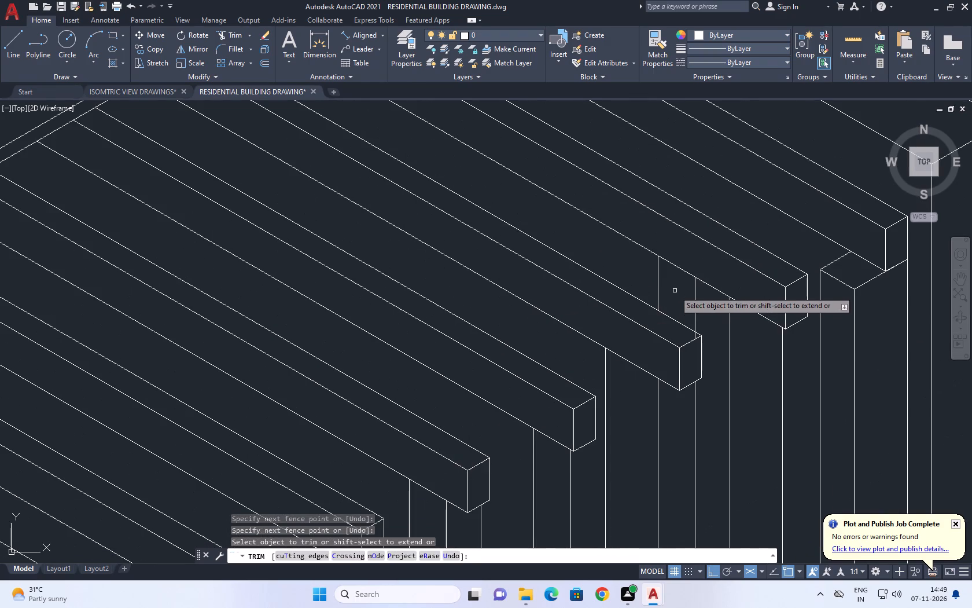
pyautogui.click(702, 305)
pyautogui.click(643, 265)
pyautogui.scroll(2, 678, 320)
pyautogui.click(717, 356)
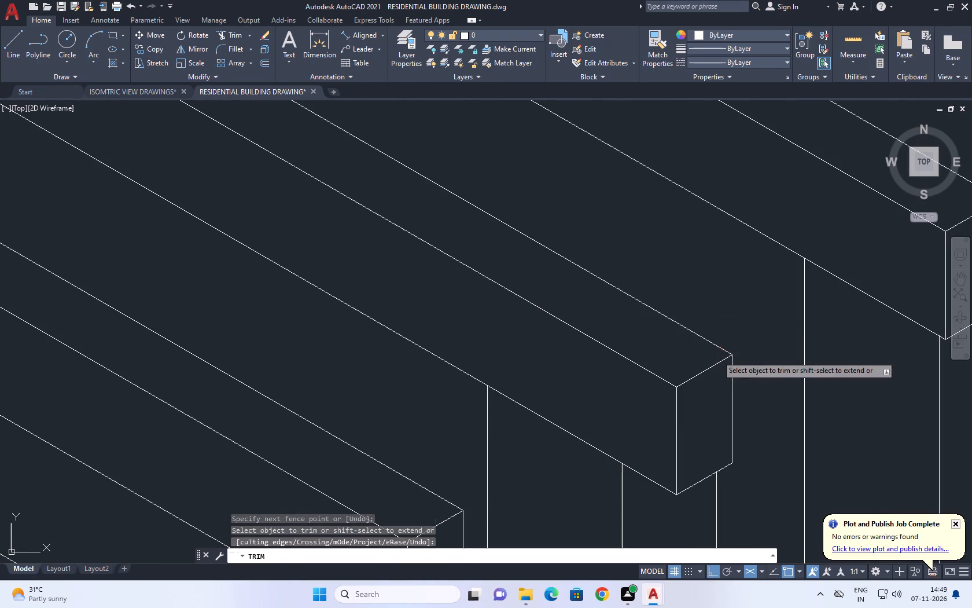
# Trim the base line where it extends beyond the farthest copied panel, and finish trimming.
pyautogui.scroll(-4, 593, 334)
pyautogui.moveTo(719, 335); pyautogui.dragTo(564, 195, button='middle')
pyautogui.scroll(-2, 574, 203)
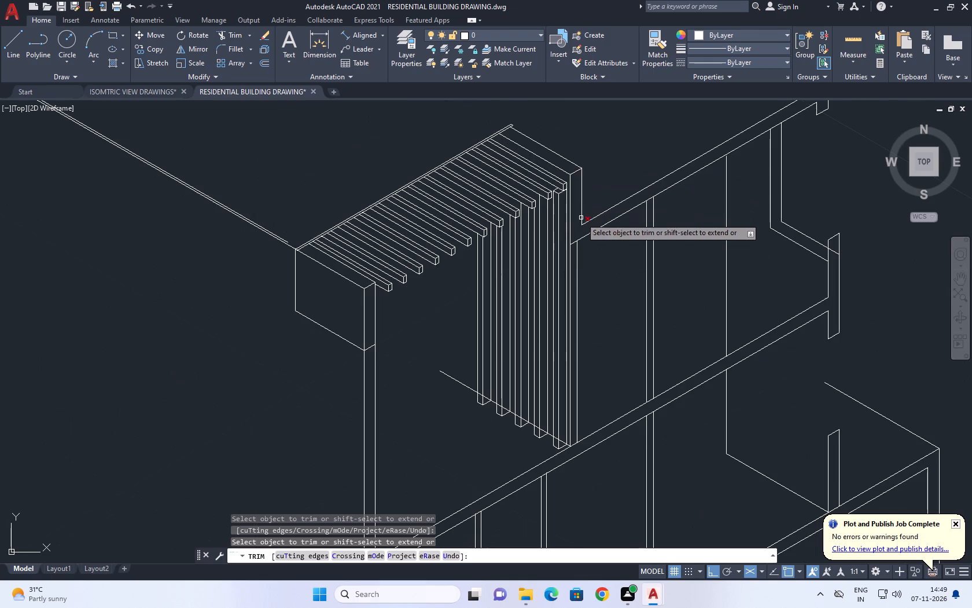
pyautogui.click(454, 363)
pyautogui.click(422, 406)
pyautogui.scroll(3, 456, 433)
pyautogui.press('space')
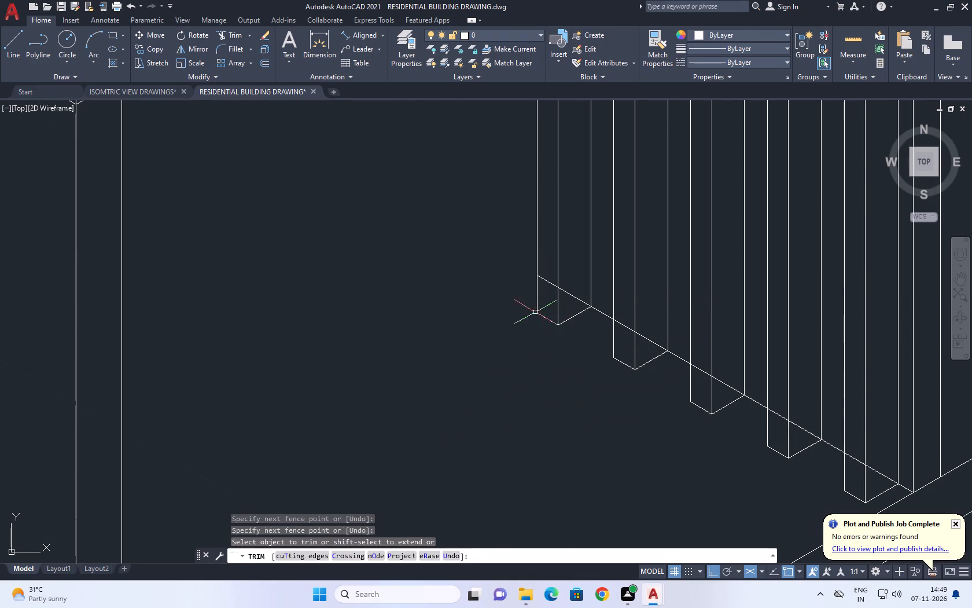
# Erase the long base line running across the lower ends of the five upright panels.
pyautogui.click(607, 314)
pyautogui.press('Delete')
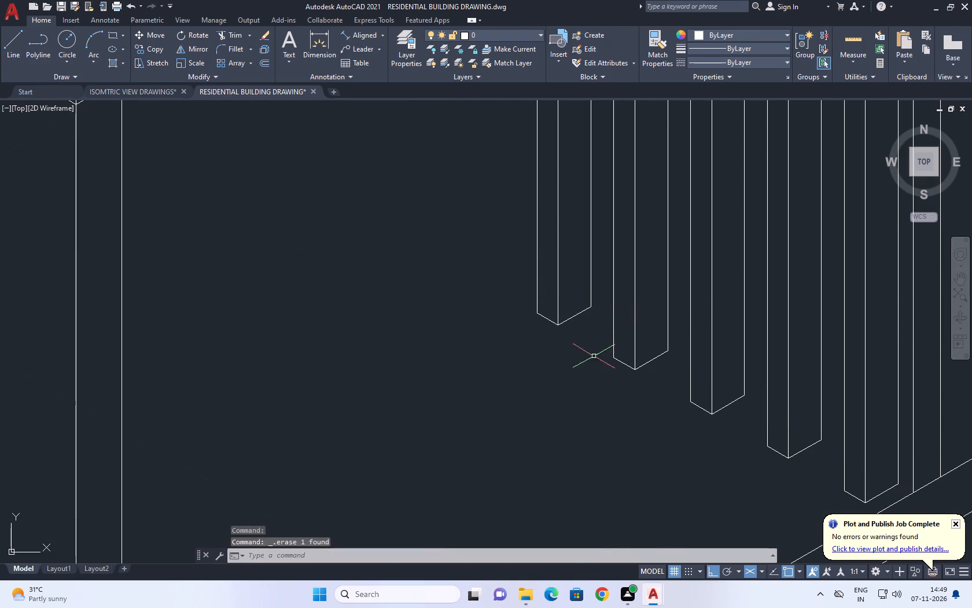
# Draw a line along the panels' front bottom edges, from the nearest panel's lowest corner to the farthest panel's outer bottom corner.
pyautogui.scroll(-4, 588, 365)
pyautogui.moveTo(647, 394); pyautogui.dragTo(699, 433, button='middle')
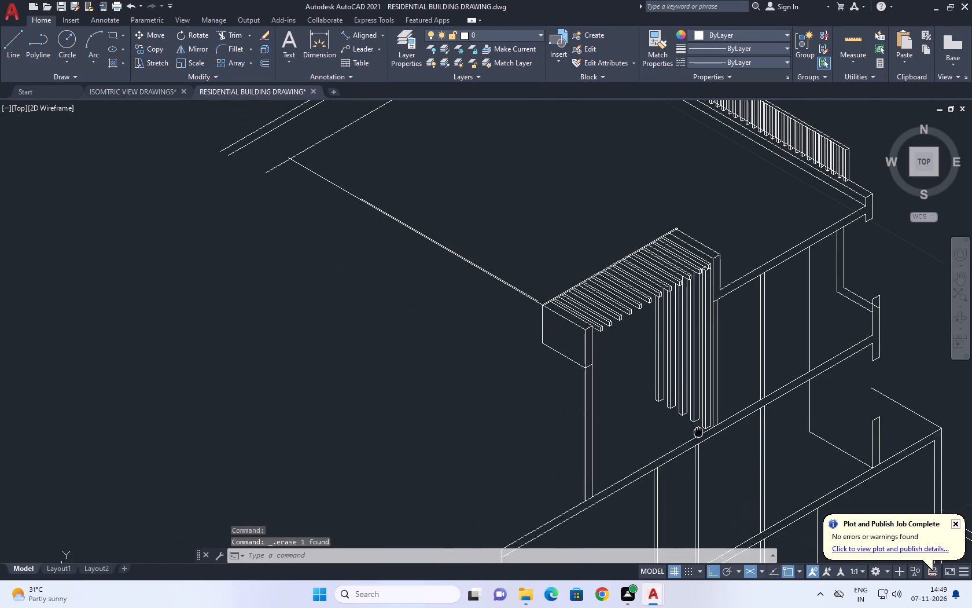
pyautogui.moveTo(699, 433); pyautogui.dragTo(701, 439, button='middle')
pyautogui.scroll(3, 701, 443)
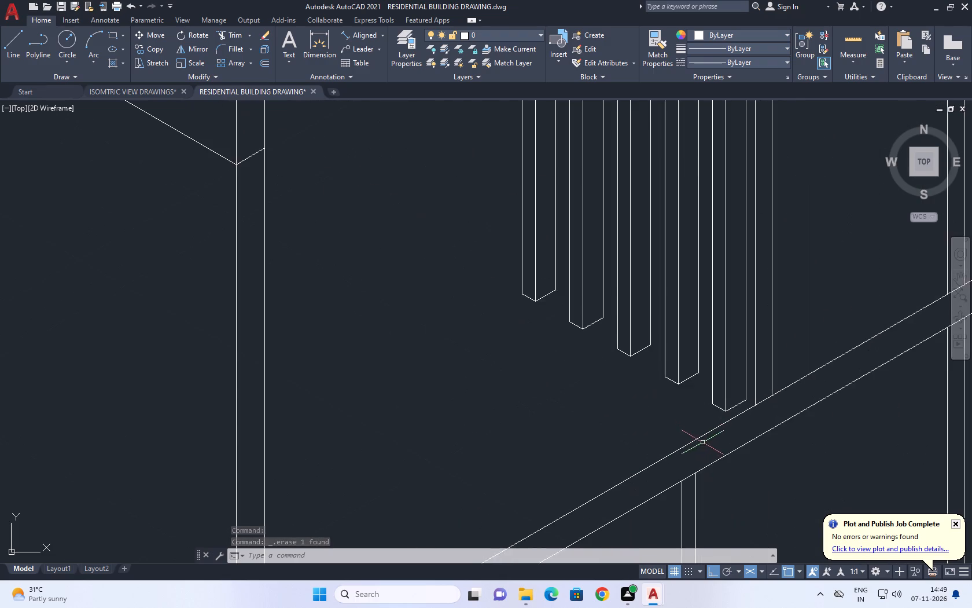
pyautogui.moveTo(726, 439); pyautogui.dragTo(774, 452, button='middle')
pyautogui.press('l')
pyautogui.press('space')
pyautogui.click(774, 426)
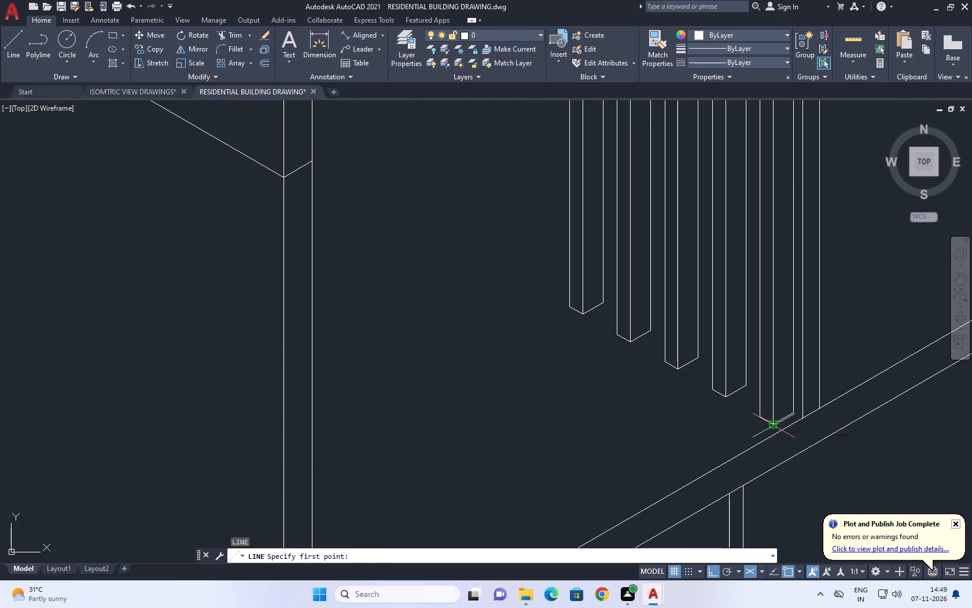
pyautogui.scroll(2, 588, 338)
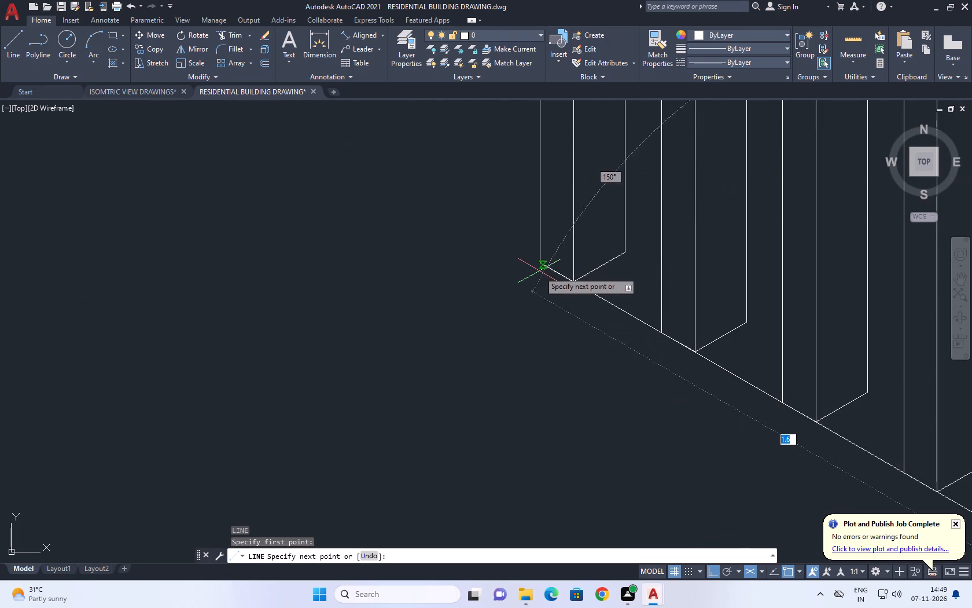
pyautogui.click(540, 266)
pyautogui.press('space')
# Draw a parallel line joining the panels' rear bottom corners, from the nearest panel to the farthest panel.
pyautogui.scroll(-3, 494, 281)
pyautogui.press('space')
pyautogui.scroll(3, 634, 338)
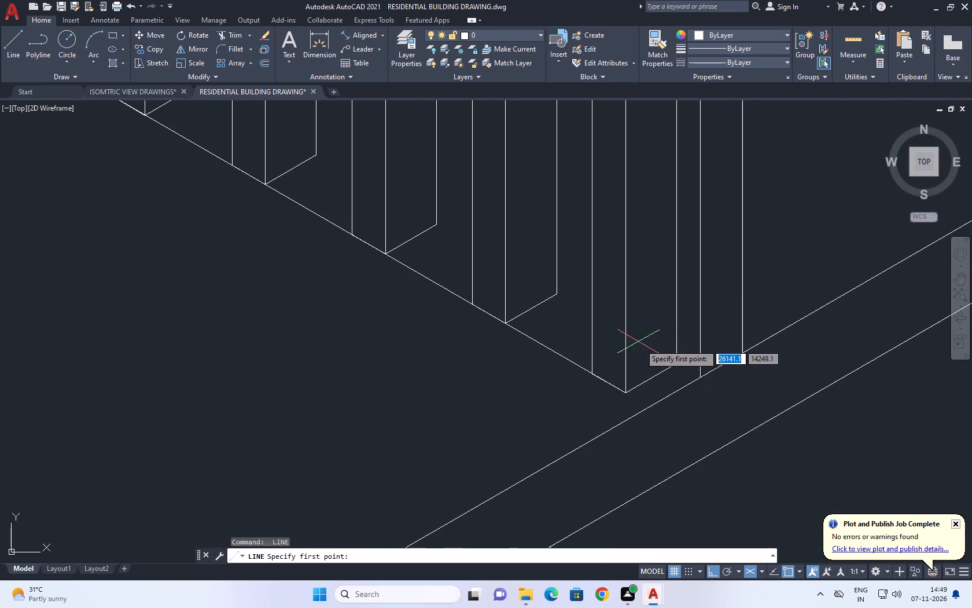
pyautogui.click(678, 364)
pyautogui.scroll(-1, 527, 305)
pyautogui.moveTo(479, 272); pyautogui.dragTo(625, 412, button='middle')
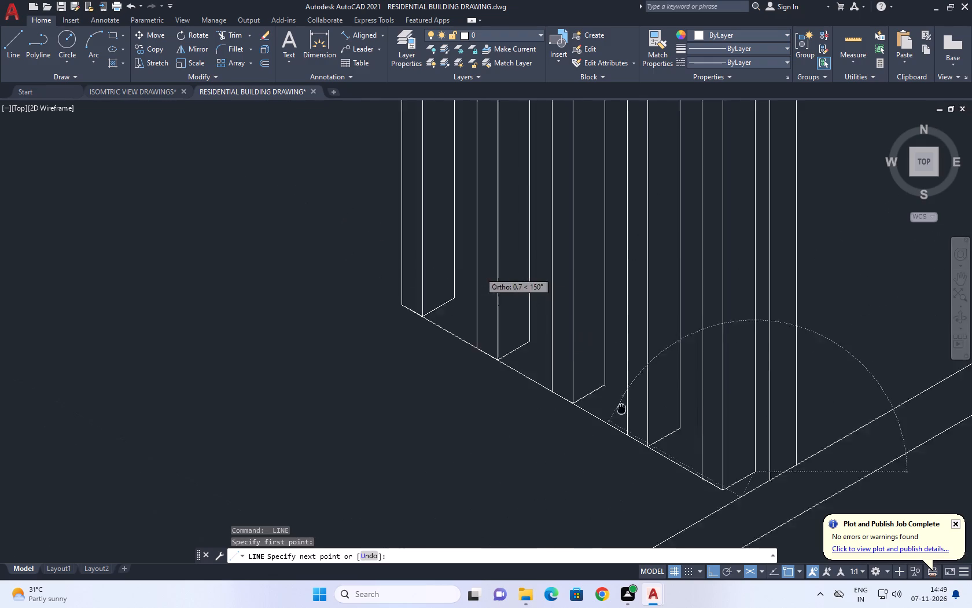
pyautogui.scroll(2, 492, 323)
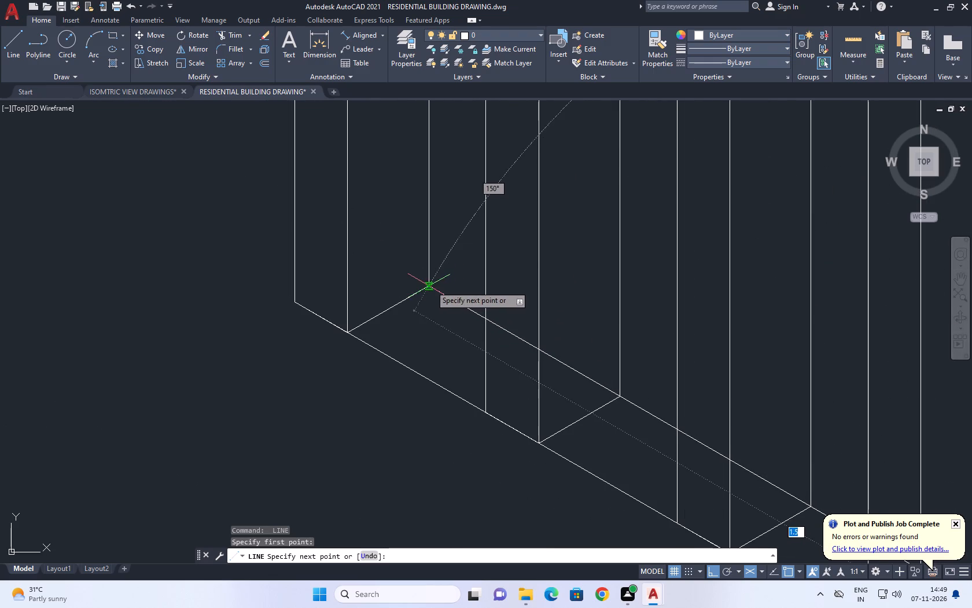
pyautogui.click(430, 285)
pyautogui.press('space')
# Trim the rear base line where it crosses the narrow faces of the four nearer panels, and finish trimming.
pyautogui.scroll(-3, 398, 284)
pyautogui.moveTo(519, 338); pyautogui.dragTo(547, 366, button='middle')
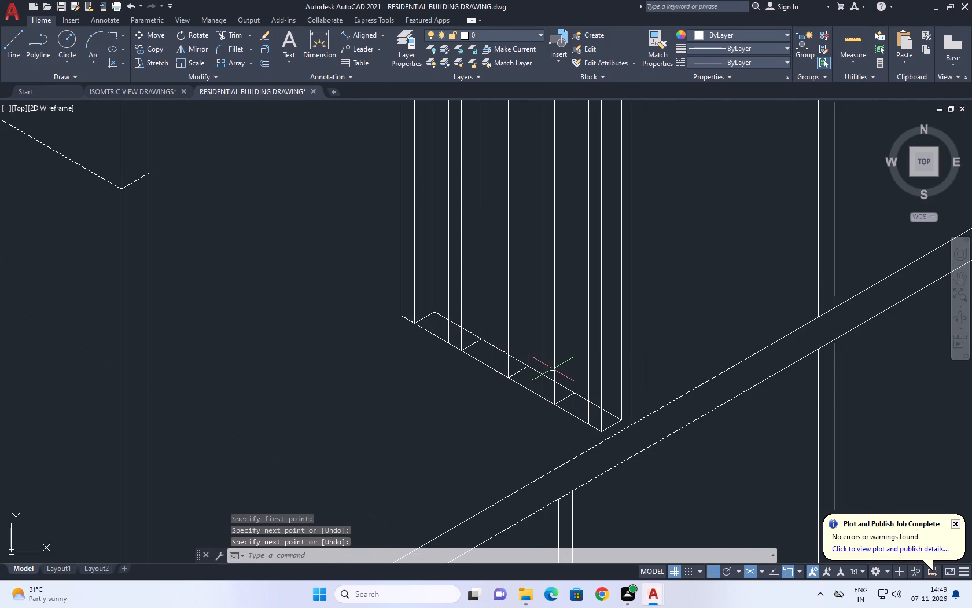
pyautogui.write('TR')
pyautogui.press('space')
pyautogui.scroll(2, 577, 418)
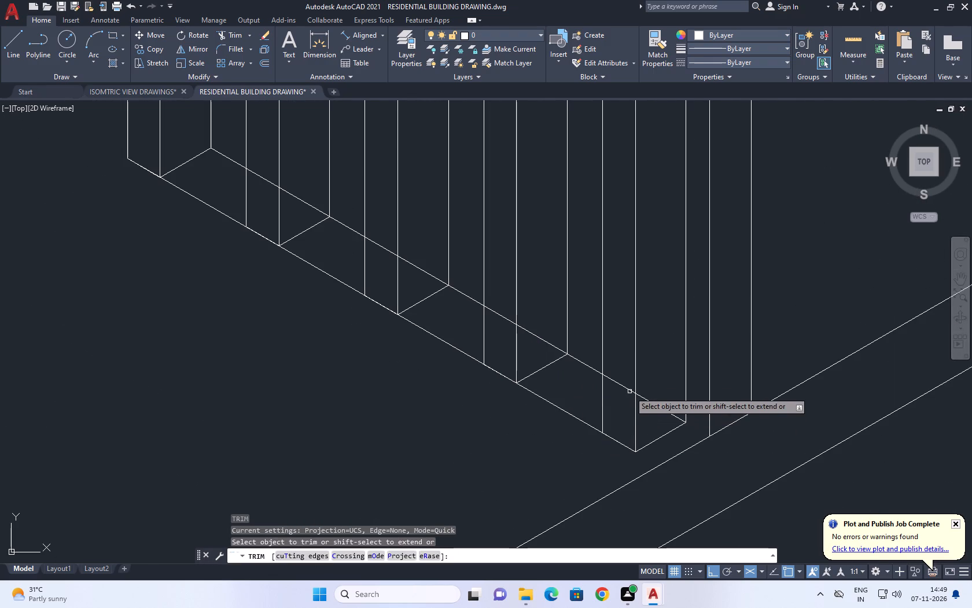
pyautogui.click(629, 389)
pyautogui.moveTo(618, 376); pyautogui.dragTo(651, 435, button='middle')
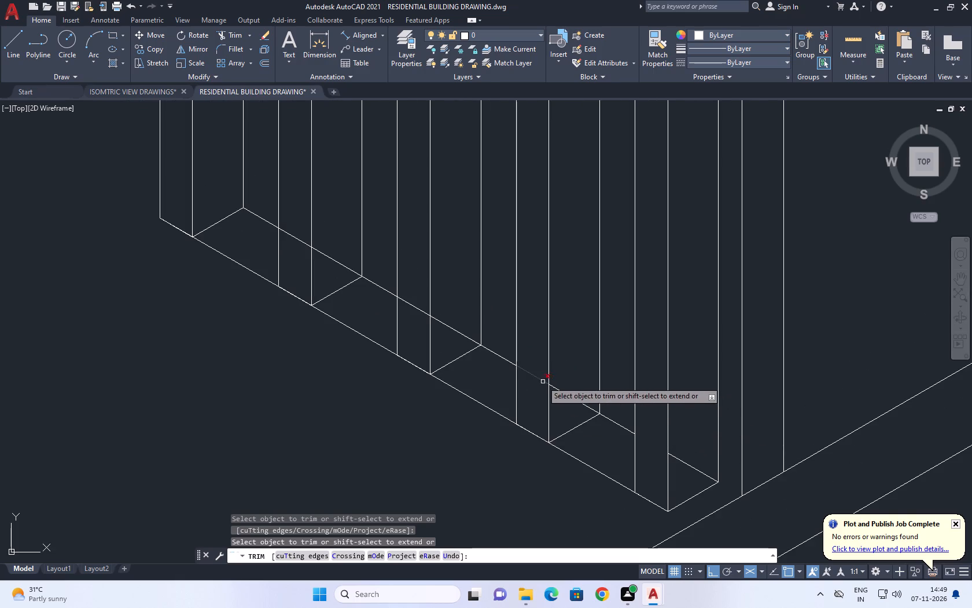
pyautogui.click(540, 378)
pyautogui.moveTo(536, 365); pyautogui.dragTo(605, 434, button='middle')
pyautogui.click(487, 373)
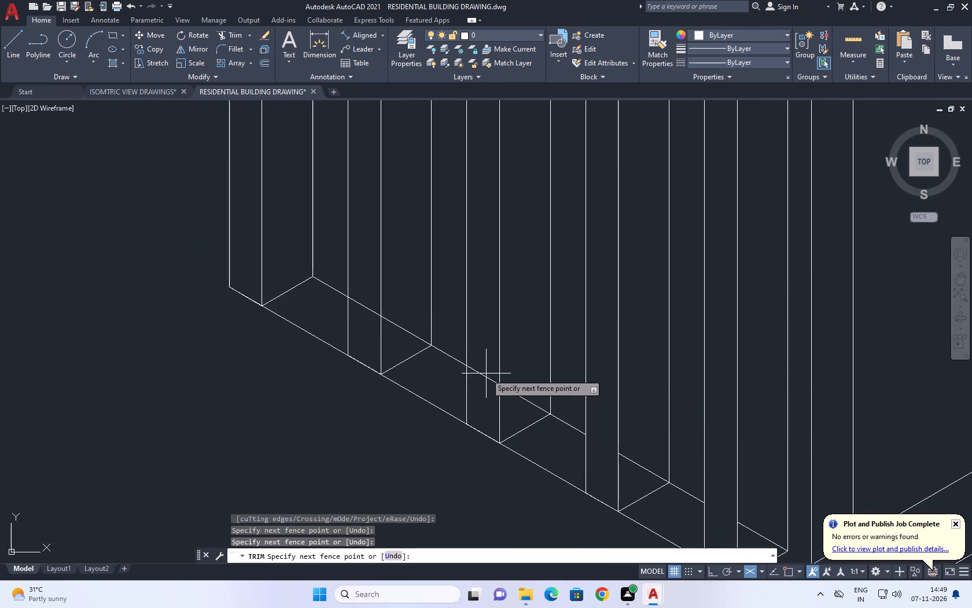
pyautogui.moveTo(484, 408); pyautogui.dragTo(485, 413)
pyautogui.click(362, 313)
pyautogui.click(366, 294)
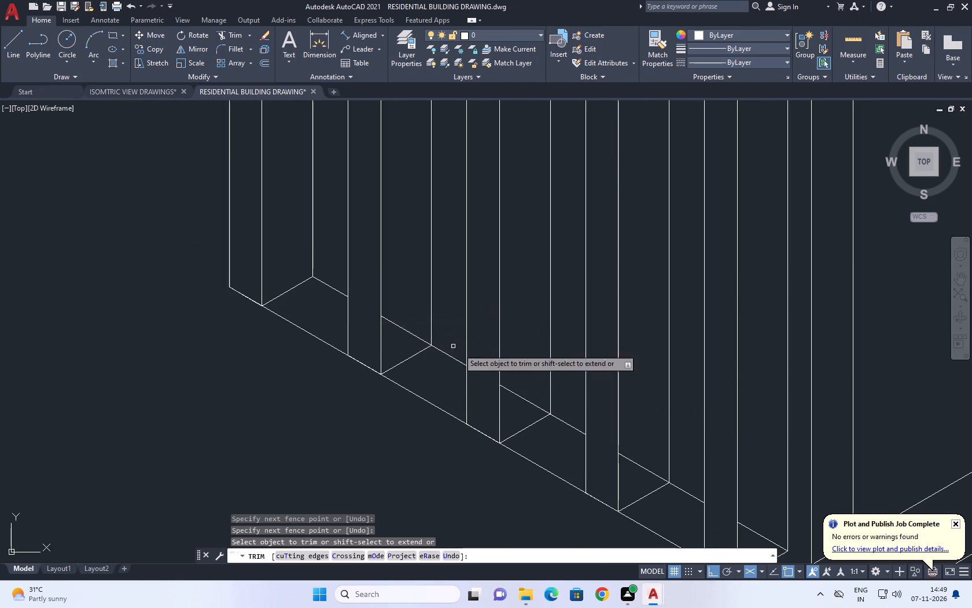
pyautogui.scroll(-3, 610, 393)
pyautogui.press('space')
# Erase the two vertical column lines between the bottom of the box at the slats' outer end and the floor slab.
pyautogui.scroll(-2, 656, 451)
pyautogui.moveTo(686, 453); pyautogui.dragTo(646, 453, button='middle')
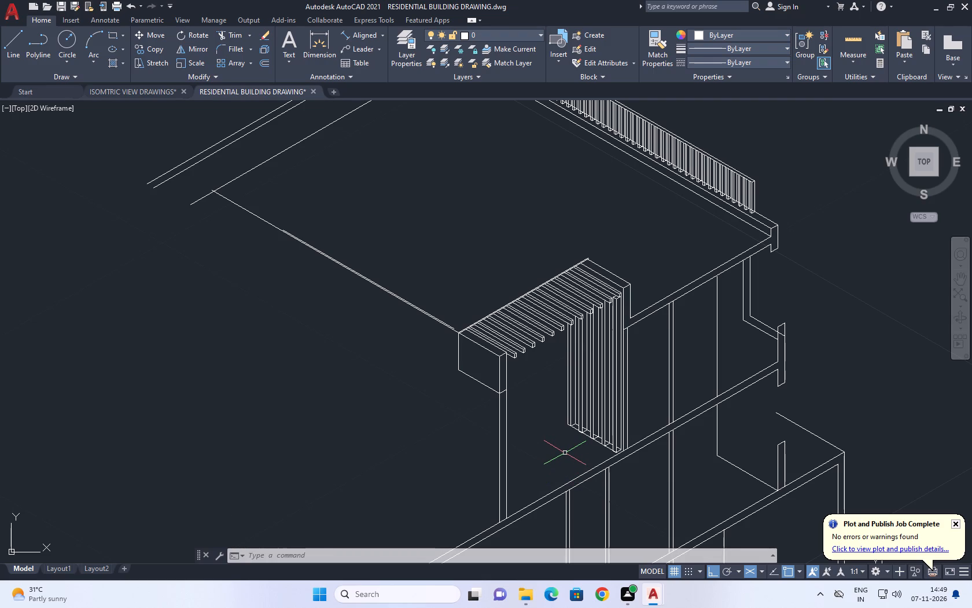
pyautogui.moveTo(522, 488); pyautogui.dragTo(584, 408, button='middle')
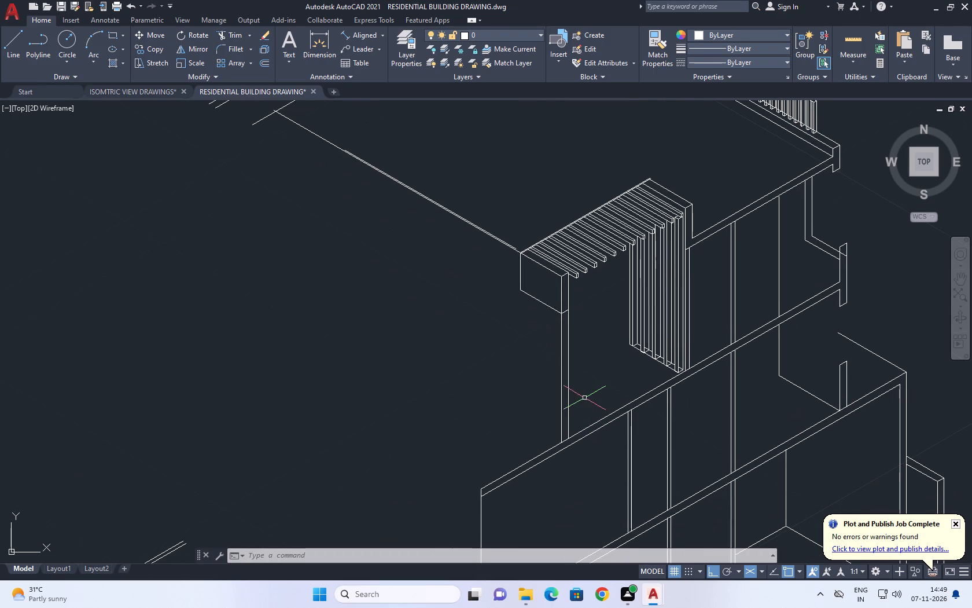
pyautogui.moveTo(584, 347); pyautogui.dragTo(629, 429, button='middle')
pyautogui.moveTo(606, 424); pyautogui.dragTo(639, 365, button='middle')
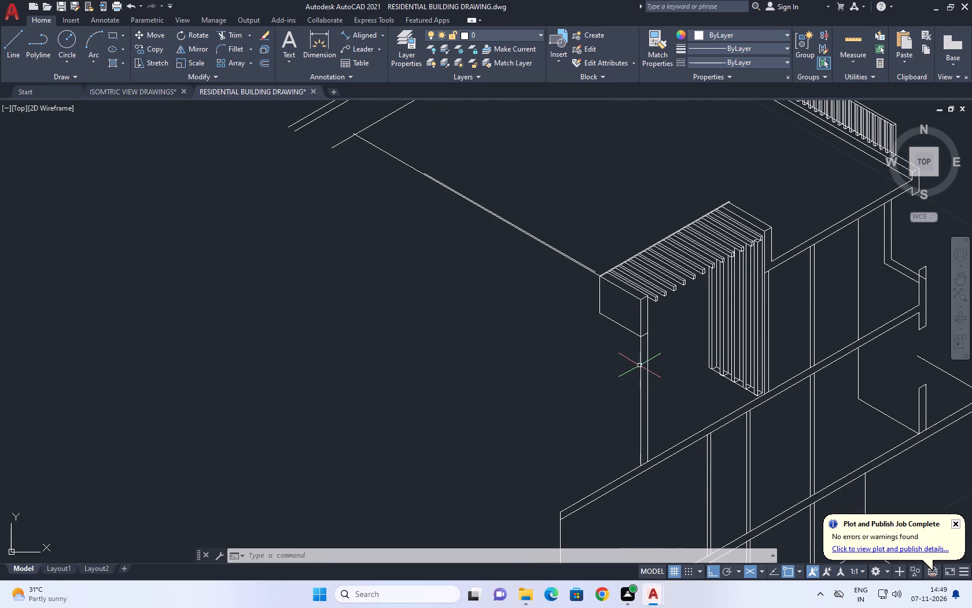
pyautogui.scroll(1, 642, 402)
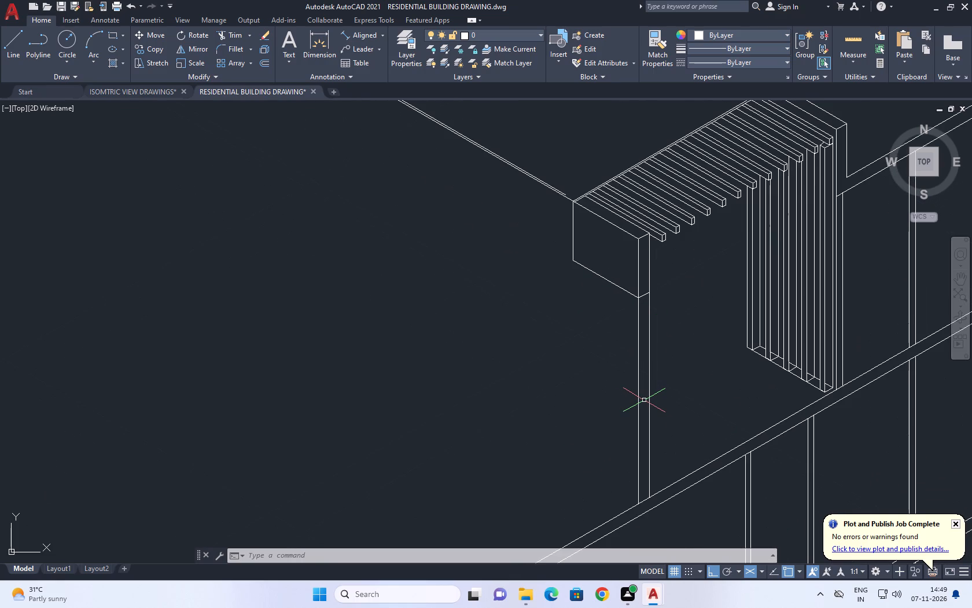
pyautogui.click(664, 384)
pyautogui.click(595, 418)
pyautogui.rightClick(518, 379)
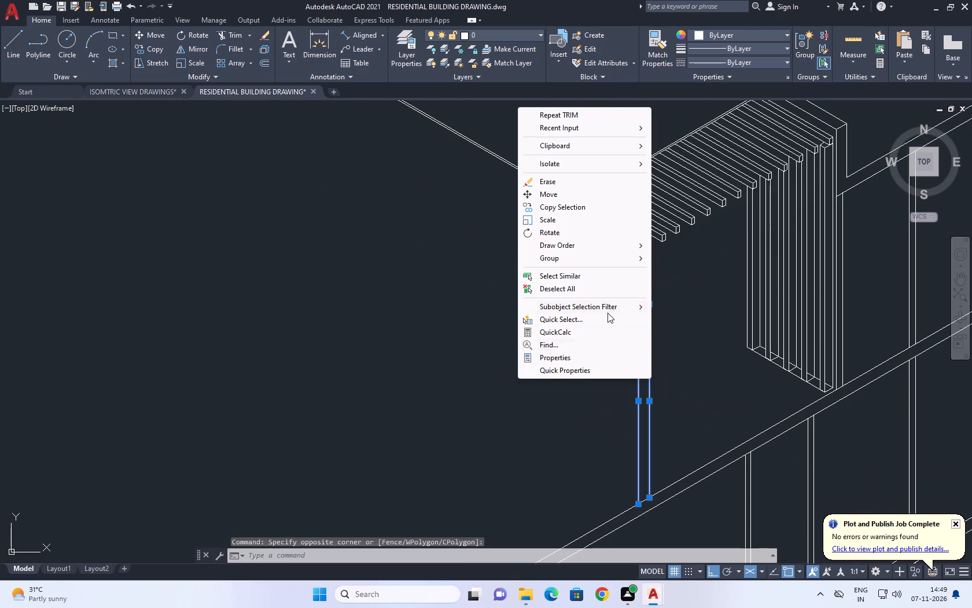
pyautogui.click(557, 180)
# Shorten the box's overhanging vertical edge to end at the corner of its short bottom edge, and clear the selection.
pyautogui.scroll(3, 673, 311)
pyautogui.moveTo(625, 297); pyautogui.dragTo(620, 299)
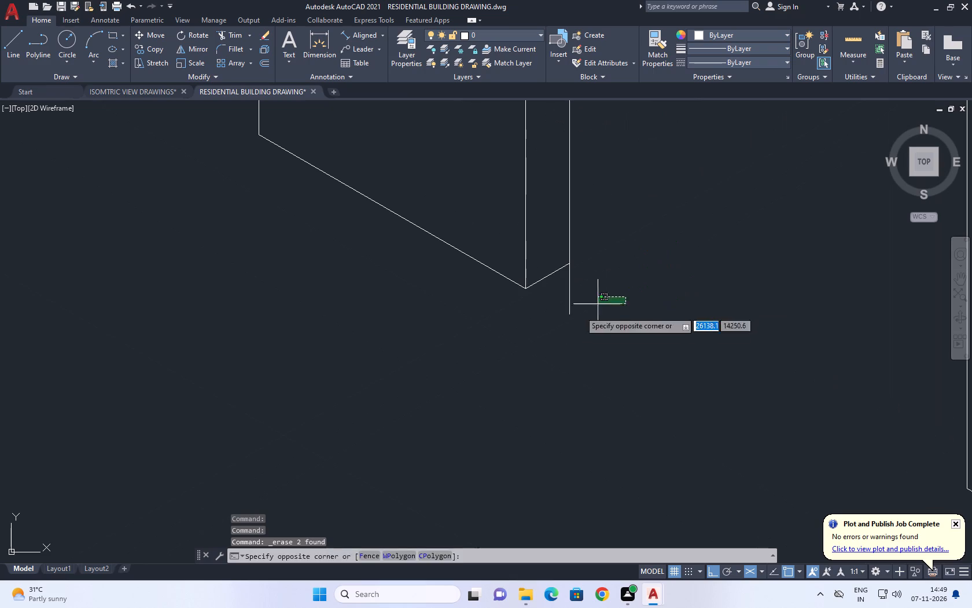
pyautogui.click(559, 324)
pyautogui.click(569, 314)
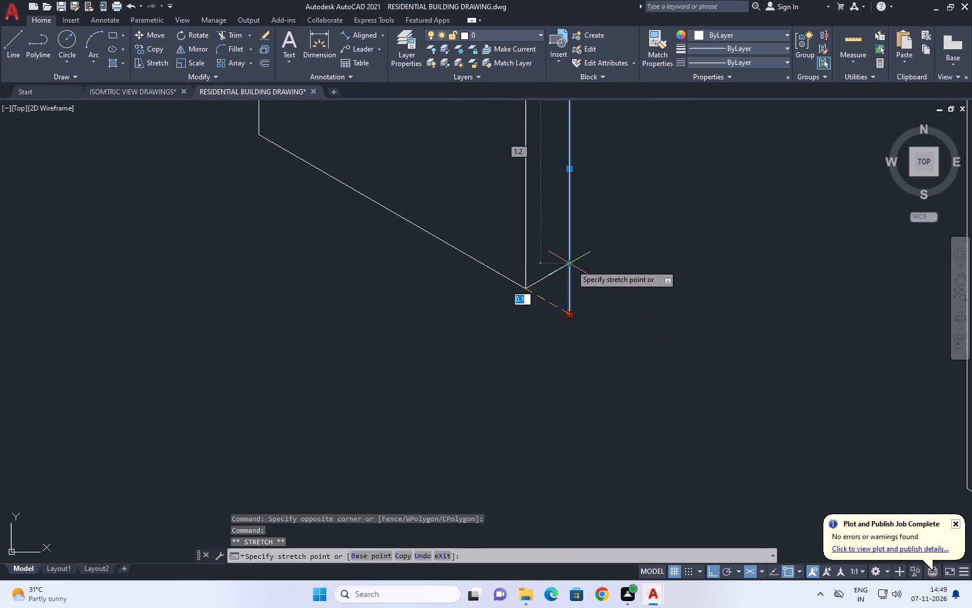
pyautogui.click(569, 265)
pyautogui.rightClick(554, 354)
pyautogui.click(604, 259)
# Examine the roof slats, end box and upright panels against the surrounding roof and floor lines.
pyautogui.scroll(-2, 564, 383)
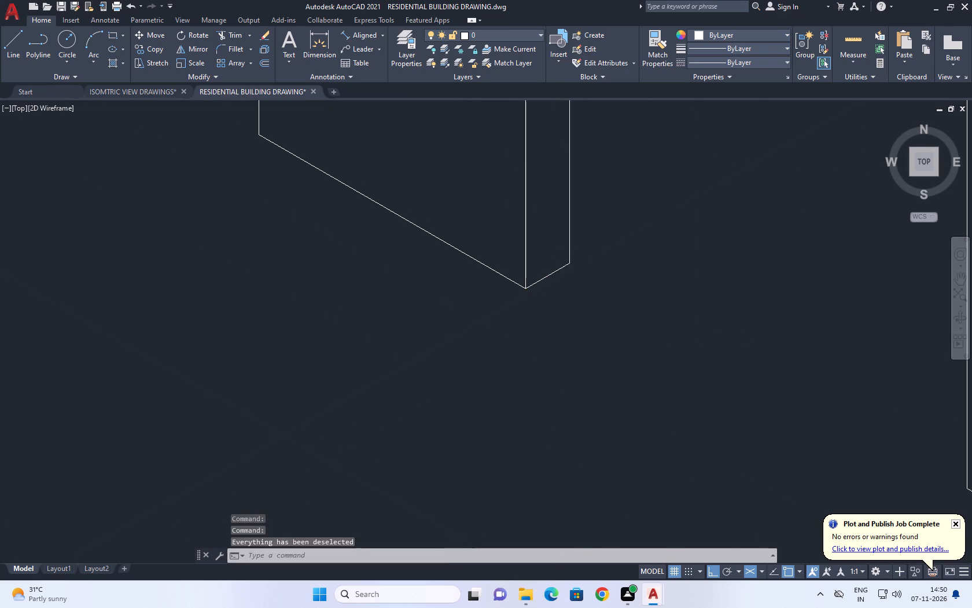
pyautogui.scroll(-1, 564, 383)
pyautogui.moveTo(573, 372); pyautogui.dragTo(579, 392, button='middle')
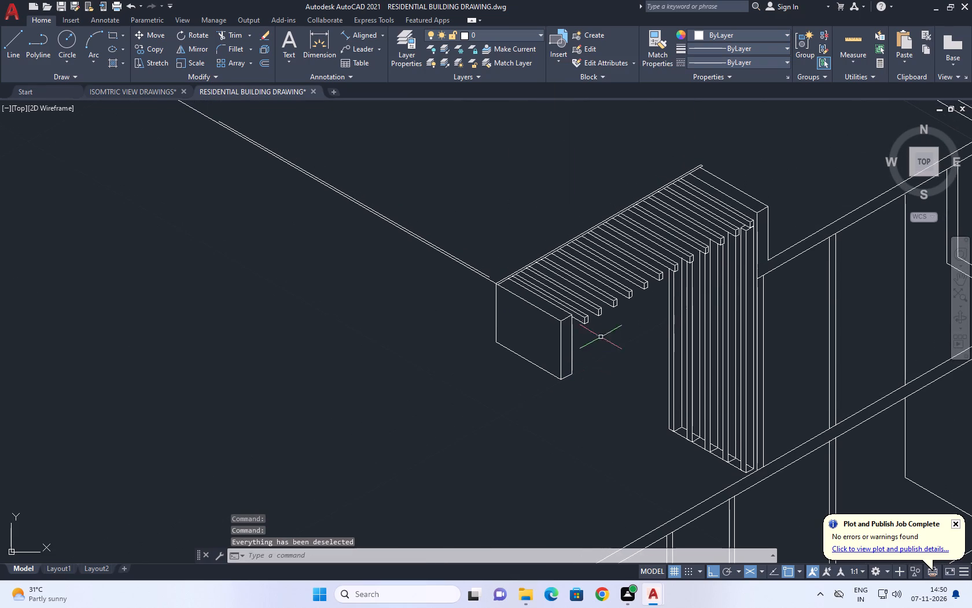
pyautogui.scroll(-1, 663, 376)
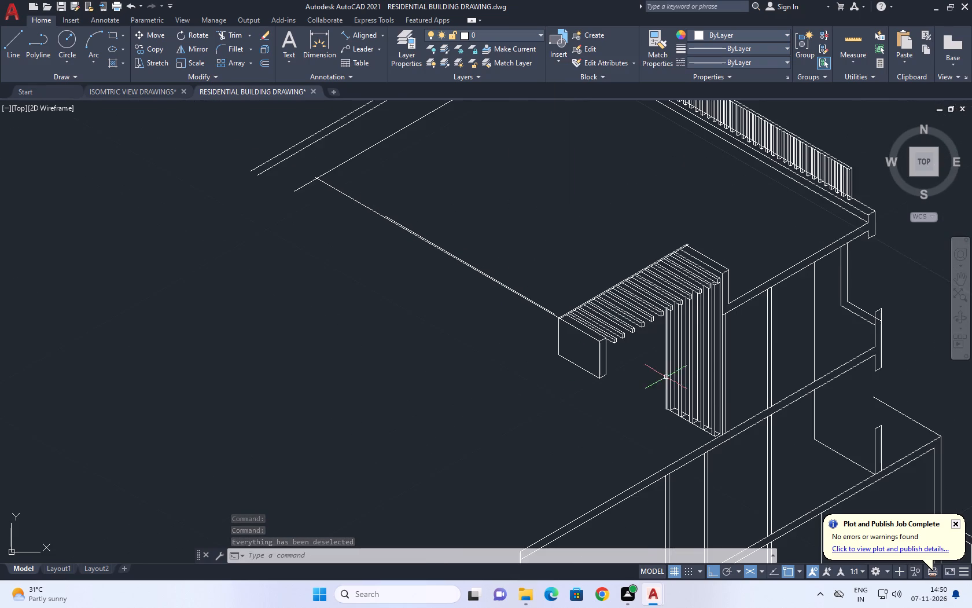
pyautogui.moveTo(731, 383); pyautogui.dragTo(669, 380, button='middle')
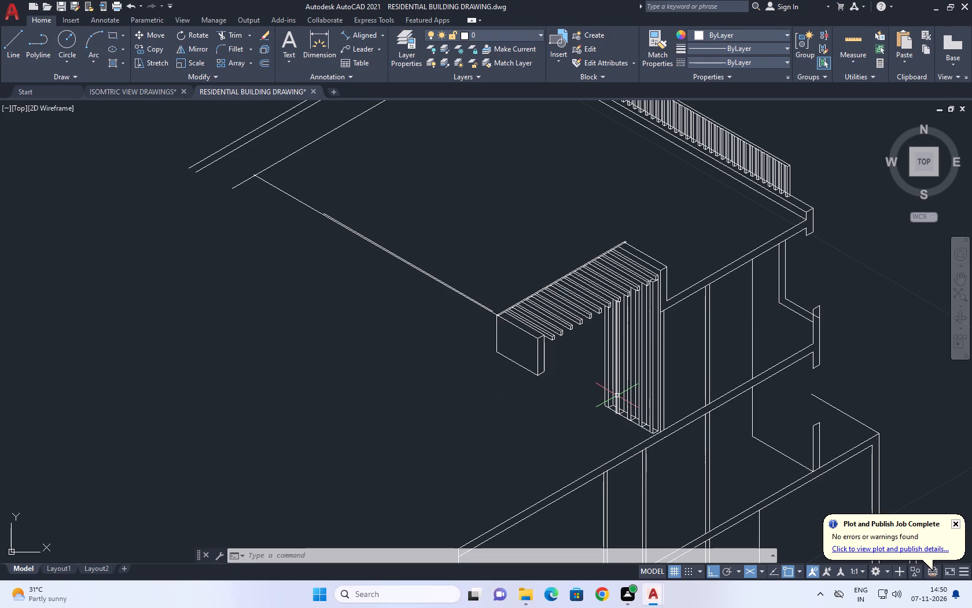
pyautogui.moveTo(566, 428); pyautogui.dragTo(544, 437, button='middle')
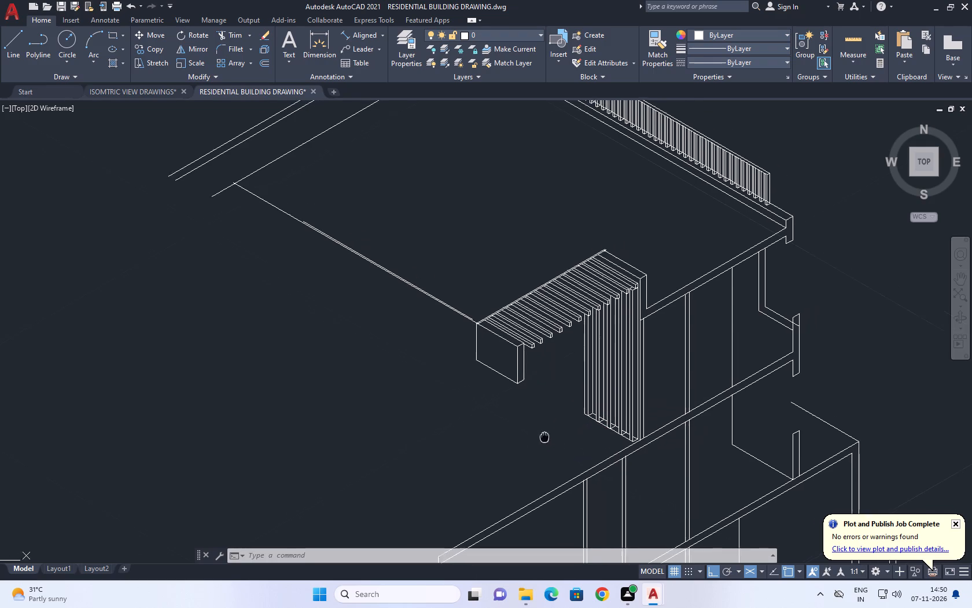
pyautogui.moveTo(544, 437); pyautogui.dragTo(576, 409, button='middle')
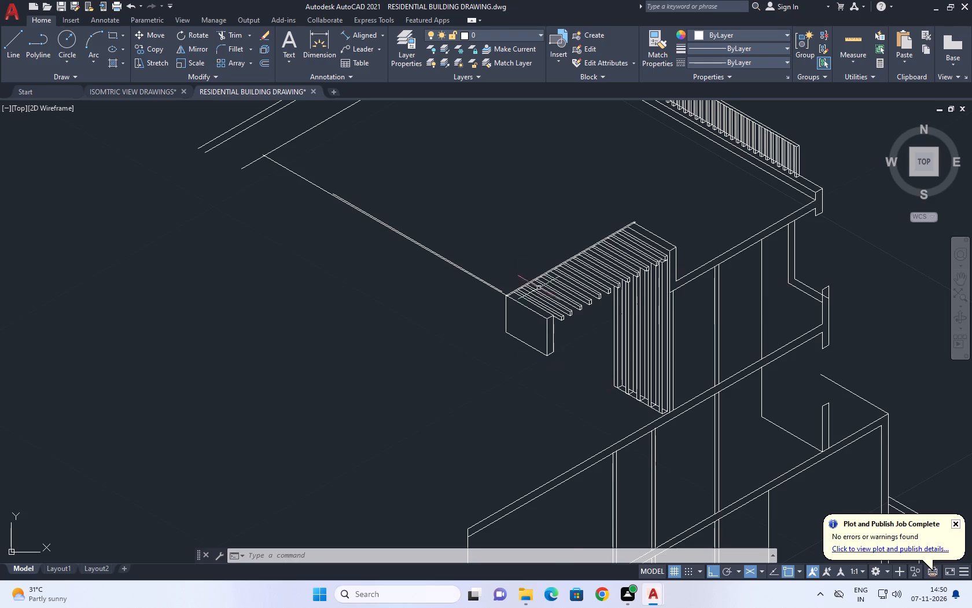
pyautogui.moveTo(548, 280); pyautogui.dragTo(576, 343, button='middle')
pyautogui.moveTo(679, 367); pyautogui.dragTo(606, 318, button='middle')
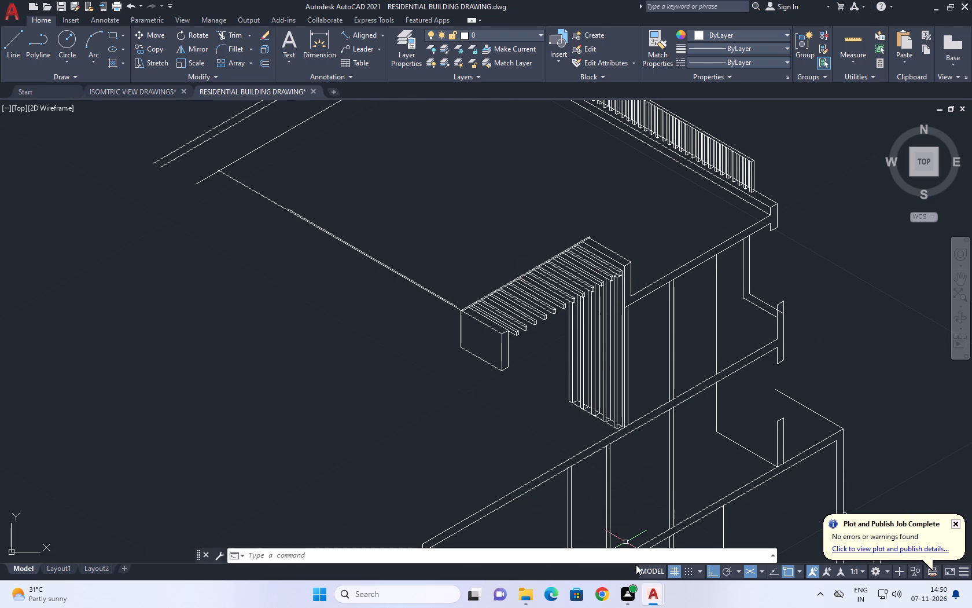